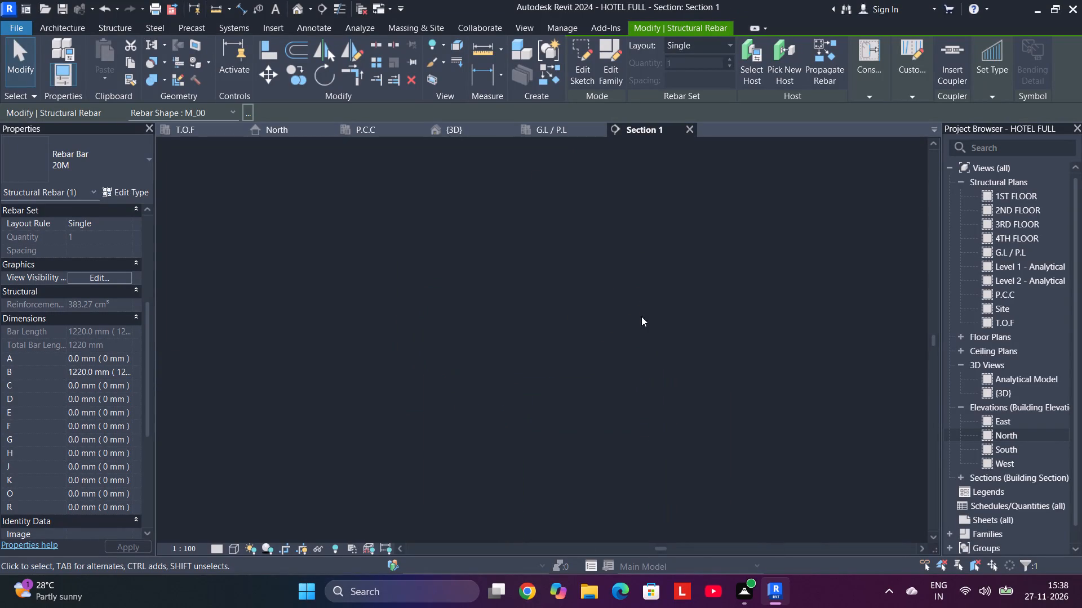
In the G.L / P.L plan, move the 20M bar into the tie's hooked corner, about 420 mm from the column's far face, checking Section 1.
left_click(553, 128)
left_click_drag(507, 378, 526, 319)
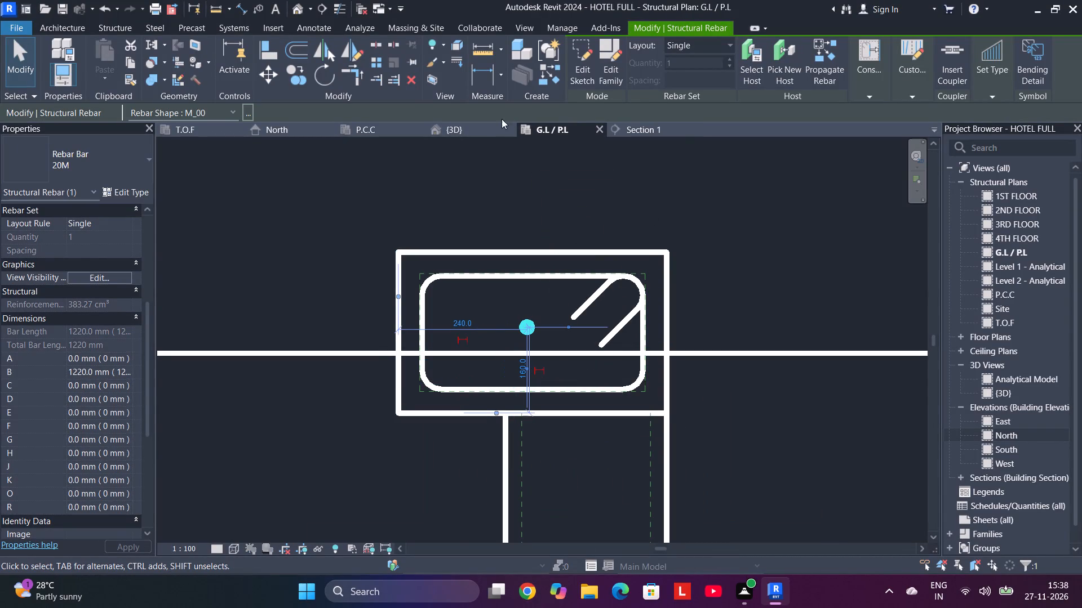
left_click(631, 122)
left_click(633, 132)
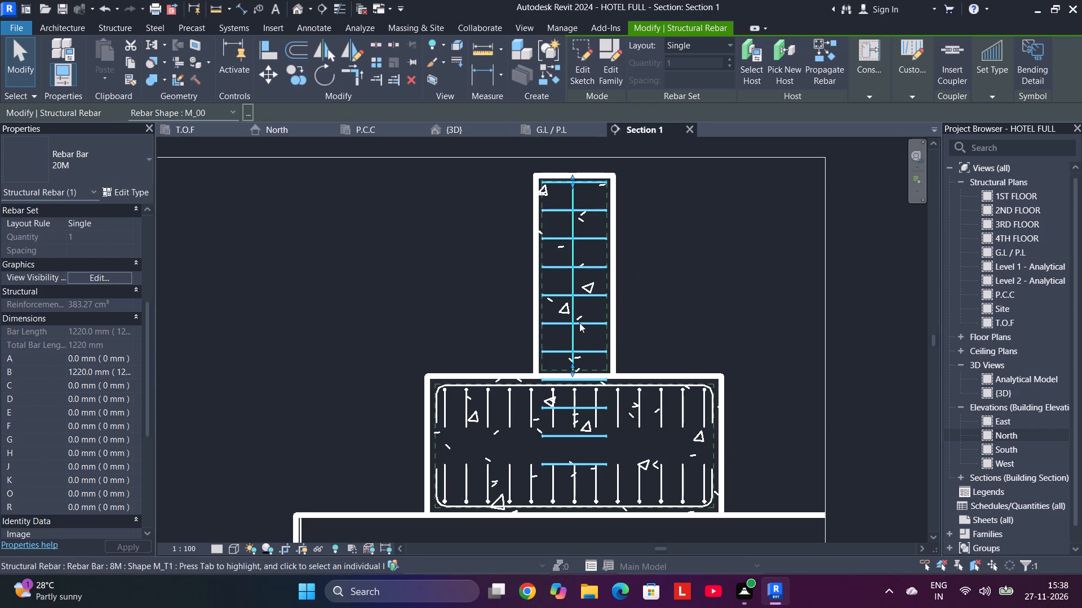
left_click(551, 129)
left_click_drag(525, 328, 600, 310)
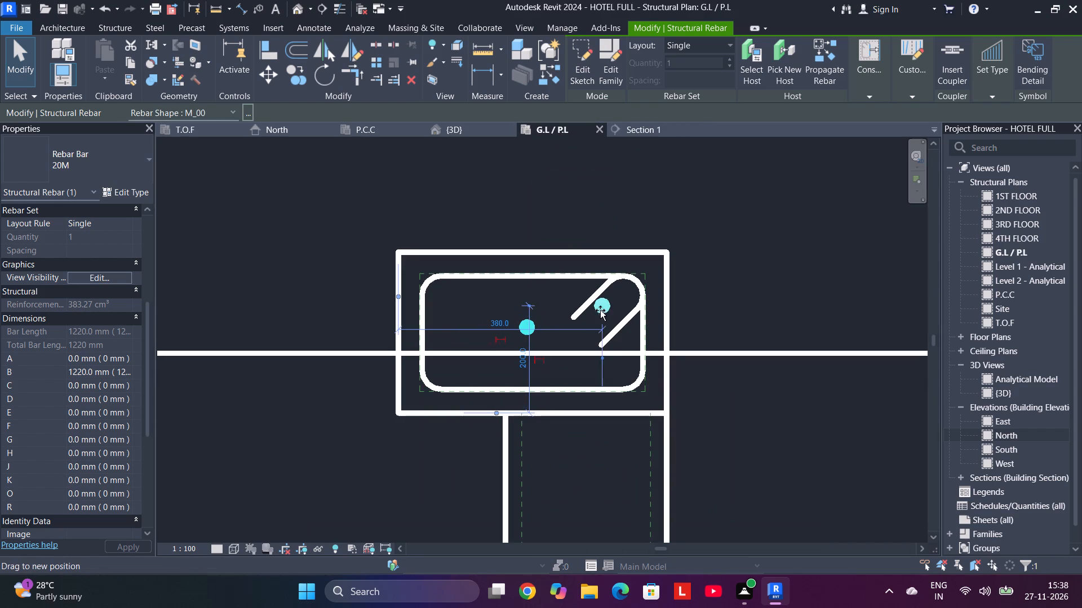
left_click_drag(600, 310, 625, 294)
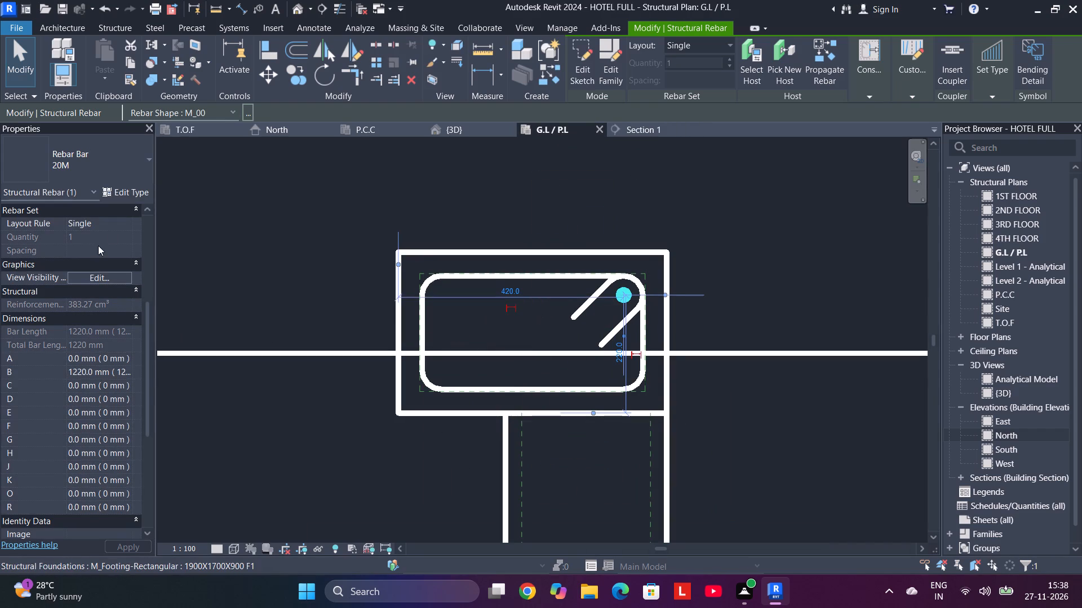
scroll(103, 257, "up", 5)
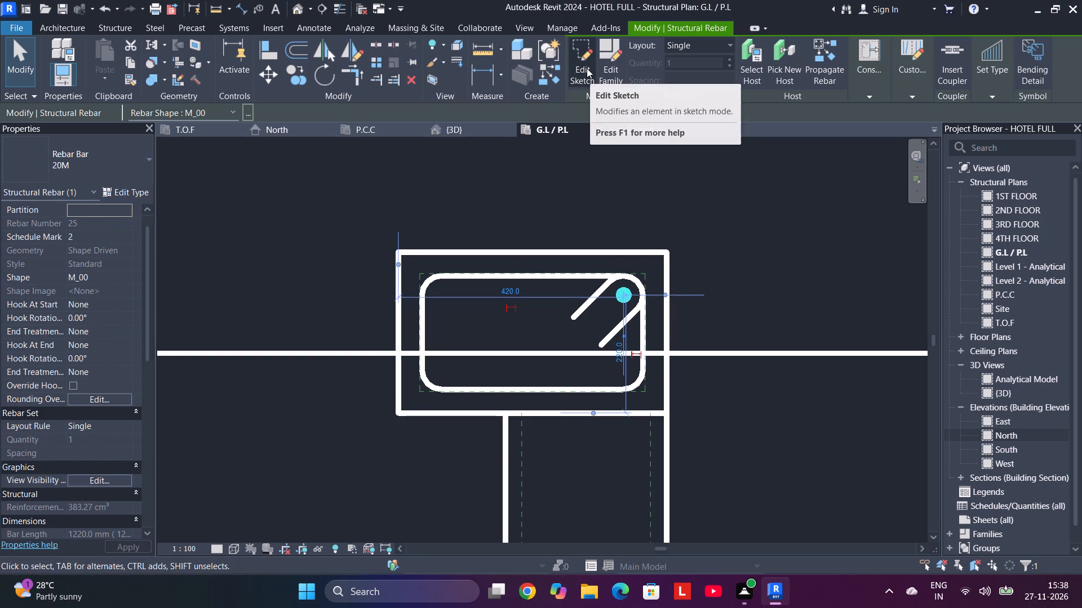
key("Escape")
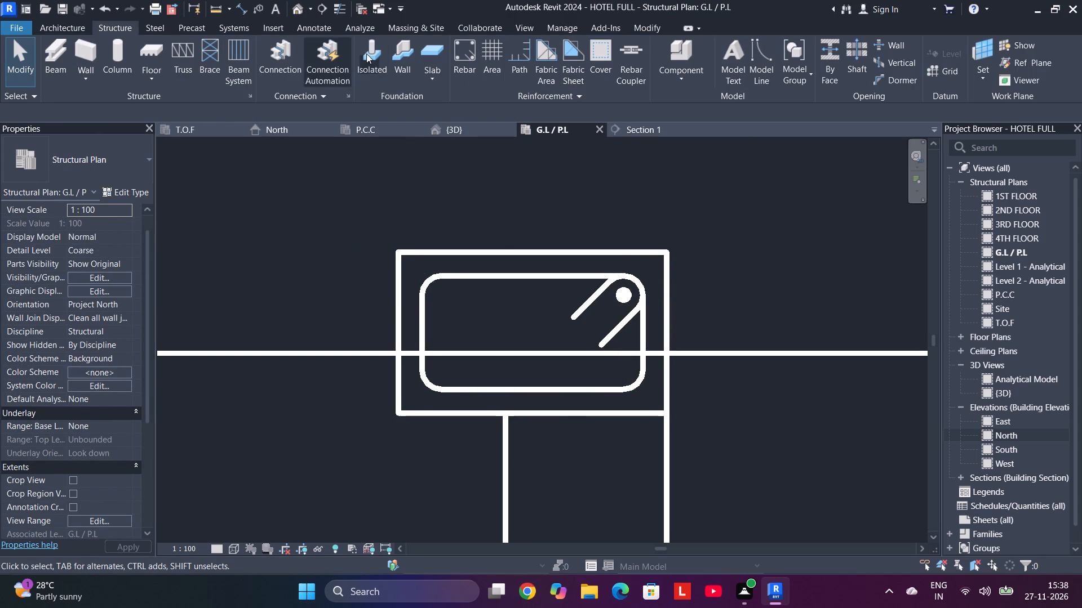
Start rebar placement with a 20M bar in the G.L / P.L plan, using the Fixed Number layout rule with quantity 2.
left_click(469, 43)
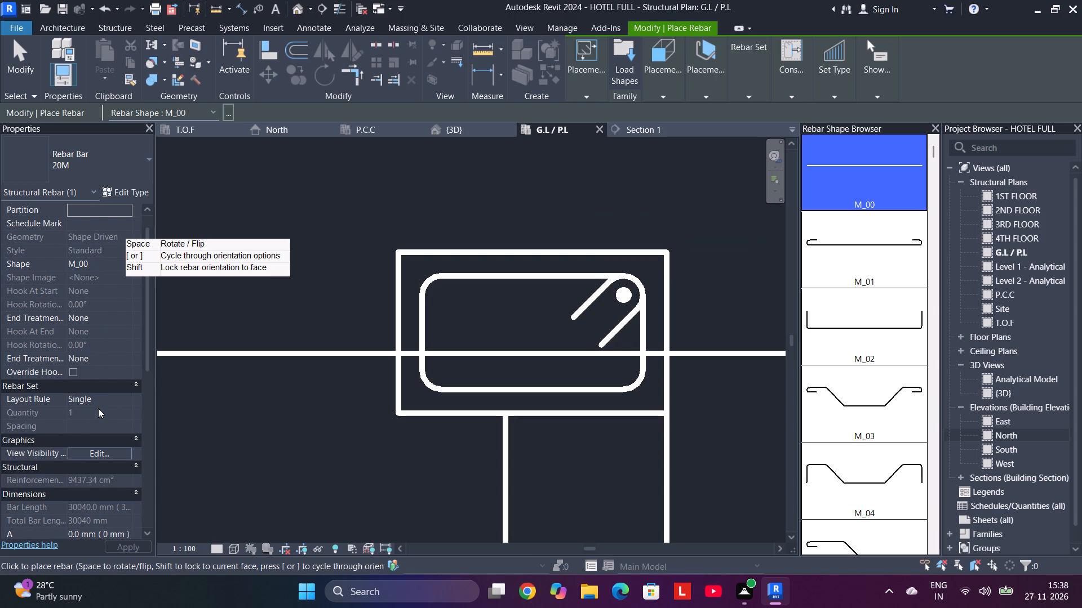
left_click(118, 398)
left_click(129, 396)
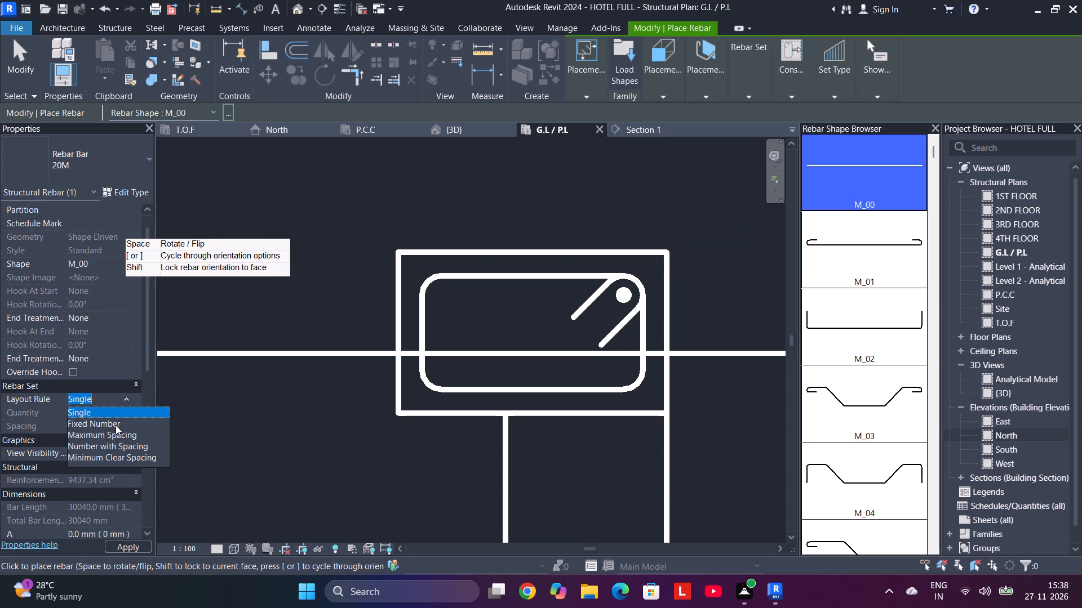
left_click(116, 422)
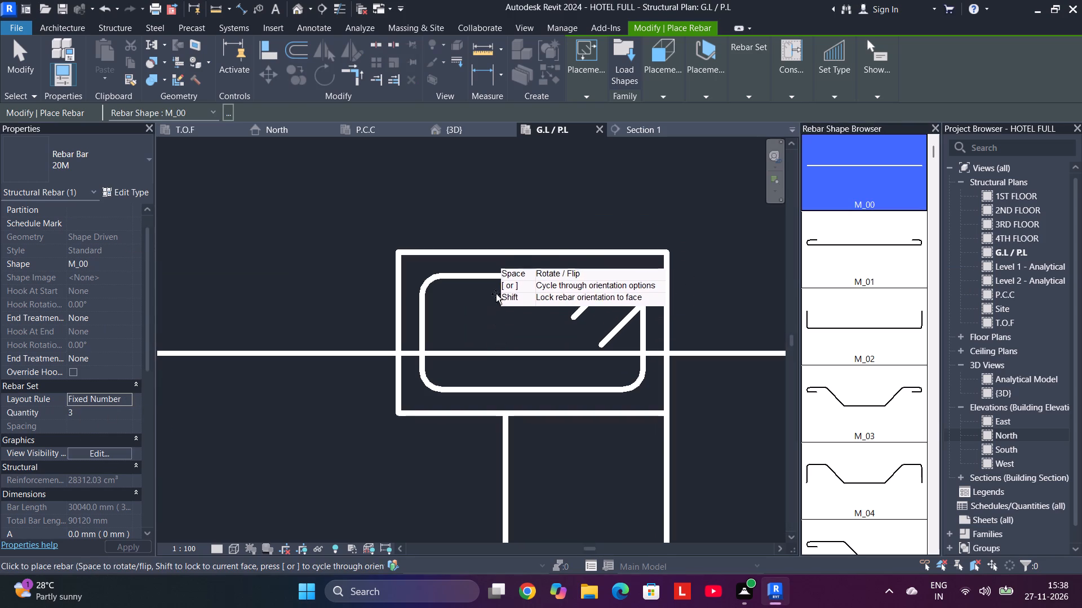
left_click(453, 126)
left_click(543, 129)
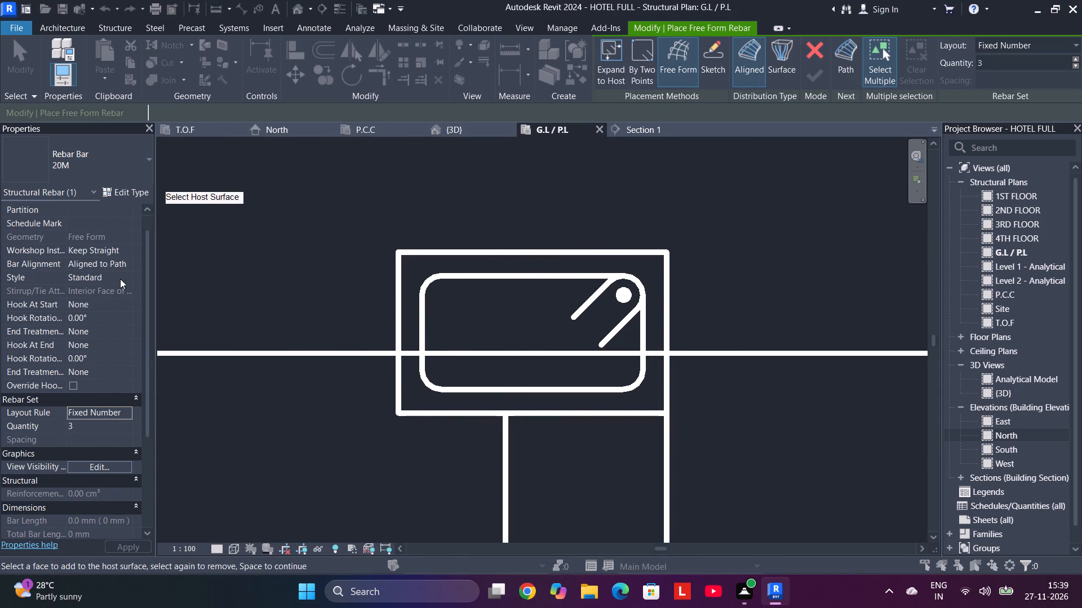
scroll(128, 339, "down", 6)
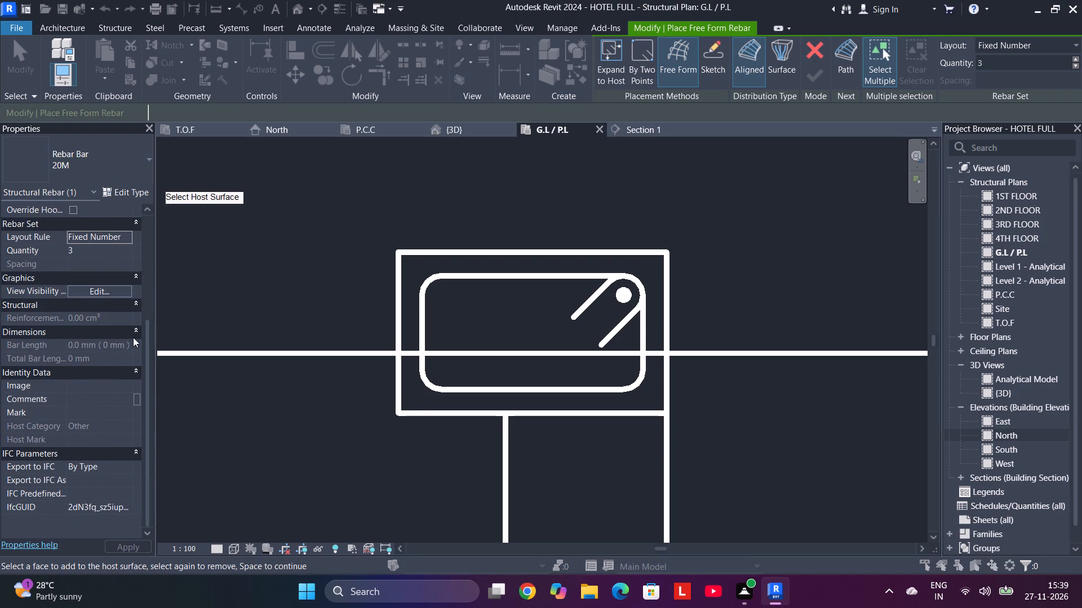
left_click(117, 249)
left_click(126, 253)
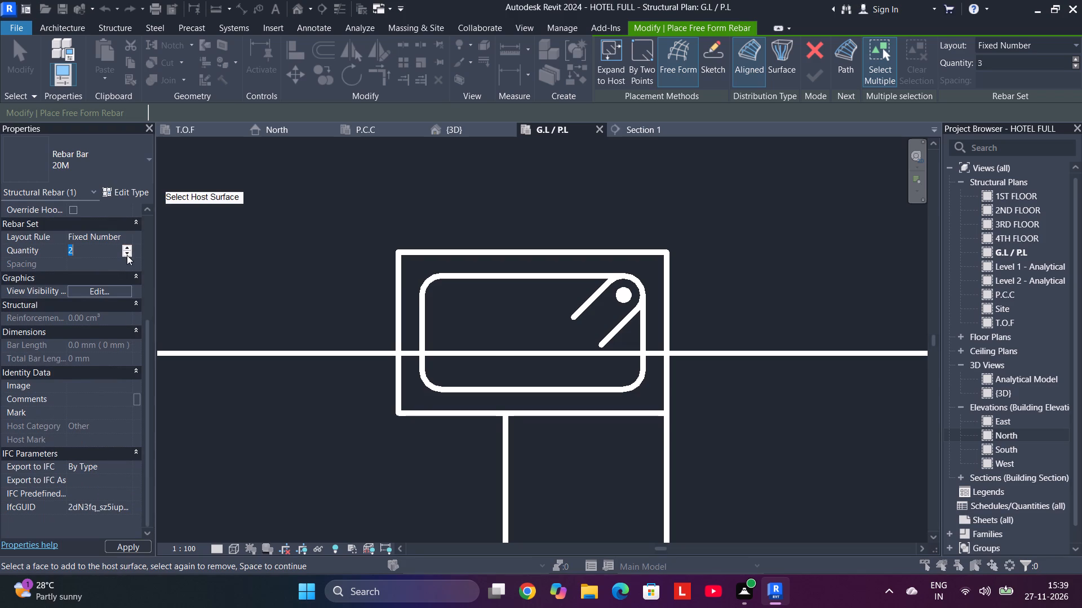
scroll(132, 309, "down", 5)
Show the new rebar unobscured in the G.L / P.L structural plan, then review Section 1 and the visibility states.
left_click(103, 294)
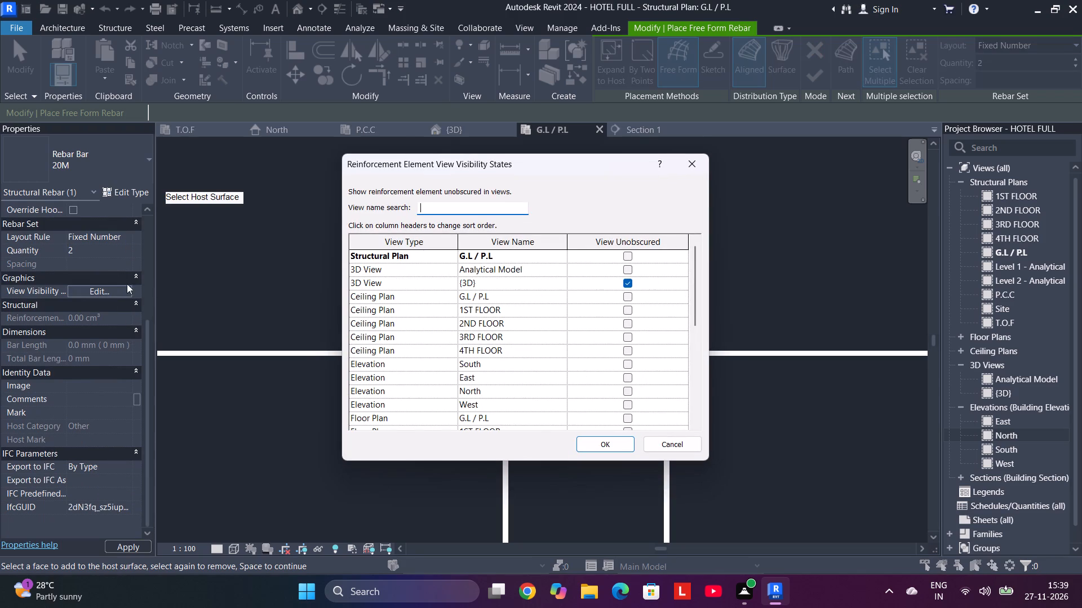
left_click(628, 256)
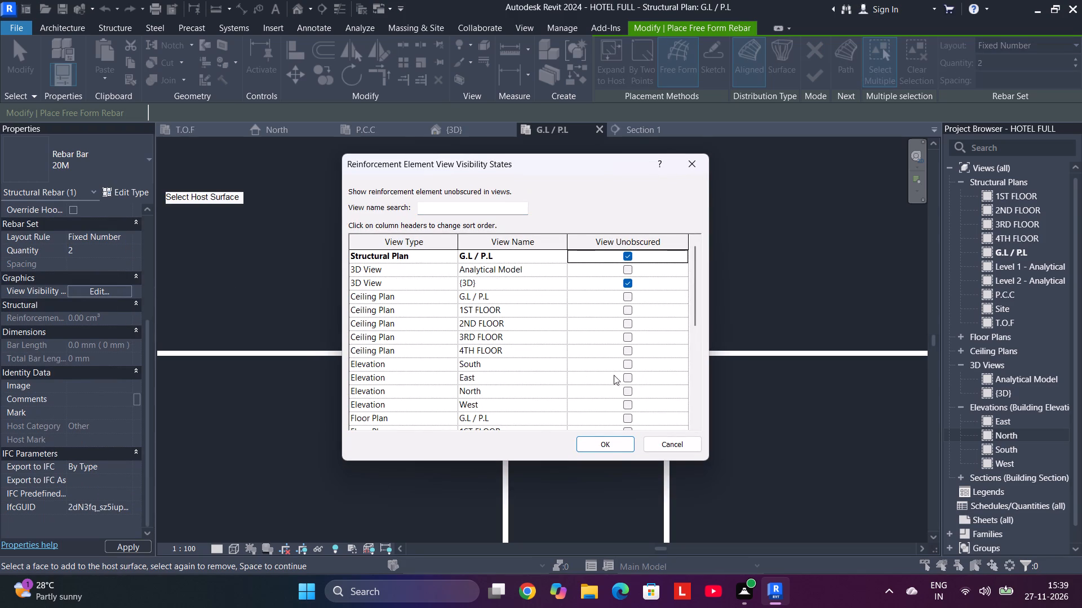
left_click(609, 446)
left_click(506, 310)
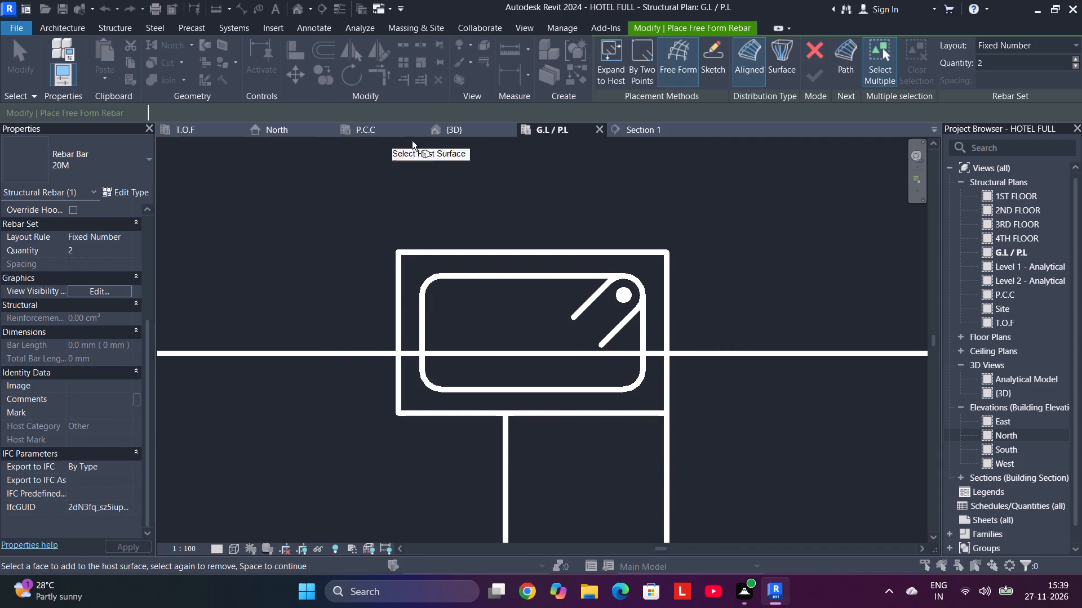
left_click(660, 129)
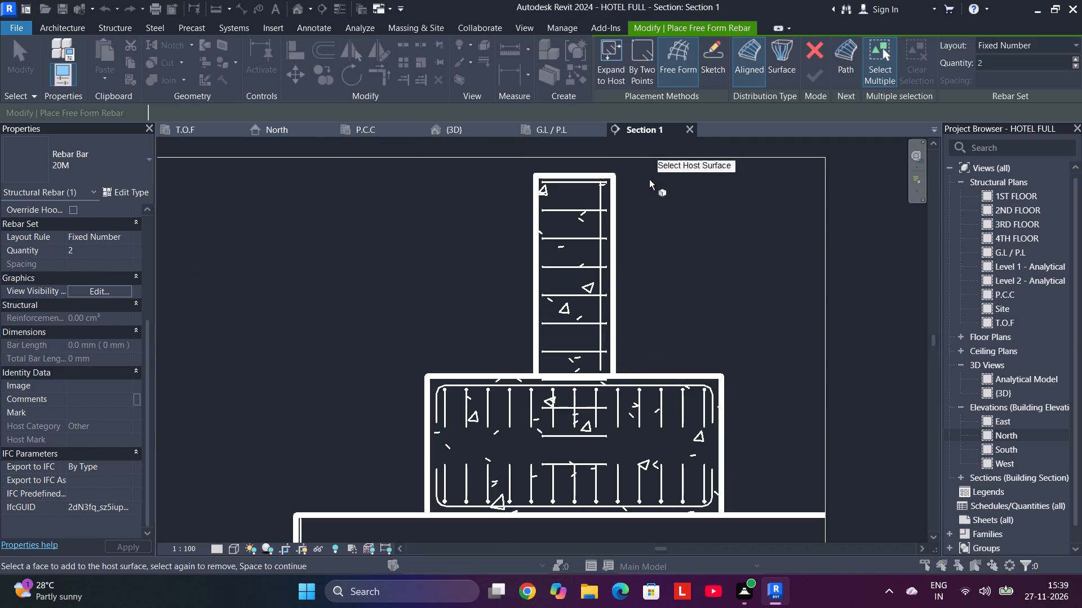
left_click(563, 130)
left_click(101, 284)
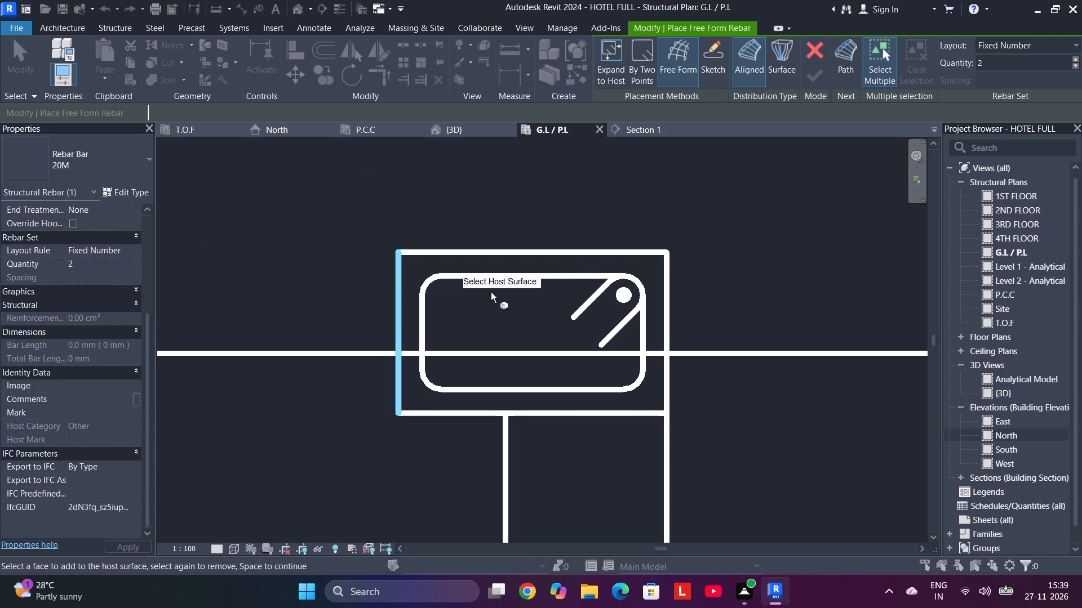
left_click(137, 289)
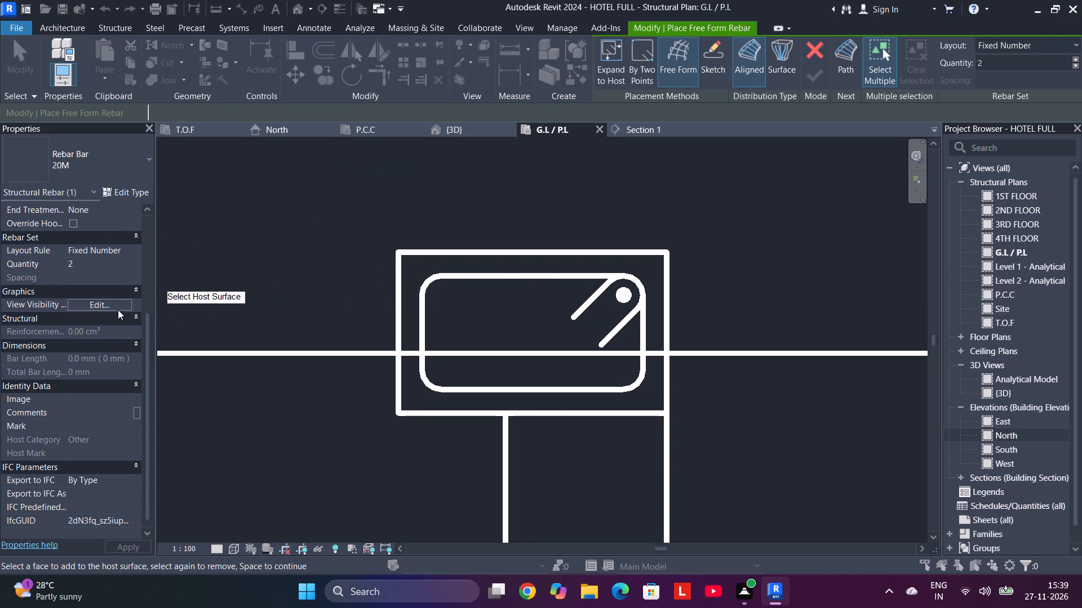
left_click(118, 303)
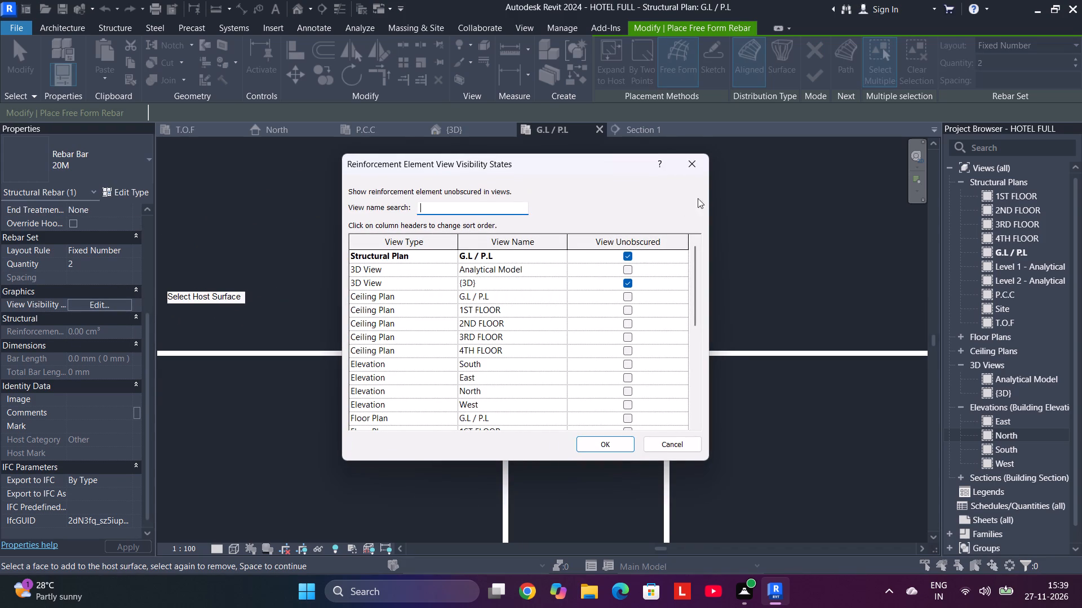
left_click(703, 157)
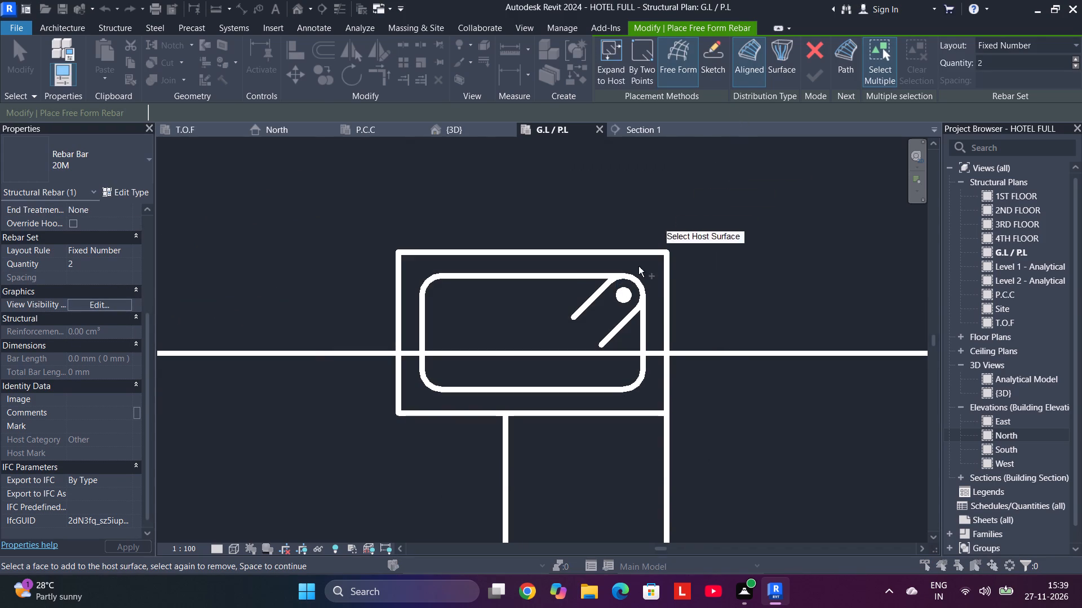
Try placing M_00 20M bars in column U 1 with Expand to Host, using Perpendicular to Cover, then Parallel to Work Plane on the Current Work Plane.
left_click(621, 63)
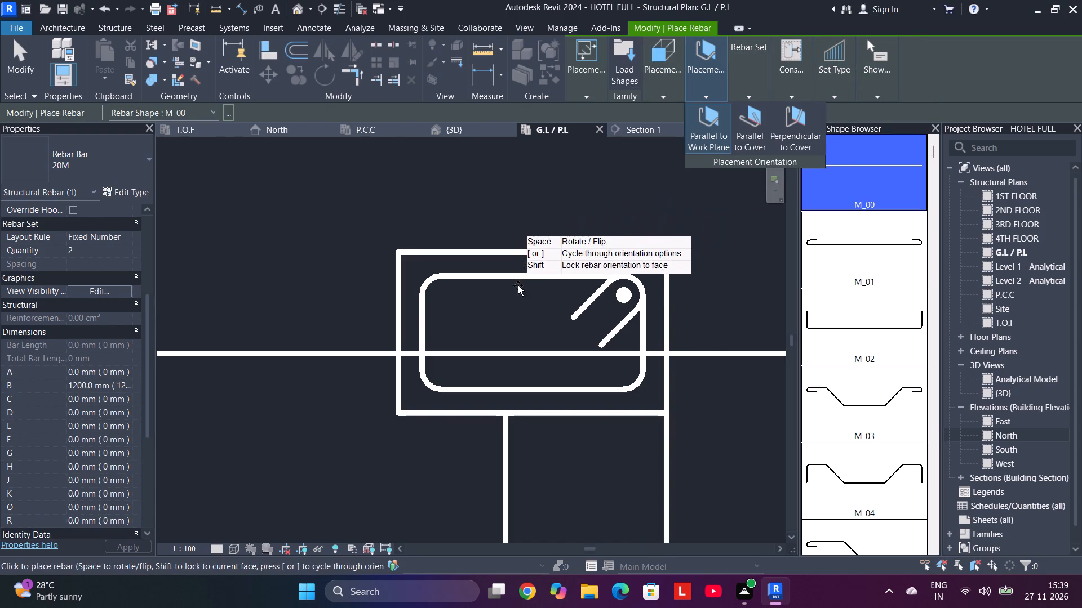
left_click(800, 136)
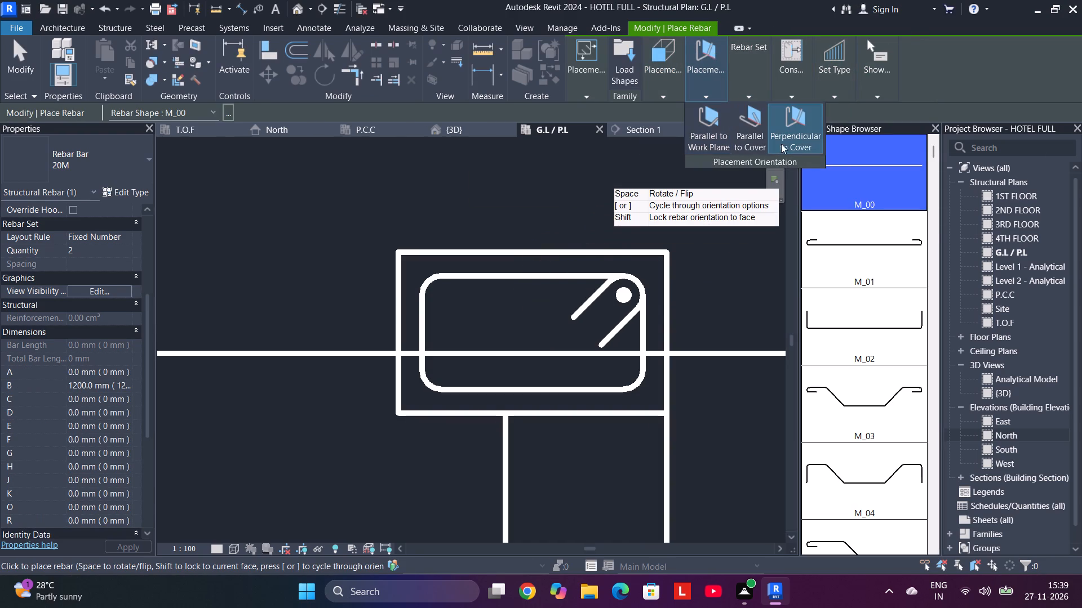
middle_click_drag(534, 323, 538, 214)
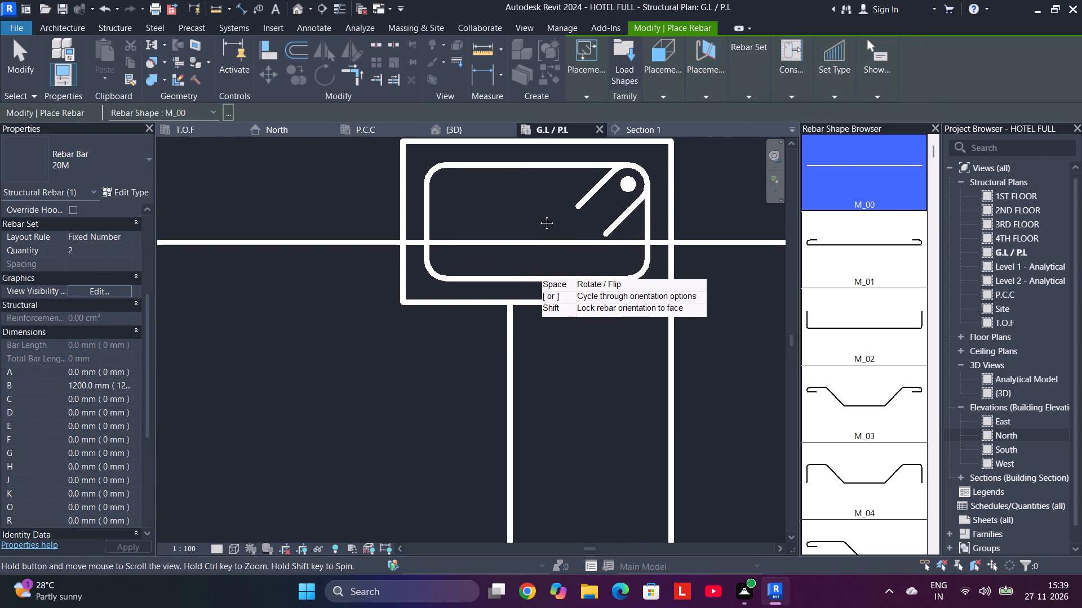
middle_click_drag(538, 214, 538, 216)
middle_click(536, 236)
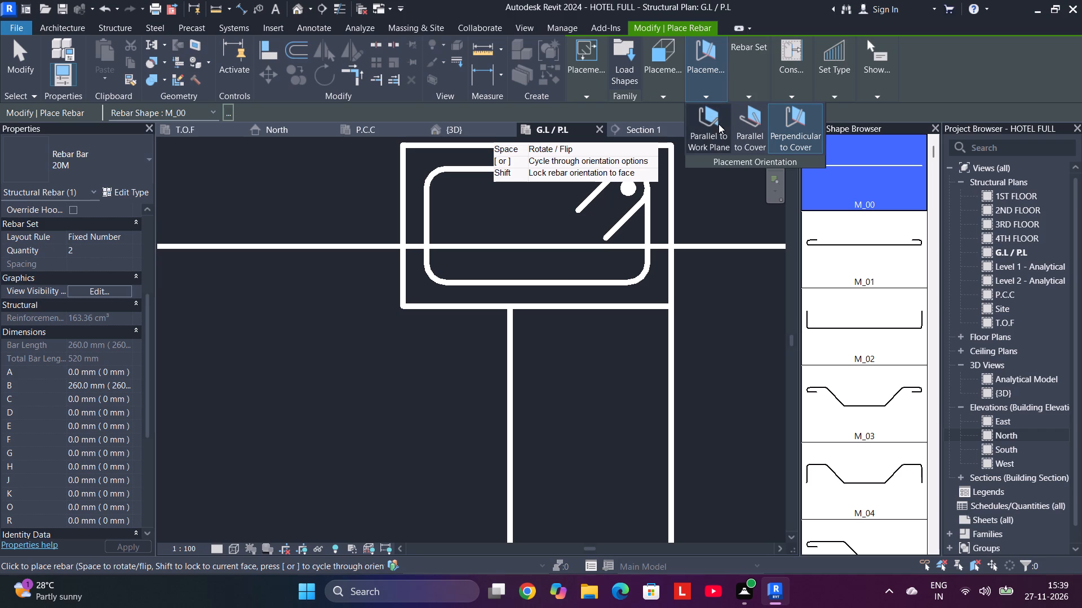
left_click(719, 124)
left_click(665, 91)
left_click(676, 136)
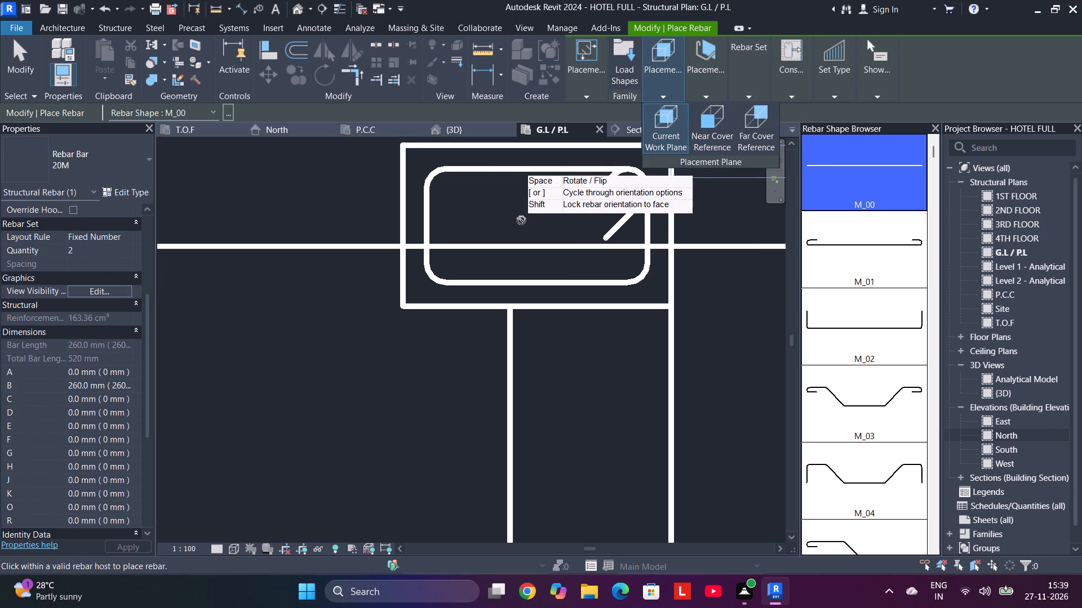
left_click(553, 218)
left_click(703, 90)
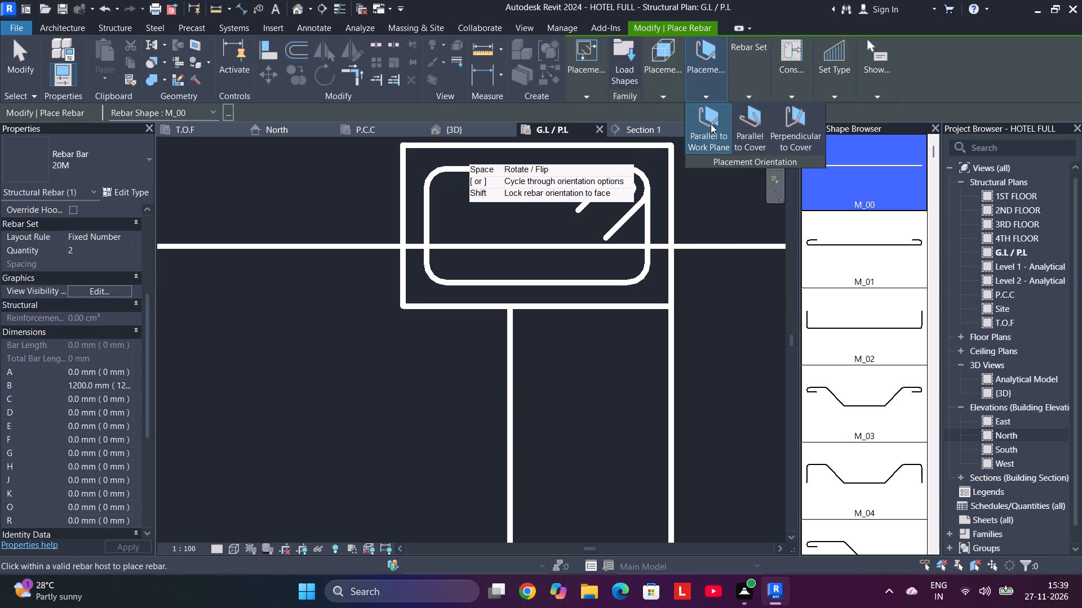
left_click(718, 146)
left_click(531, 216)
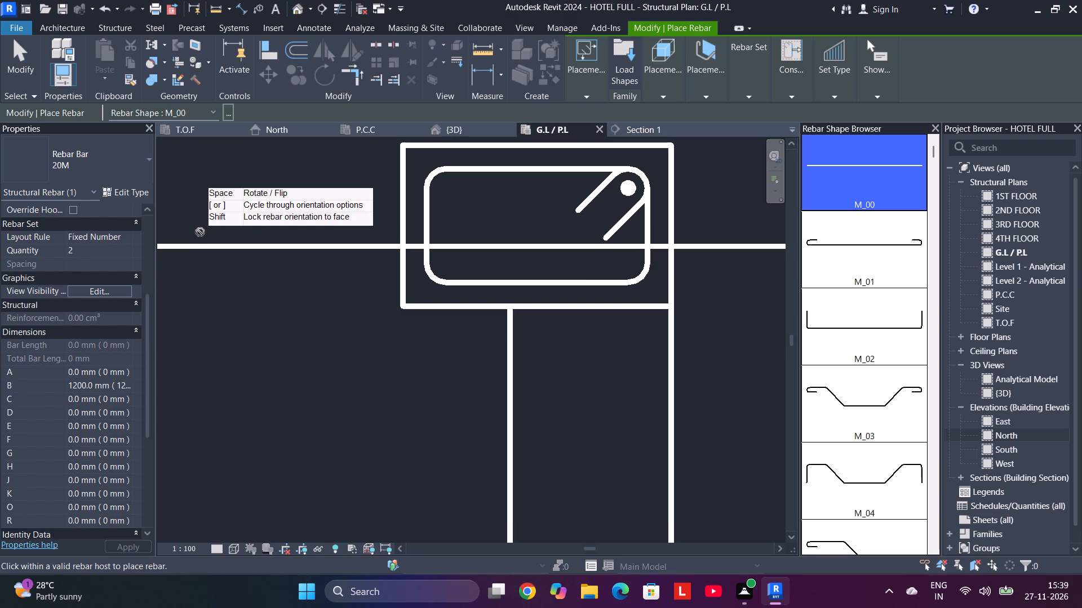
Examine the new rebar's view visibility states for the G.L / P.L plan, Section 1 and the other views, then end rebar placement.
left_click(118, 294)
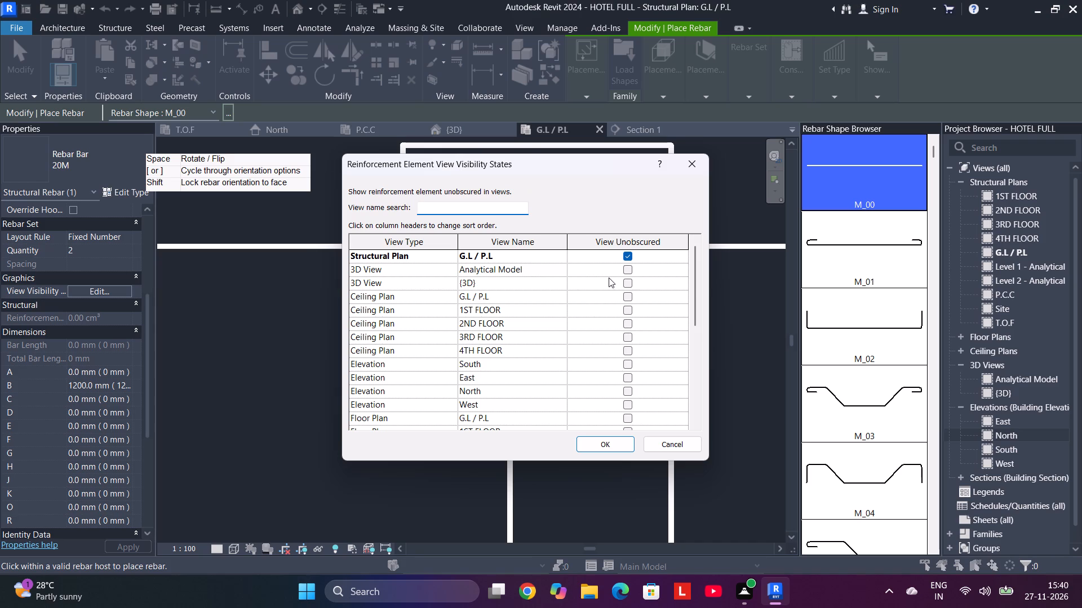
scroll(633, 308, "down", 7)
scroll(633, 306, "up", 1)
scroll(635, 293, "down", 6)
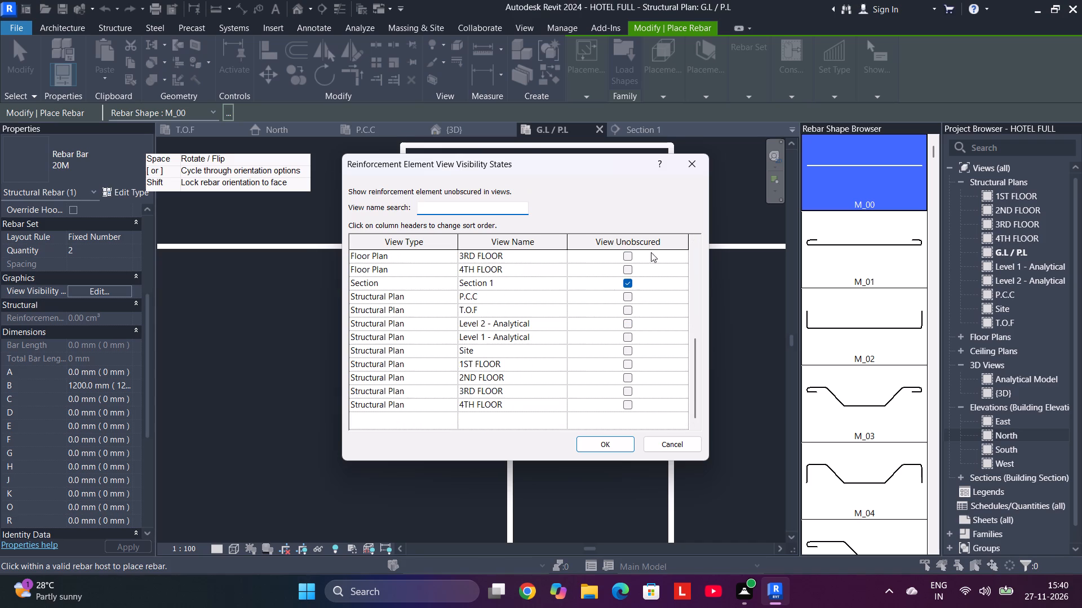
left_click(700, 166)
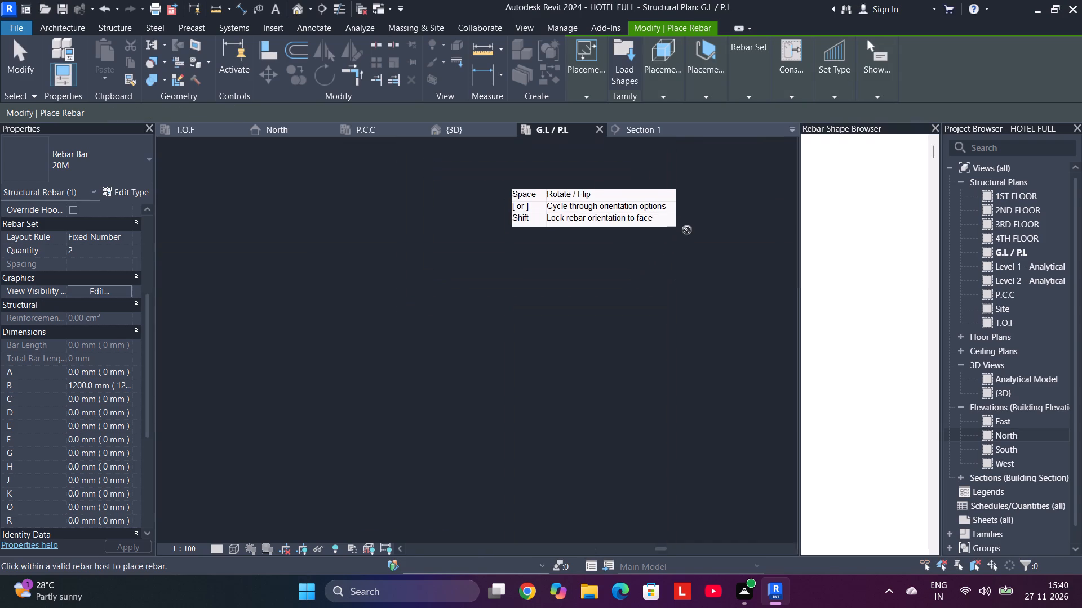
scroll(717, 200, "up", 4)
scroll(717, 202, "down", 5)
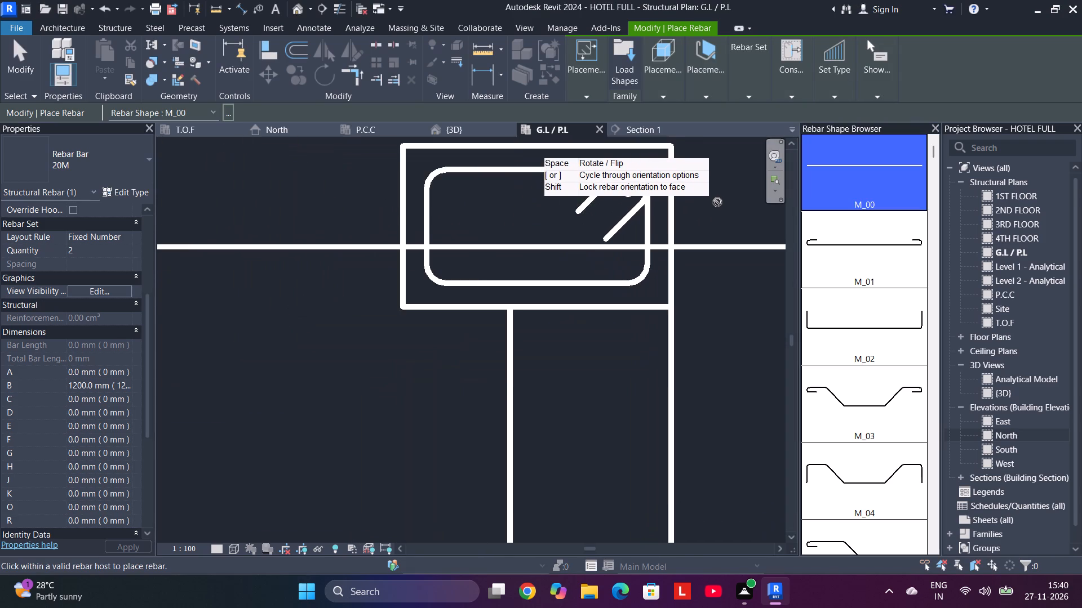
key("Escape")
Examine the column's vertical bar in Section 1 and return to the G.L / P.L plan around column U 1 and the section mark.
key("grave")
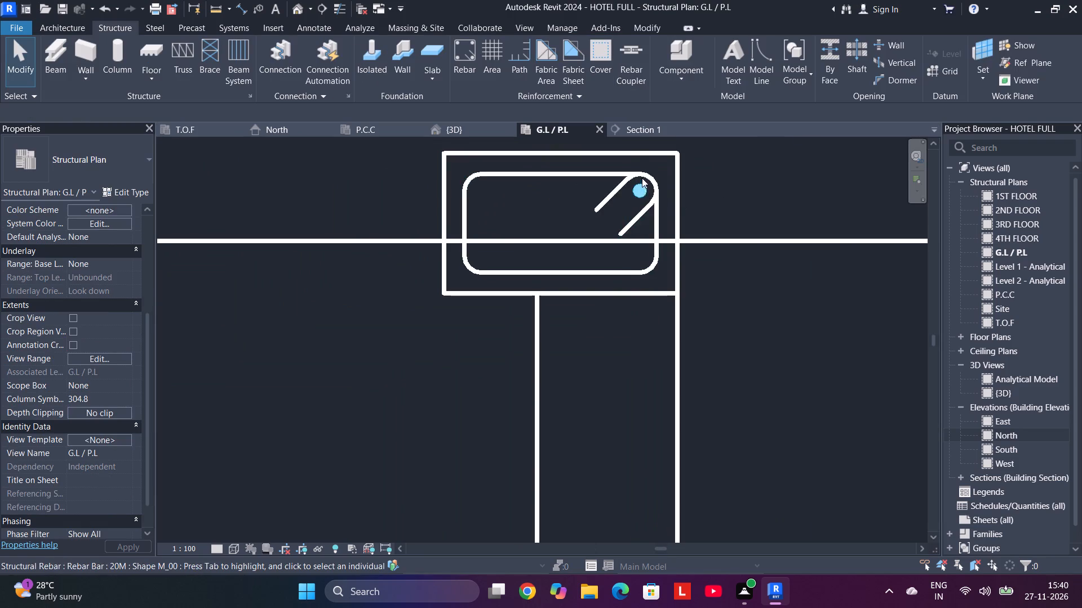
left_click(633, 133)
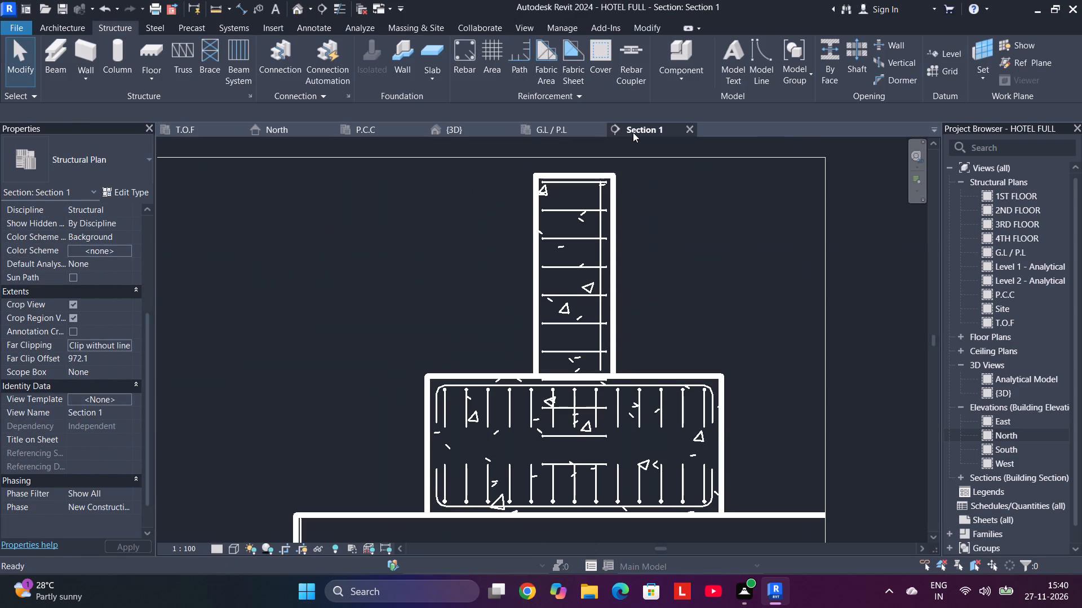
left_click(541, 134)
scroll(565, 214, "down", 11)
left_click_drag(500, 167, 508, 176)
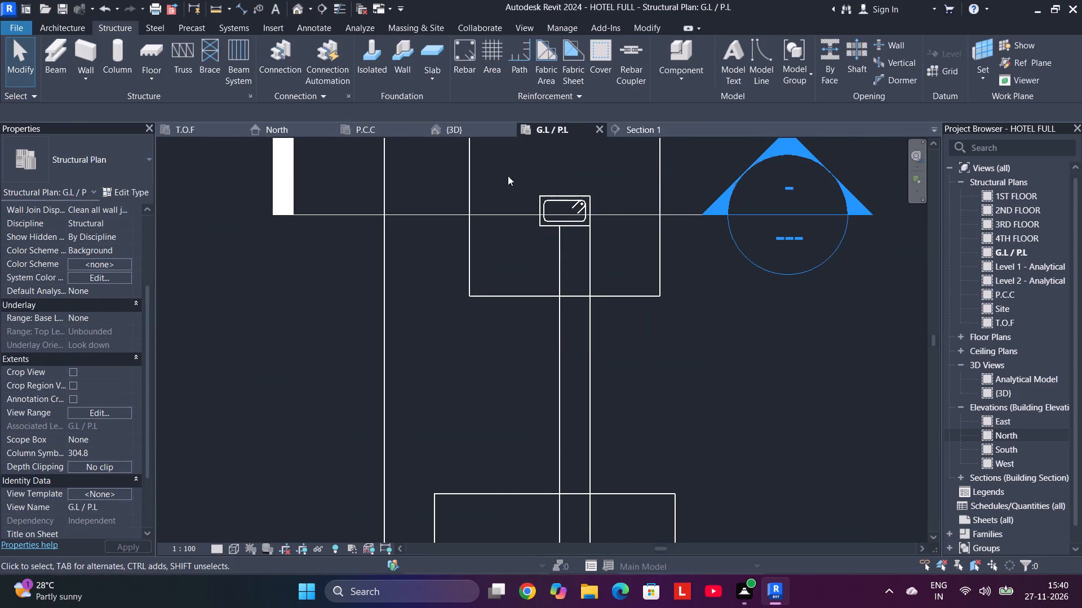
left_click_drag(508, 176, 530, 195)
key("Escape")
Delete the 20M vertical bar inside the tie of column U 1 in the G.L / P.L plan.
key("Escape")
scroll(579, 204, "up", 6)
left_click(580, 204)
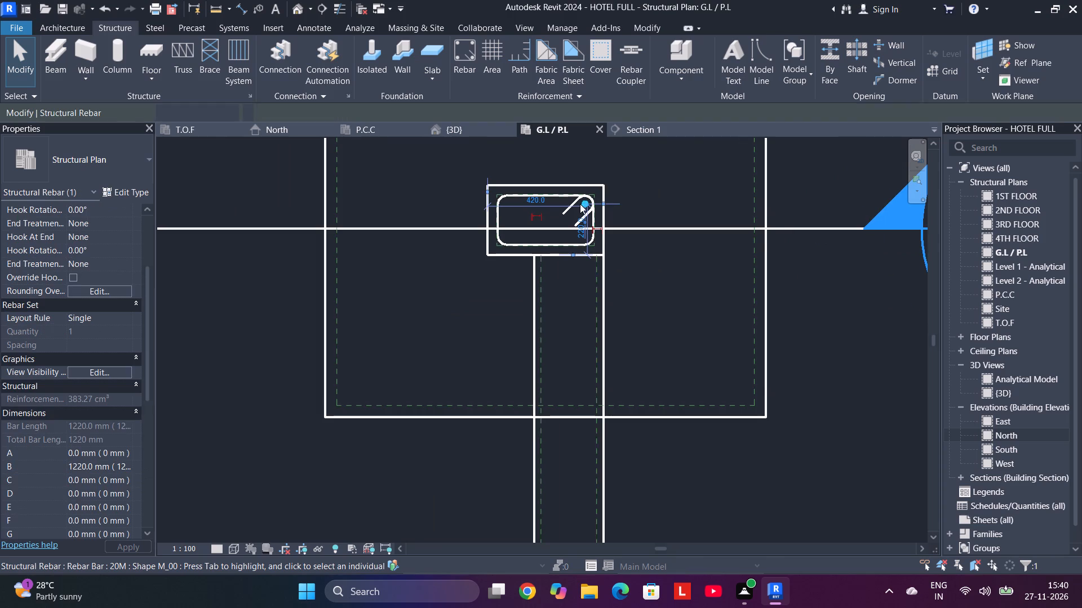
key("Delete")
Draw a 300 x 600mm concrete beam about 6094 mm long from column U 1 to the neighbouring 300X700 C2 column at G.L / P.L.
scroll(626, 226, "down", 9)
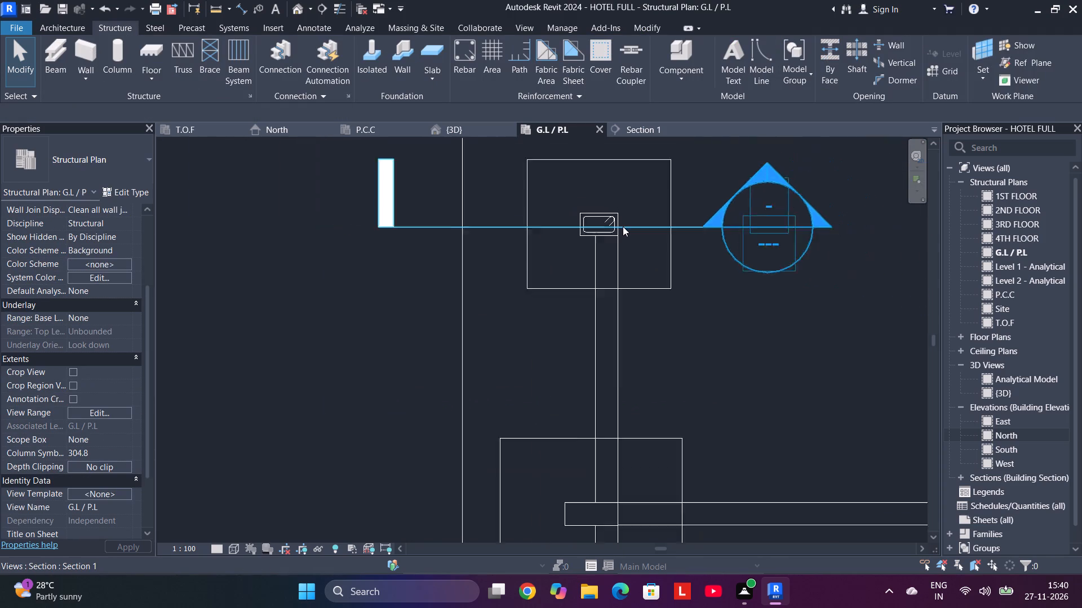
scroll(623, 226, "down", 2)
middle_click_drag(795, 230, 612, 263)
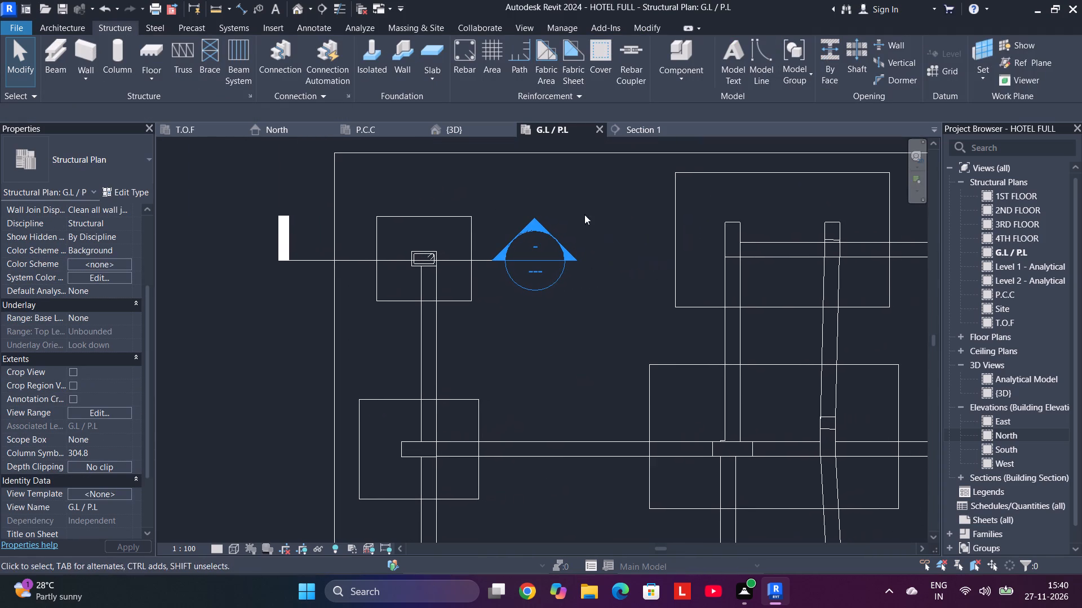
left_click(63, 53)
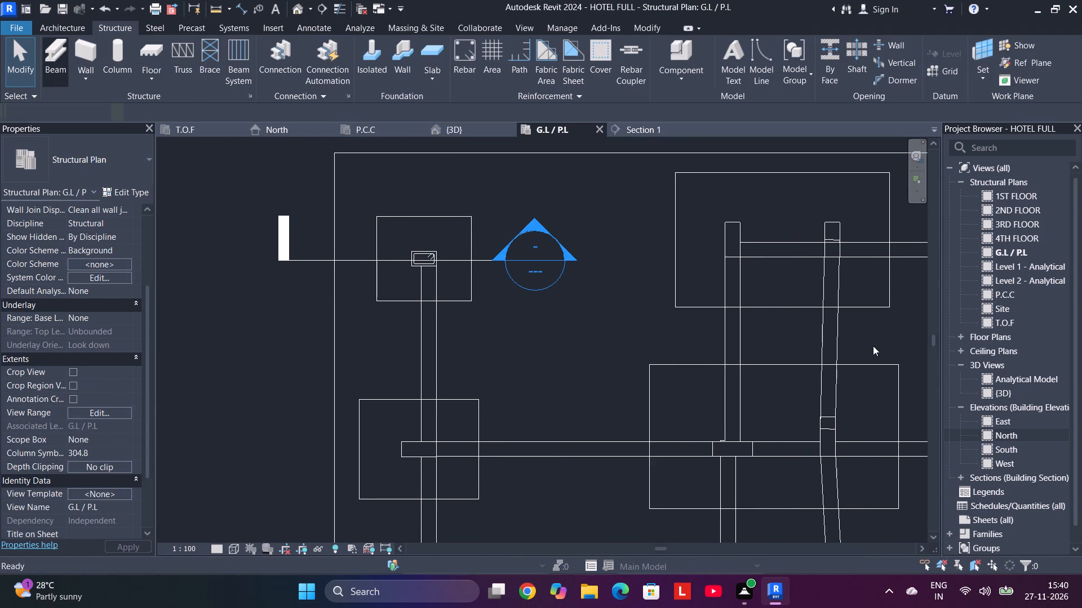
scroll(449, 273, "up", 5)
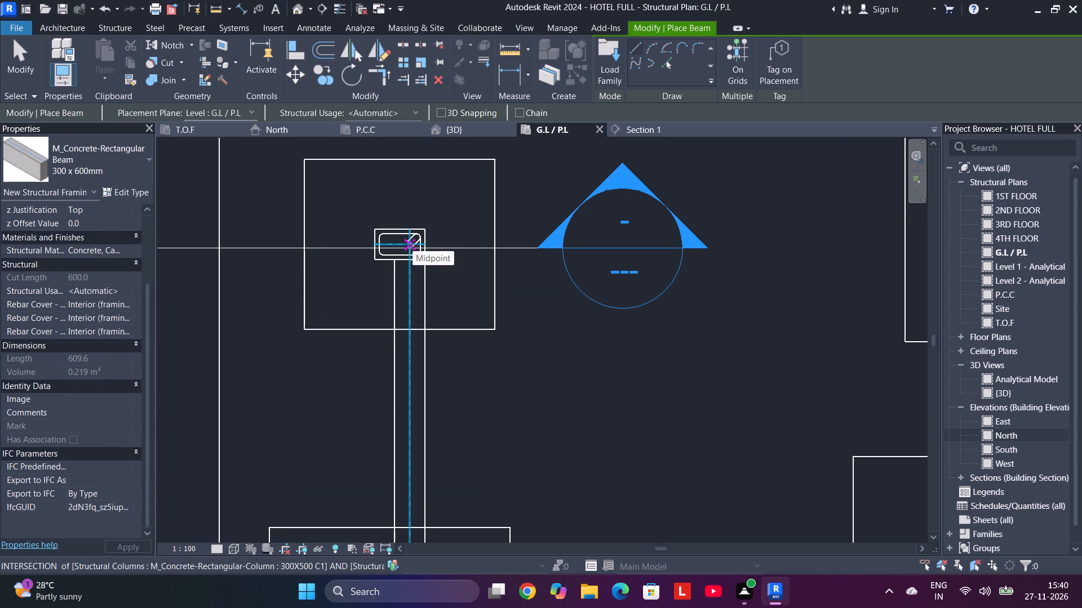
left_click(414, 245)
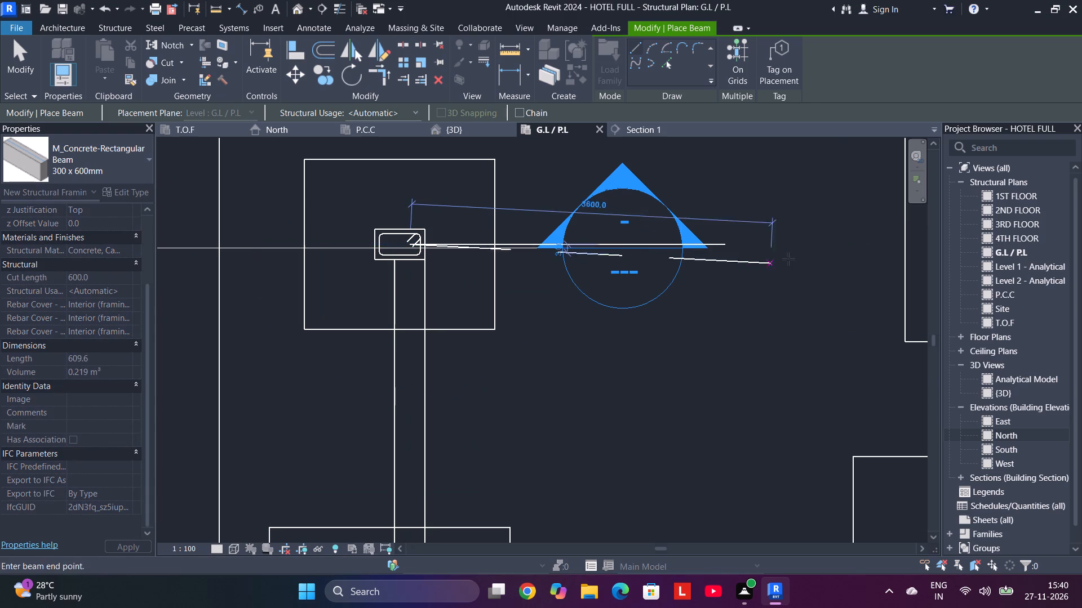
middle_click_drag(852, 254, 612, 295)
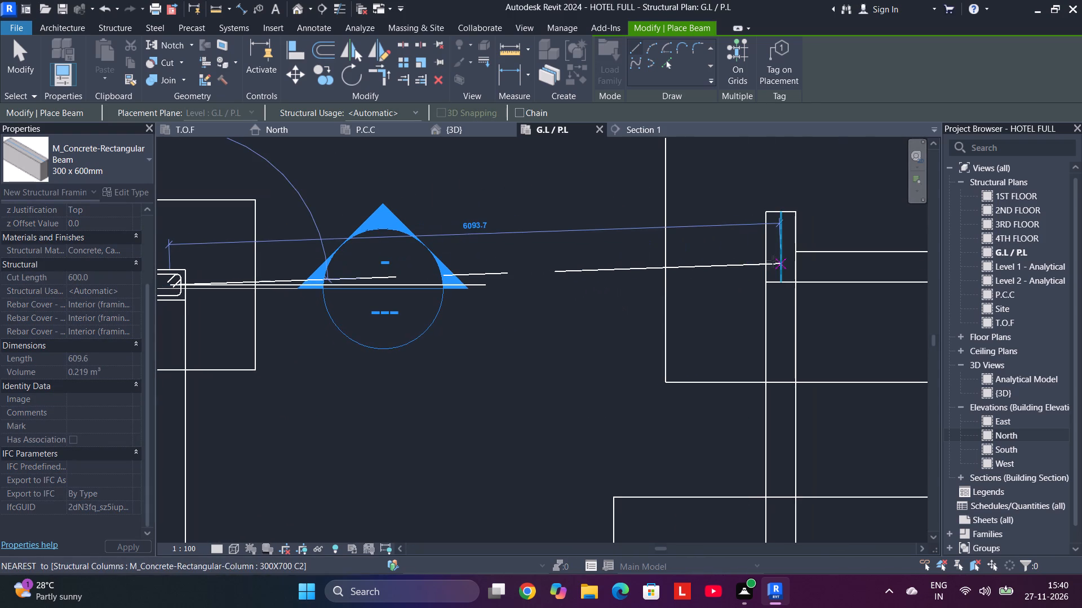
left_click(778, 260)
scroll(524, 228, "down", 1)
middle_click_drag(527, 229, 760, 244)
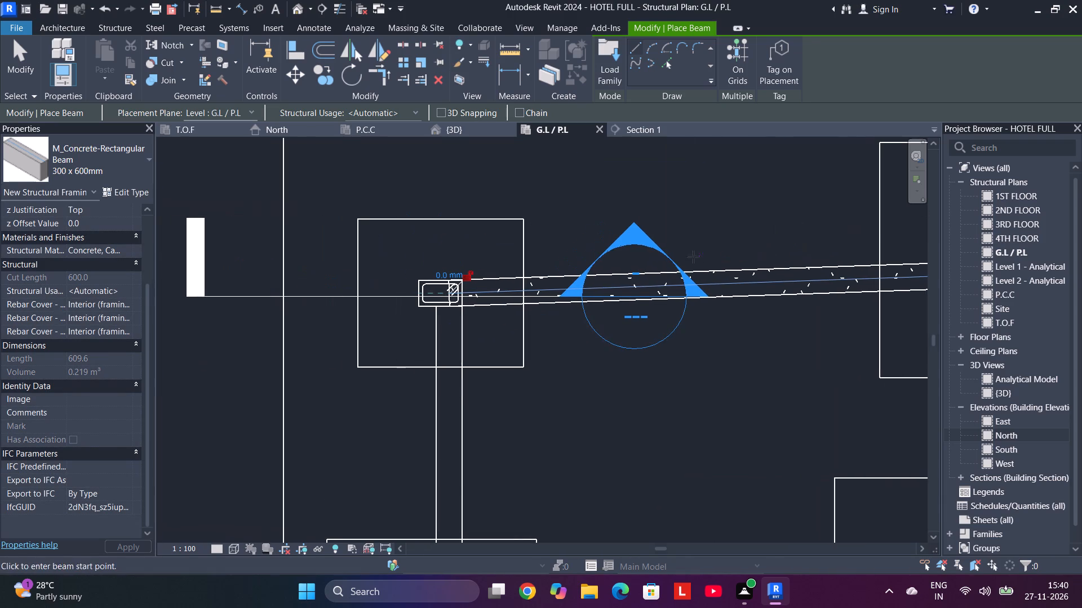
key("Escape")
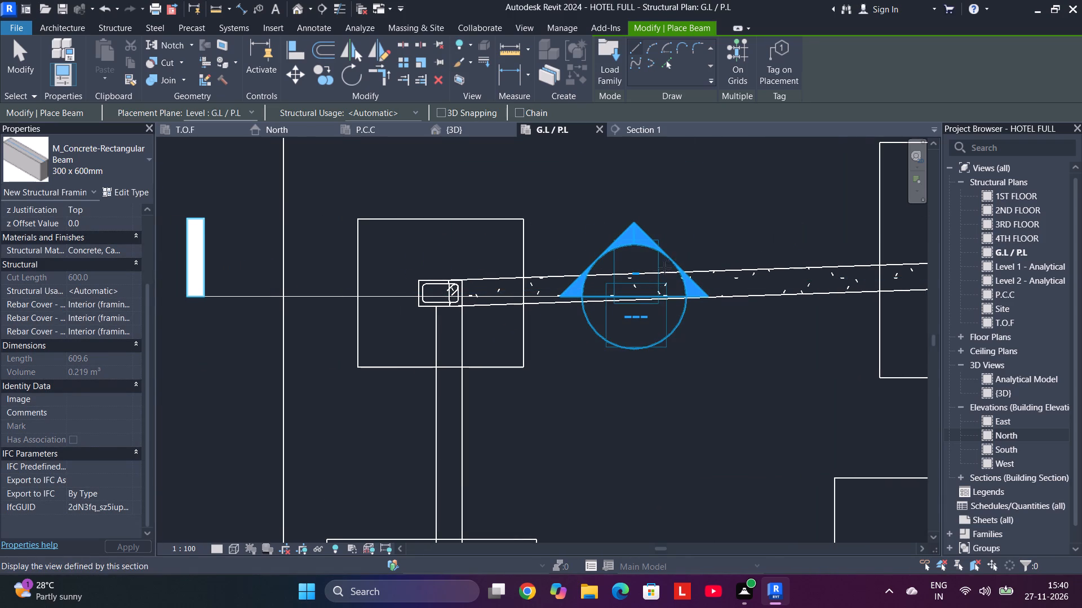
key("Escape")
Nudge the new 300 x 600mm beam one increment toward the neighbouring C2 column.
scroll(468, 283, "up", 10)
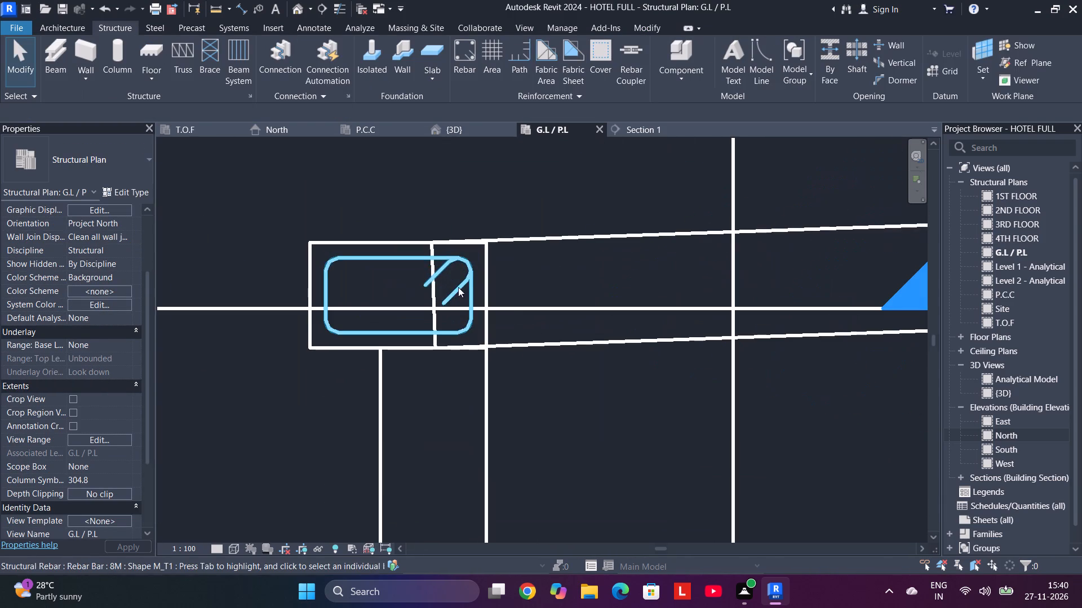
left_click(442, 239)
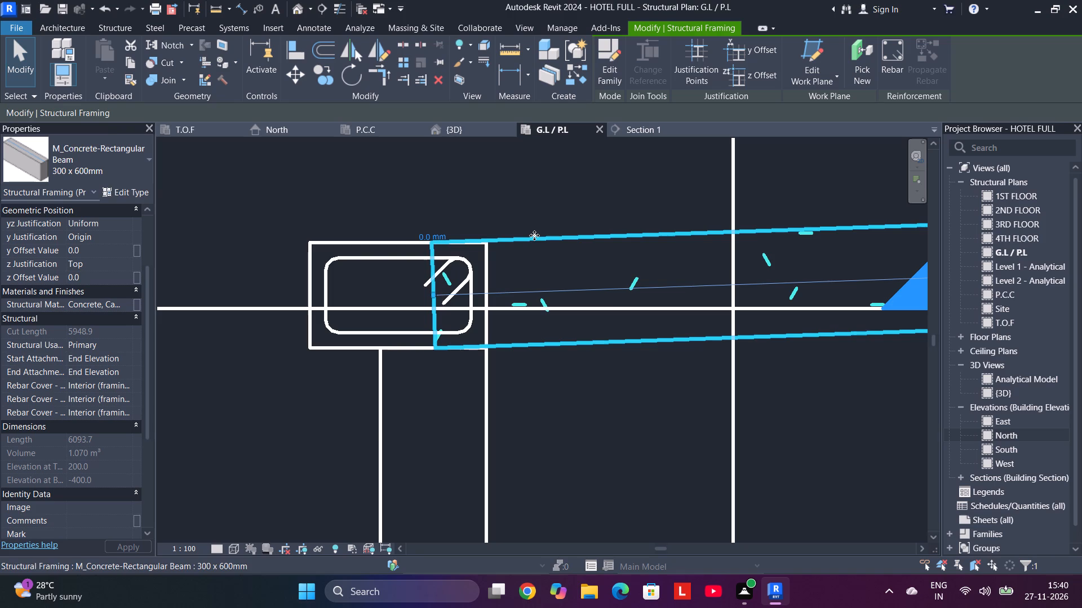
key("Right")
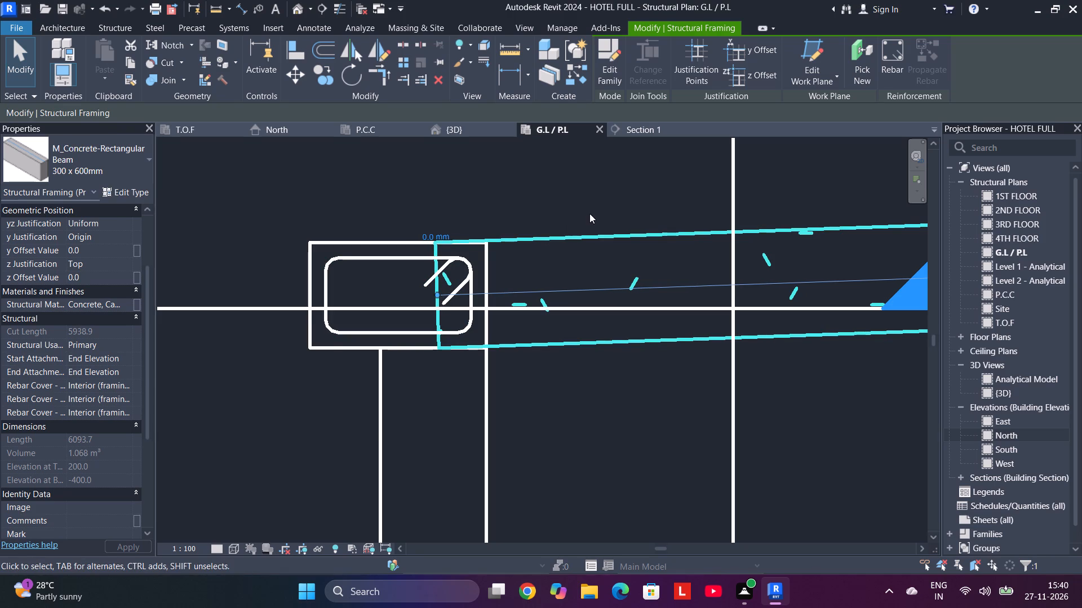
left_click(590, 213)
key("Escape")
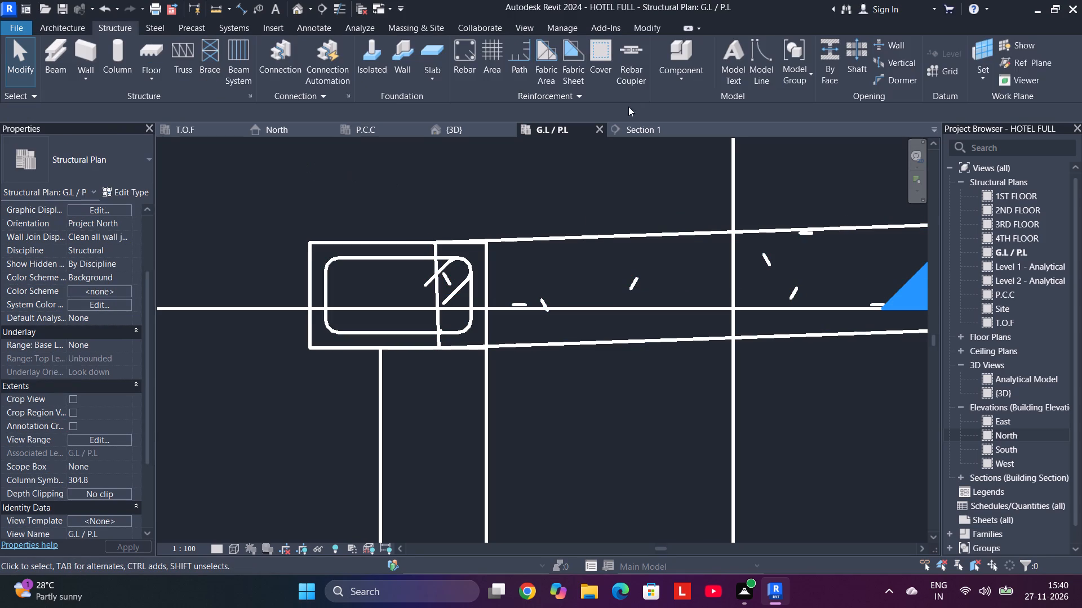
Delete the 8M M_T1 tie set from column U 1 in Section 1.
left_click(642, 130)
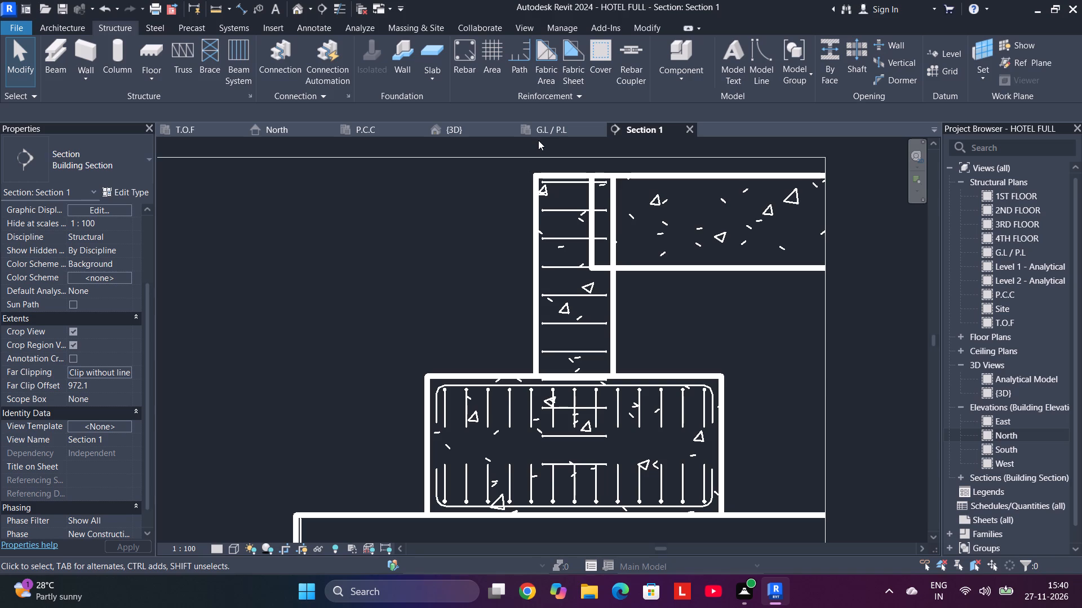
key("Escape")
left_click(563, 237)
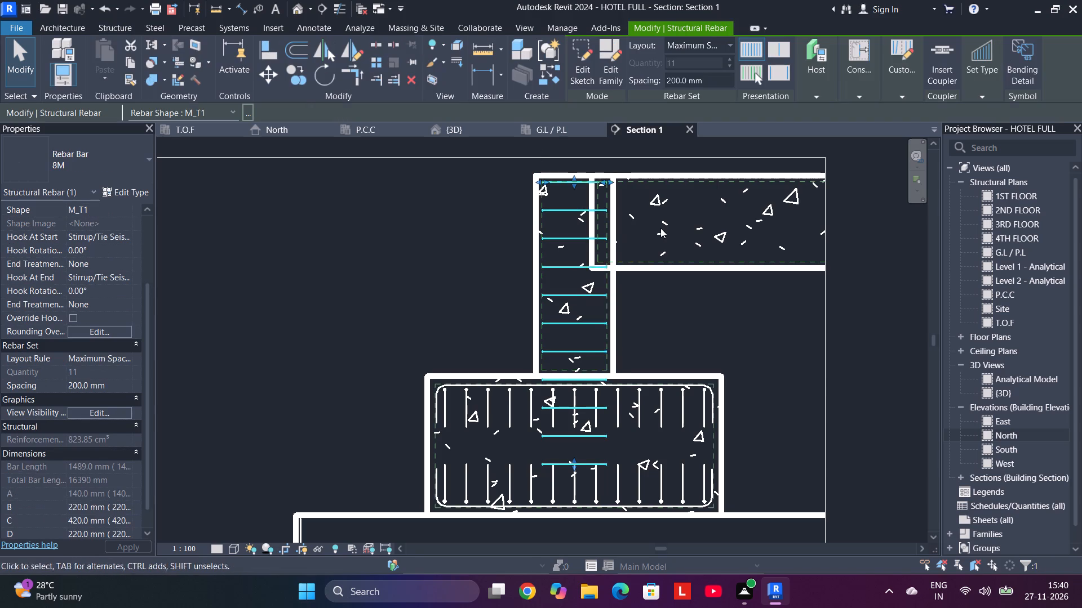
key("Delete")
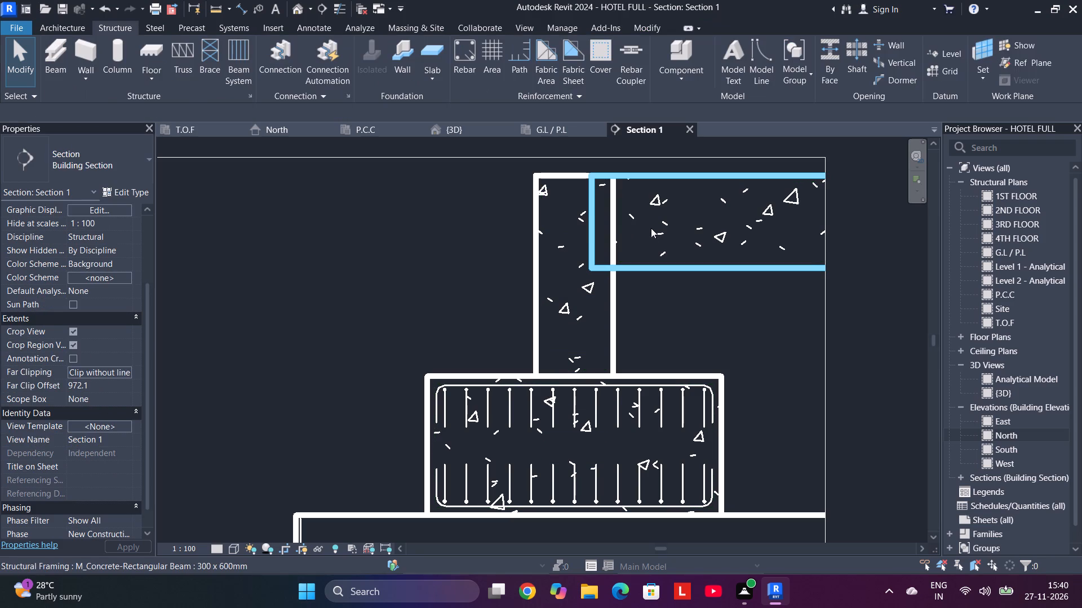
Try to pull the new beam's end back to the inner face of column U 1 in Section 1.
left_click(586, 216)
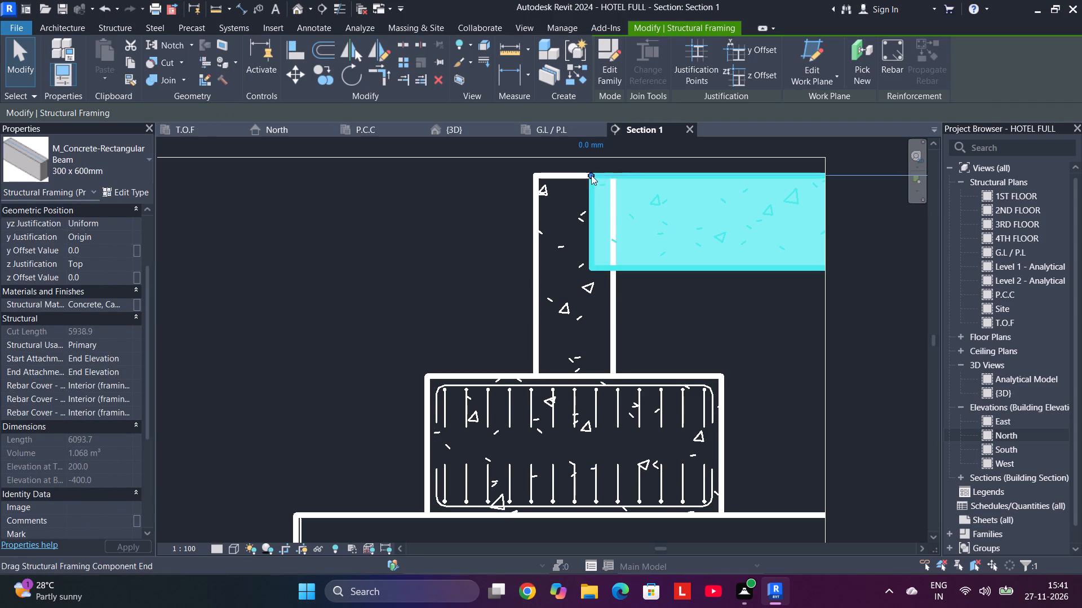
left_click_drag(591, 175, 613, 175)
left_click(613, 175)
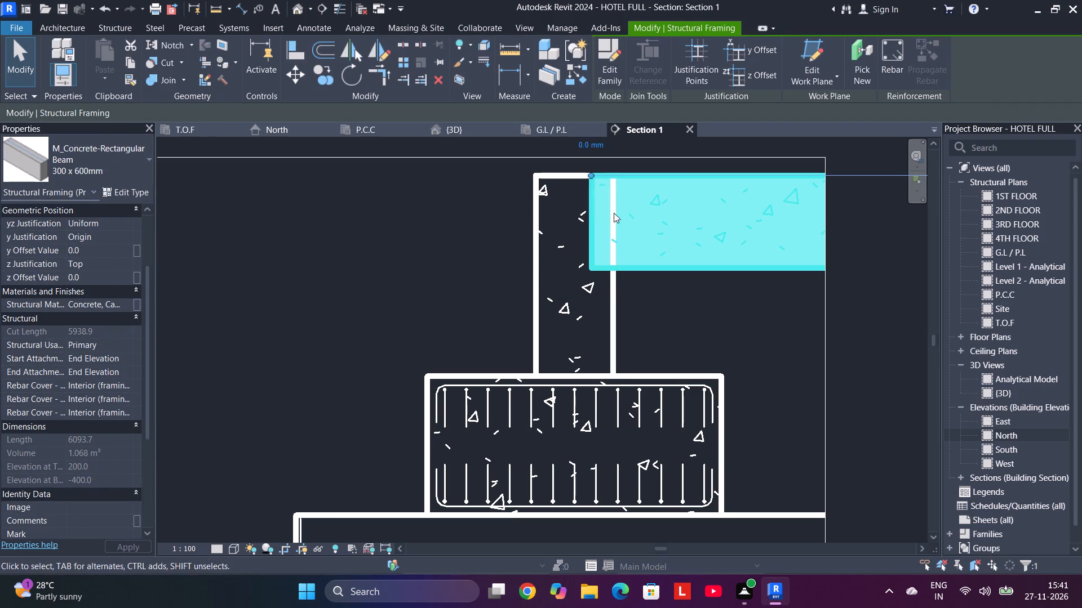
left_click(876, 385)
Delete the Section 1 view by its section mark at the corner footing in the T.O.F plan.
left_click(551, 128)
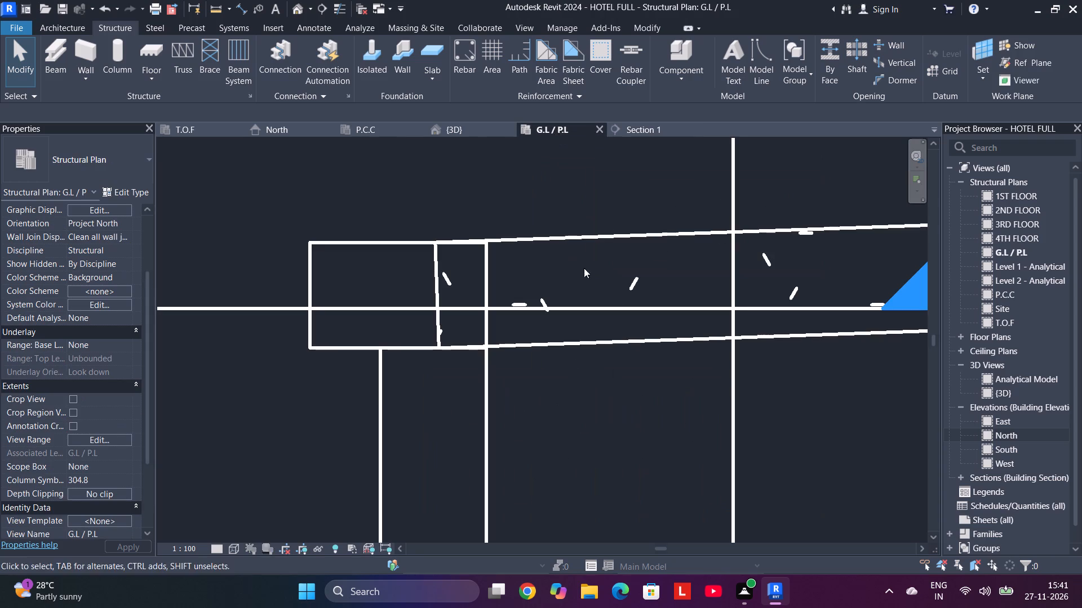
left_click(460, 132)
left_click(388, 136)
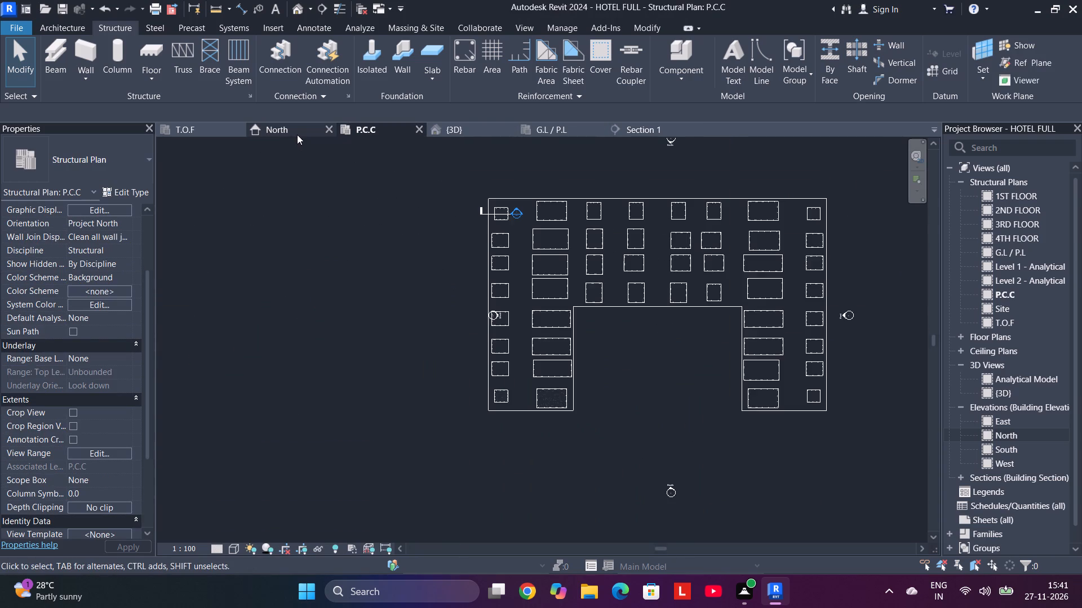
left_click(297, 135)
left_click(201, 134)
scroll(675, 254, "down", 6)
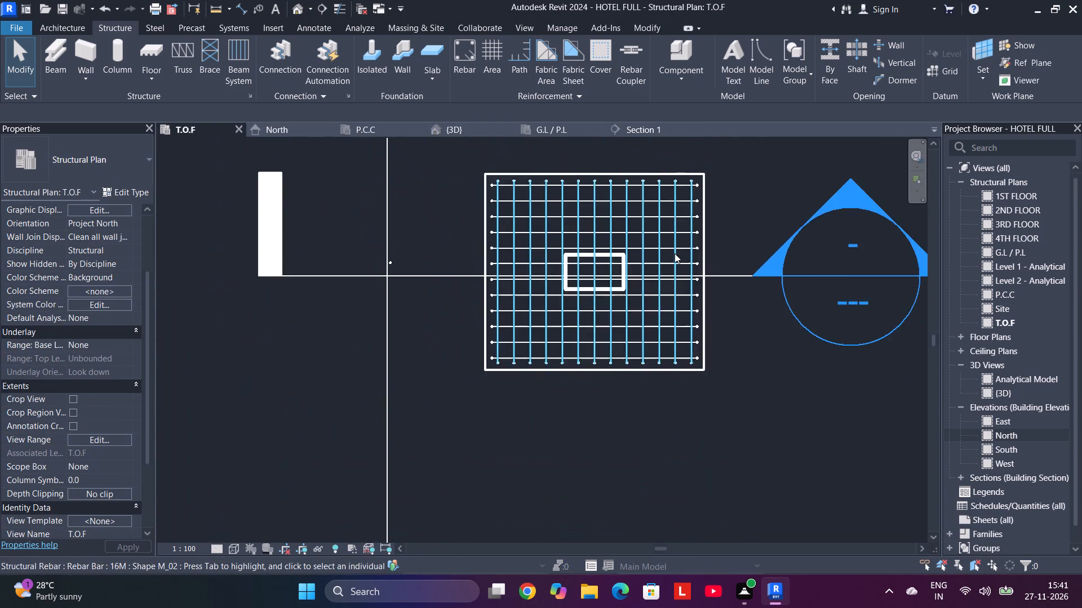
scroll(675, 253, "down", 7)
left_click_drag(530, 225, 493, 279)
key("Delete")
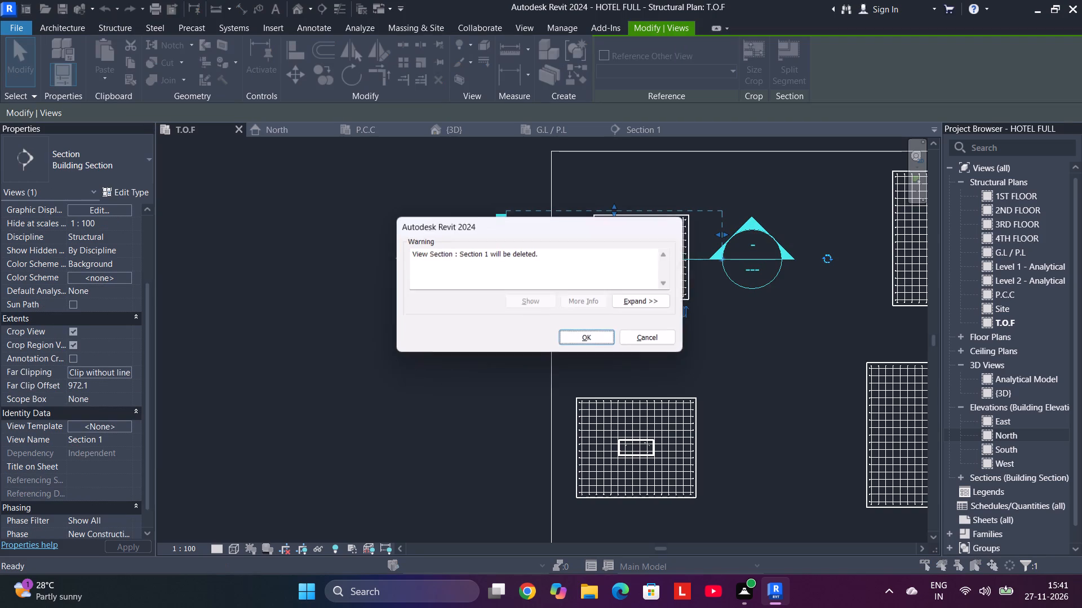
left_click(577, 341)
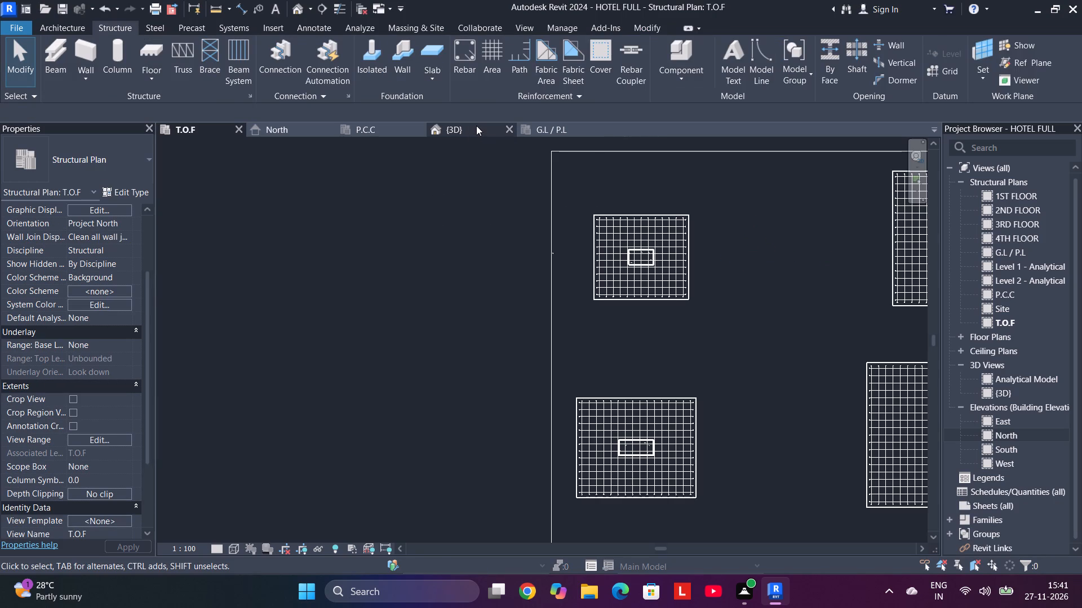
Examine the whole model in 3D, then the G.L / P.L and T.O.F structural plans.
left_click(476, 126)
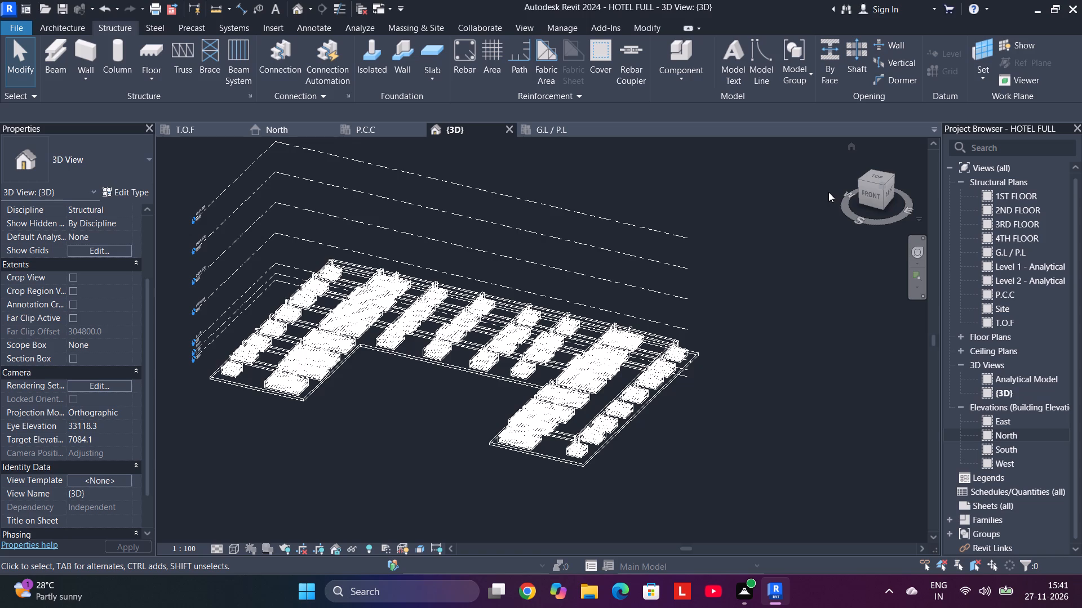
middle_click_drag(757, 275, 869, 272)
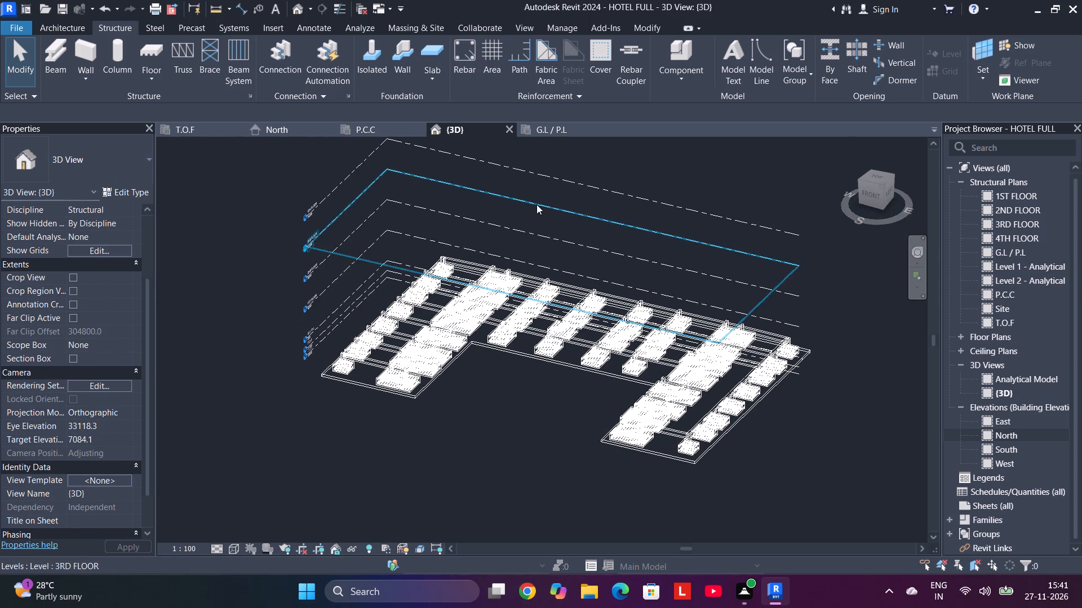
left_click(546, 127)
scroll(569, 250, "down", 6)
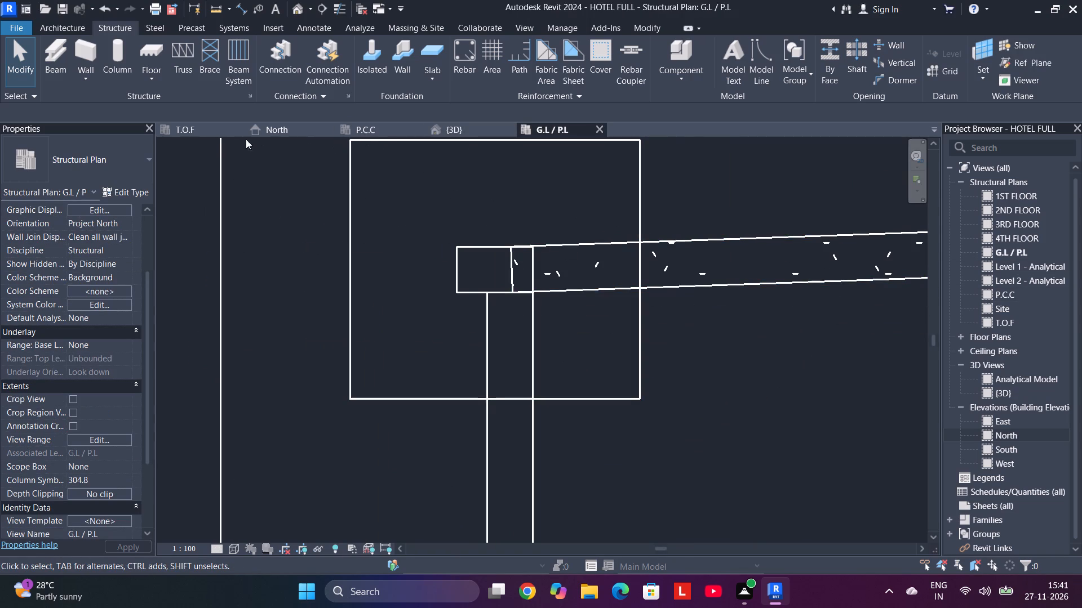
left_click(207, 128)
scroll(668, 230, "down", 6)
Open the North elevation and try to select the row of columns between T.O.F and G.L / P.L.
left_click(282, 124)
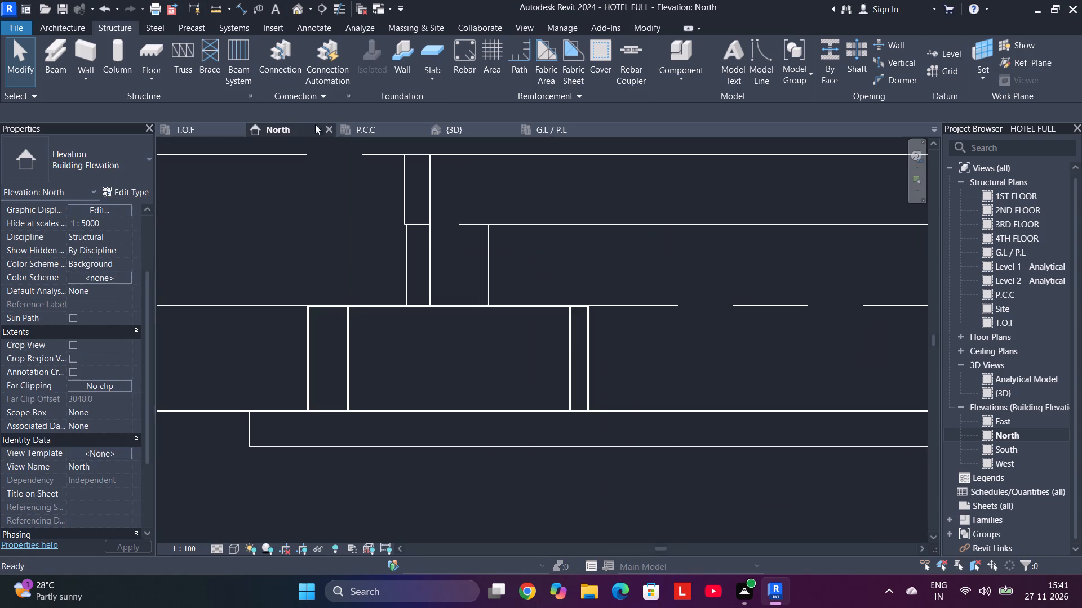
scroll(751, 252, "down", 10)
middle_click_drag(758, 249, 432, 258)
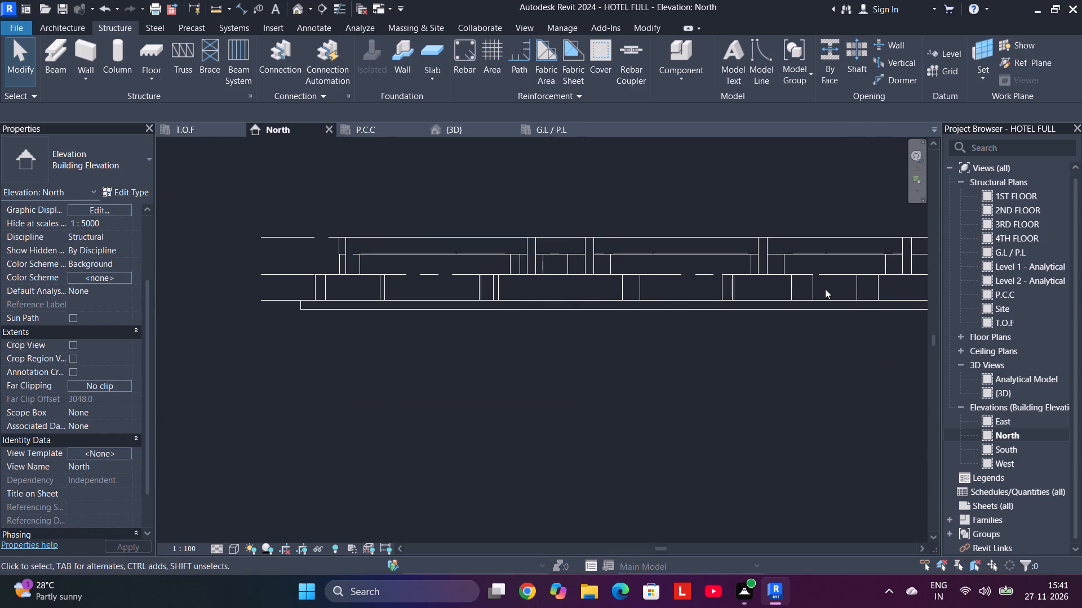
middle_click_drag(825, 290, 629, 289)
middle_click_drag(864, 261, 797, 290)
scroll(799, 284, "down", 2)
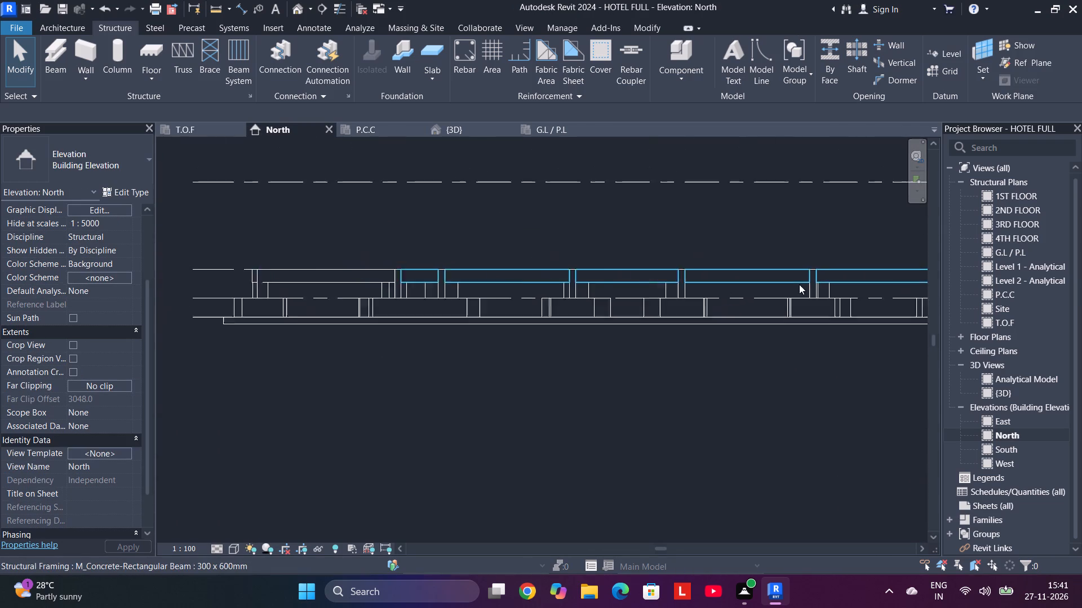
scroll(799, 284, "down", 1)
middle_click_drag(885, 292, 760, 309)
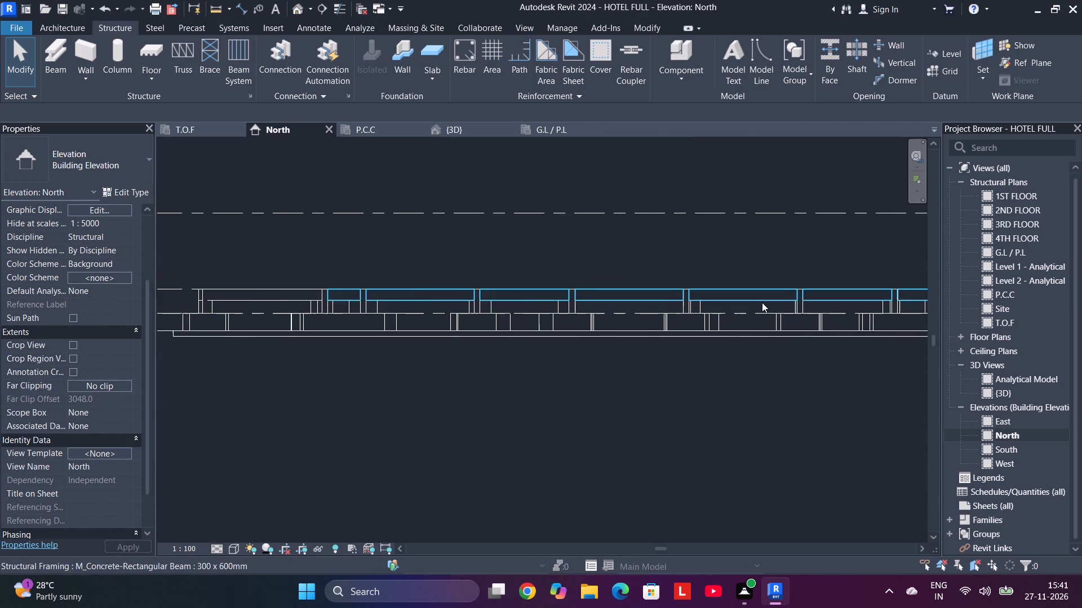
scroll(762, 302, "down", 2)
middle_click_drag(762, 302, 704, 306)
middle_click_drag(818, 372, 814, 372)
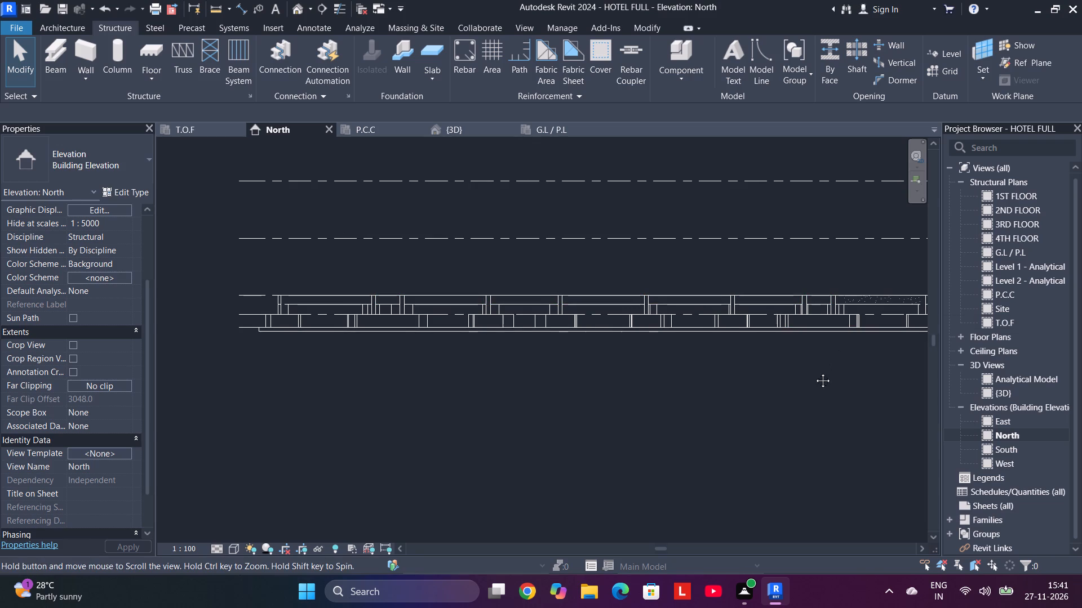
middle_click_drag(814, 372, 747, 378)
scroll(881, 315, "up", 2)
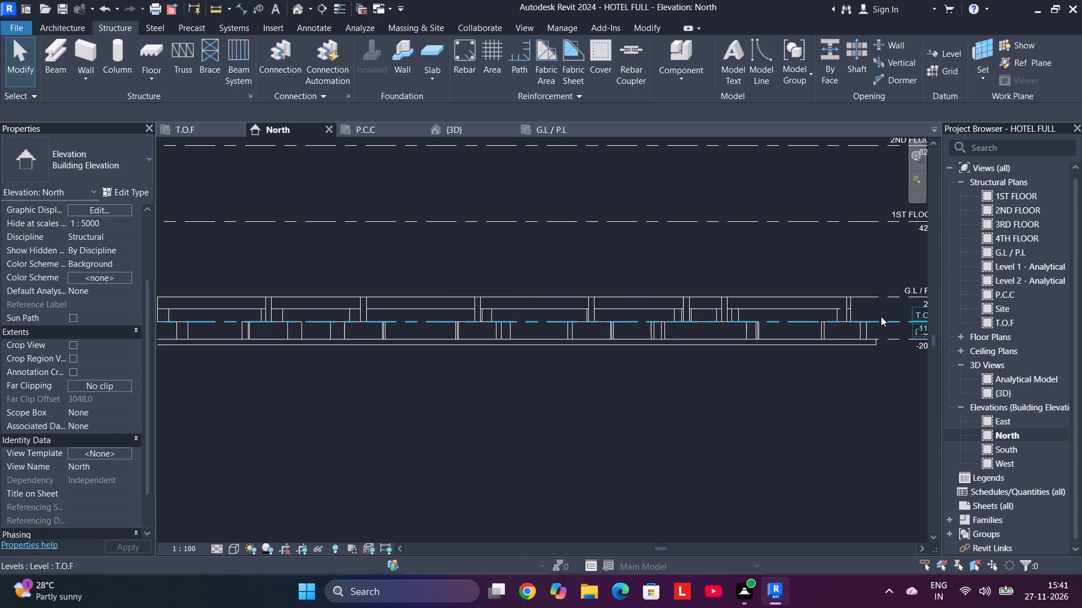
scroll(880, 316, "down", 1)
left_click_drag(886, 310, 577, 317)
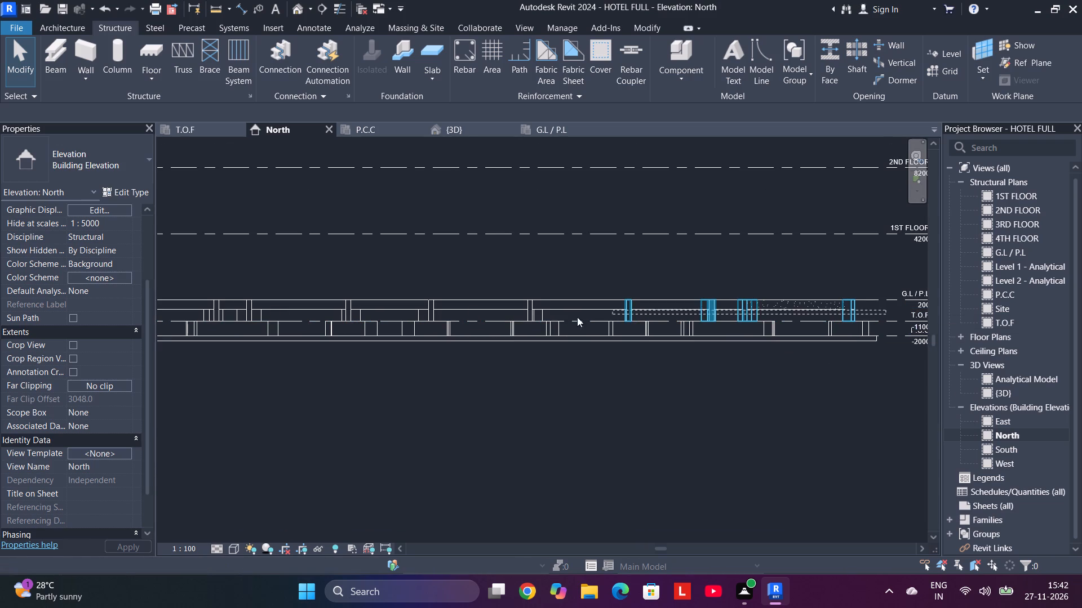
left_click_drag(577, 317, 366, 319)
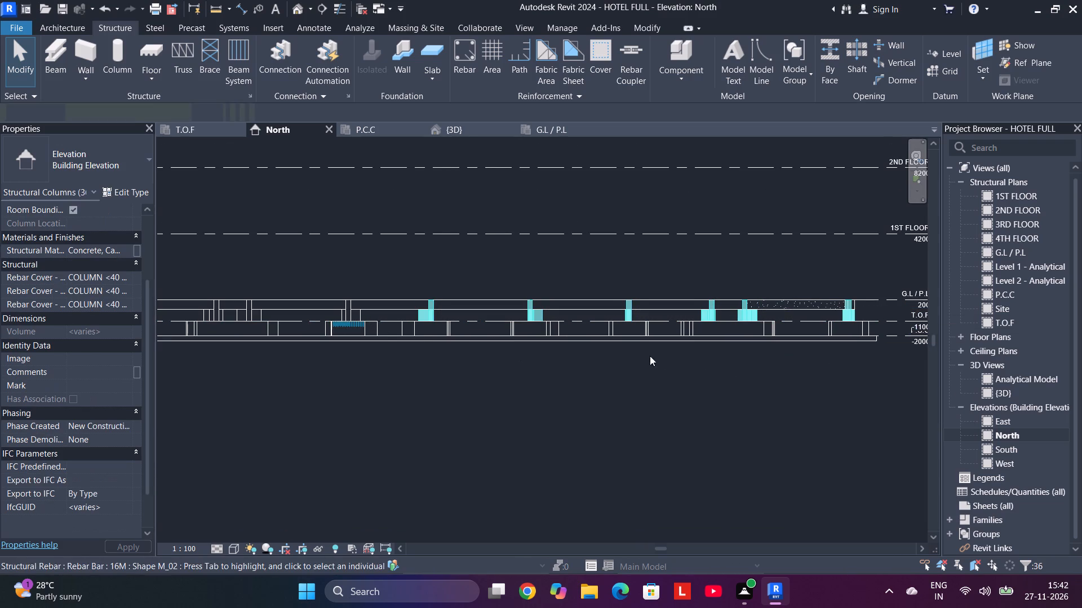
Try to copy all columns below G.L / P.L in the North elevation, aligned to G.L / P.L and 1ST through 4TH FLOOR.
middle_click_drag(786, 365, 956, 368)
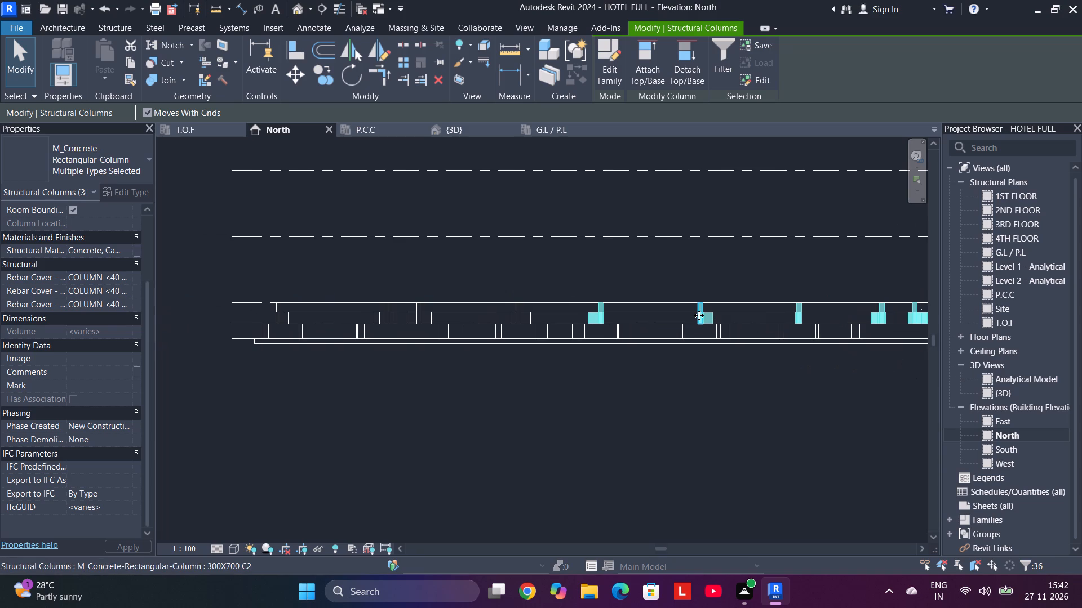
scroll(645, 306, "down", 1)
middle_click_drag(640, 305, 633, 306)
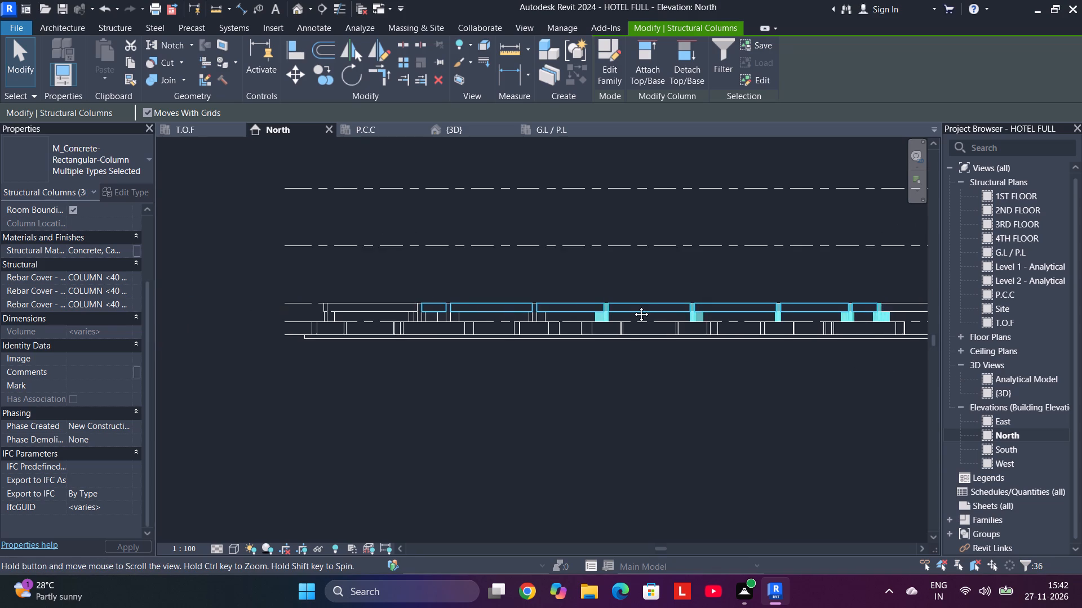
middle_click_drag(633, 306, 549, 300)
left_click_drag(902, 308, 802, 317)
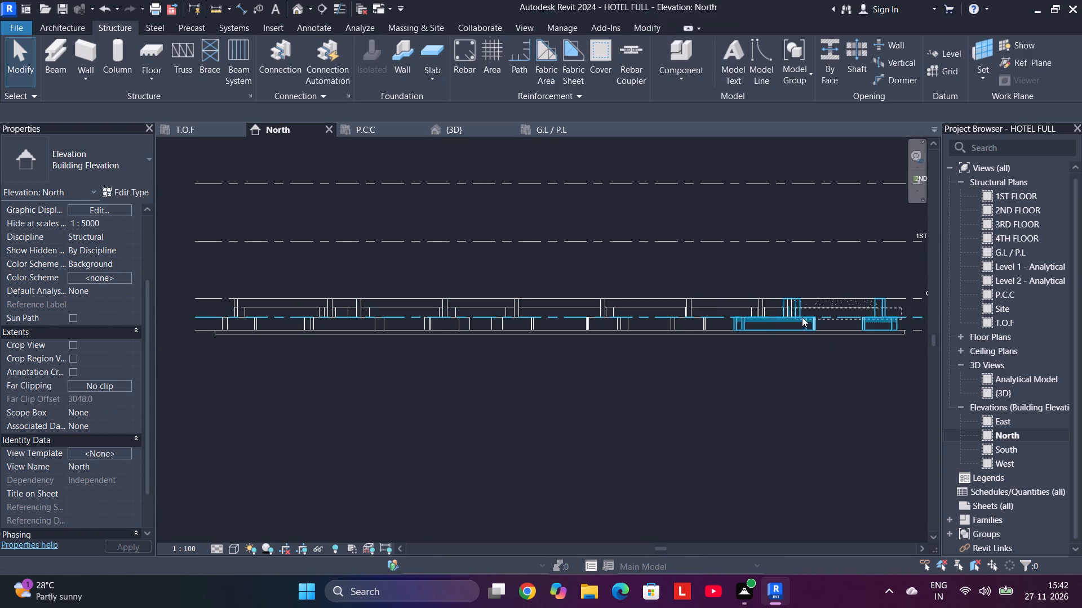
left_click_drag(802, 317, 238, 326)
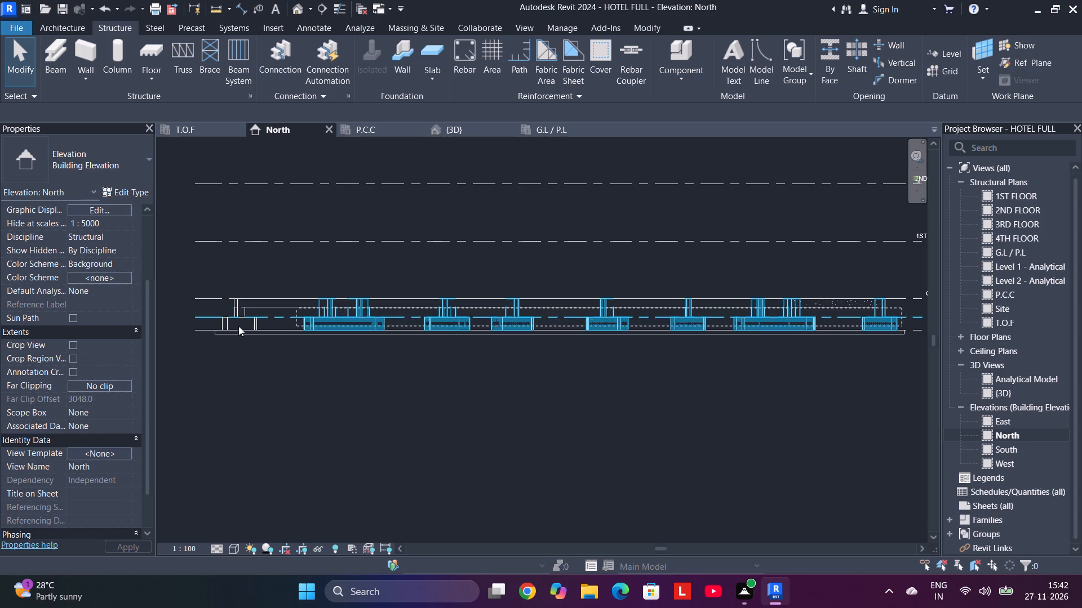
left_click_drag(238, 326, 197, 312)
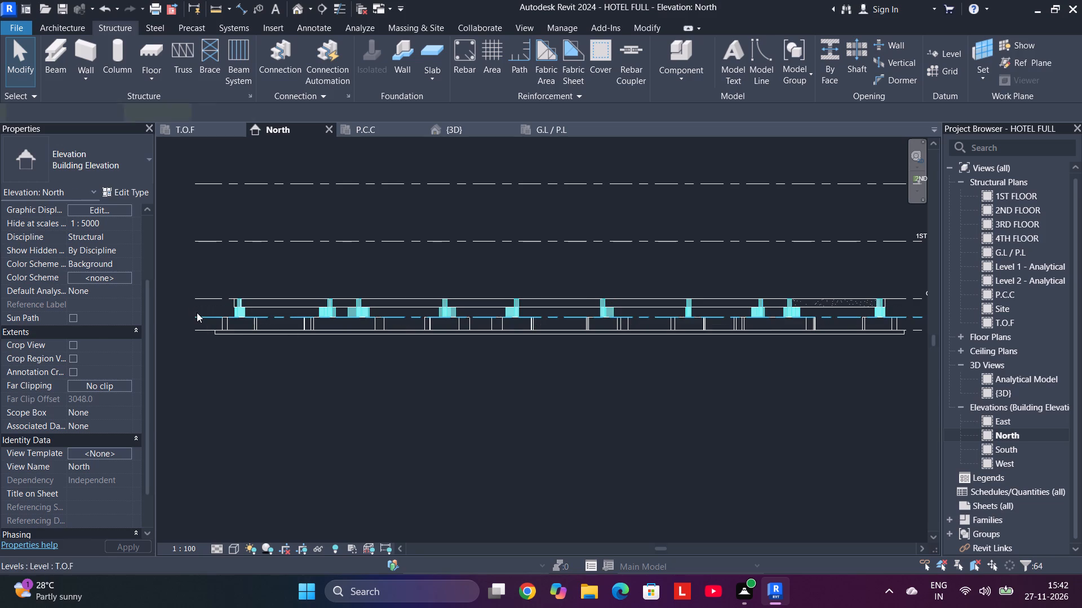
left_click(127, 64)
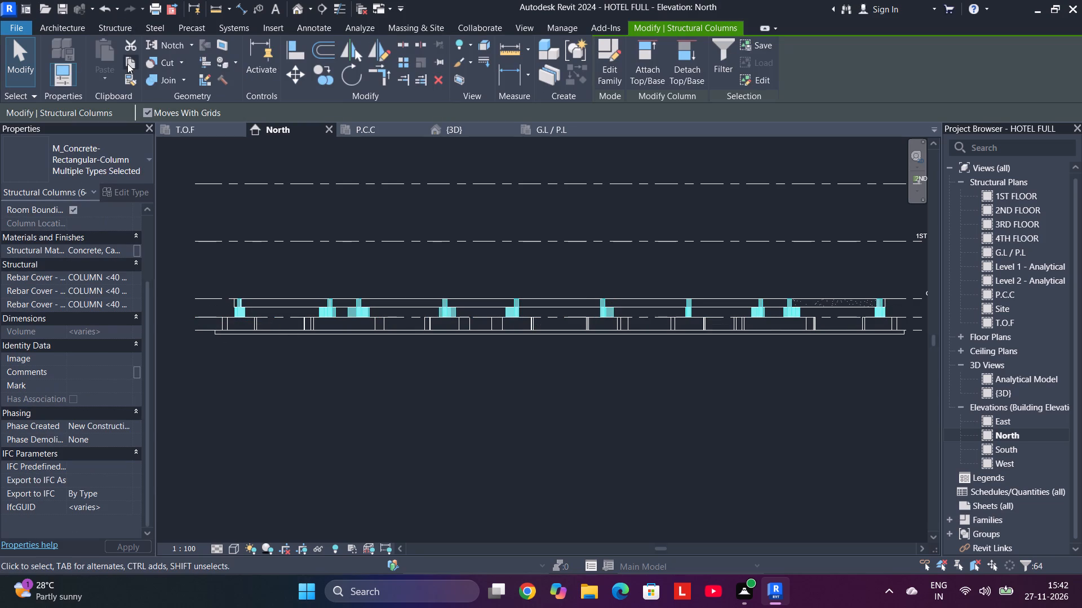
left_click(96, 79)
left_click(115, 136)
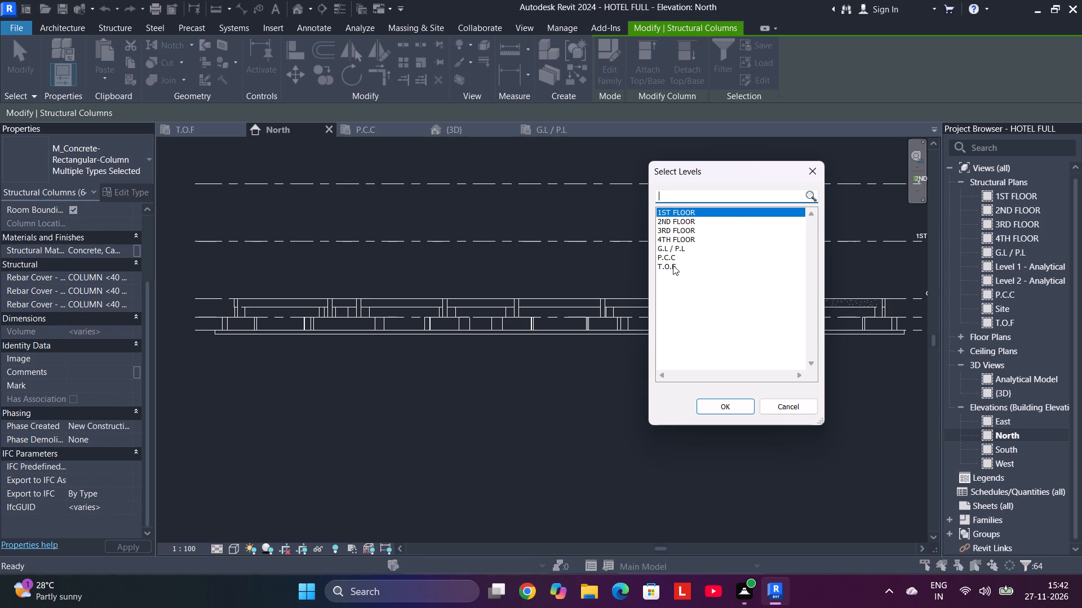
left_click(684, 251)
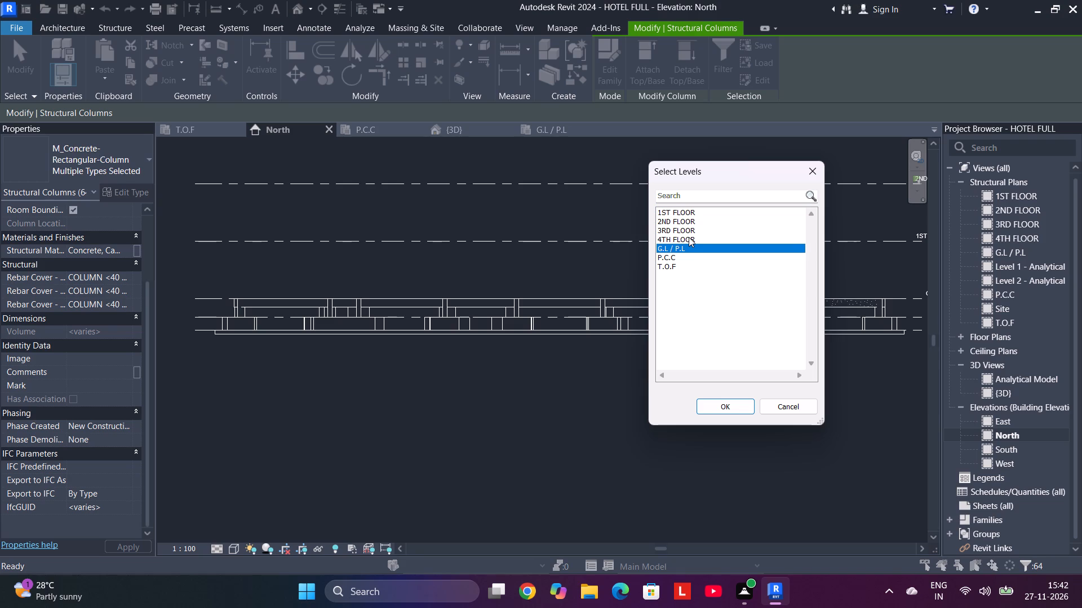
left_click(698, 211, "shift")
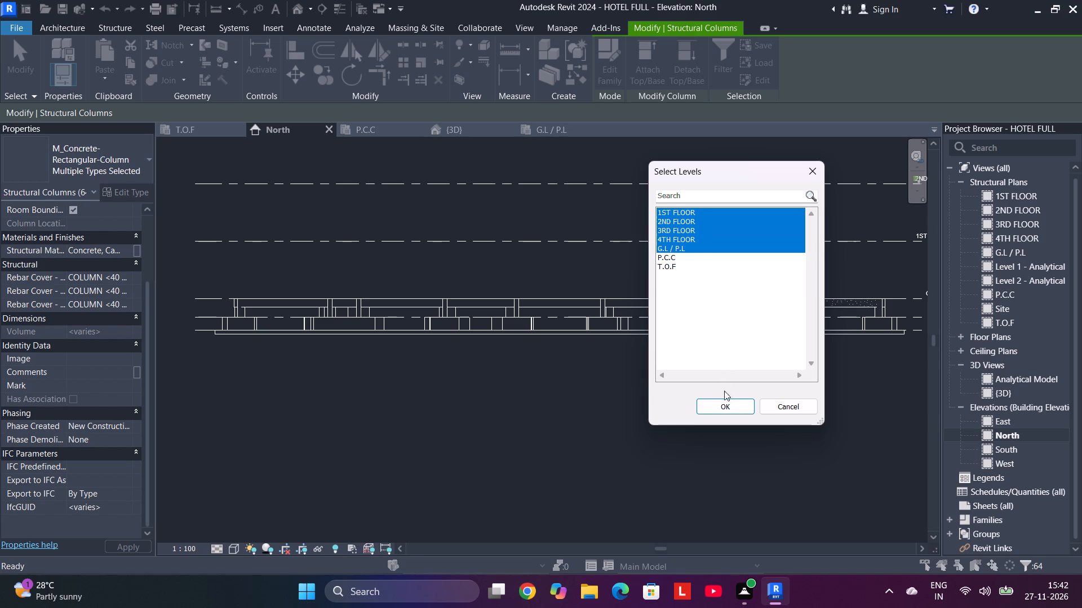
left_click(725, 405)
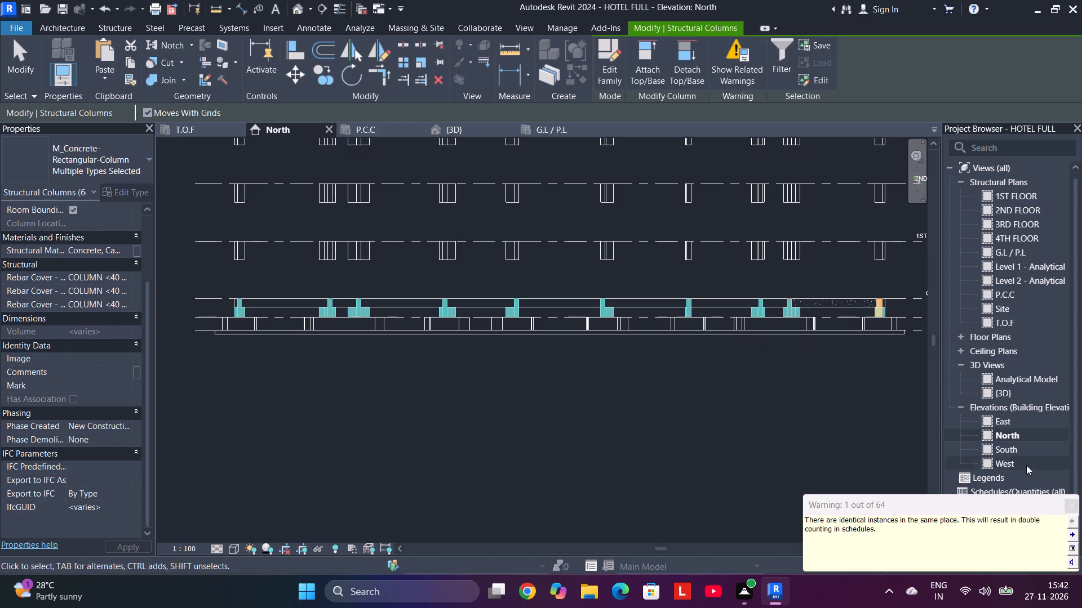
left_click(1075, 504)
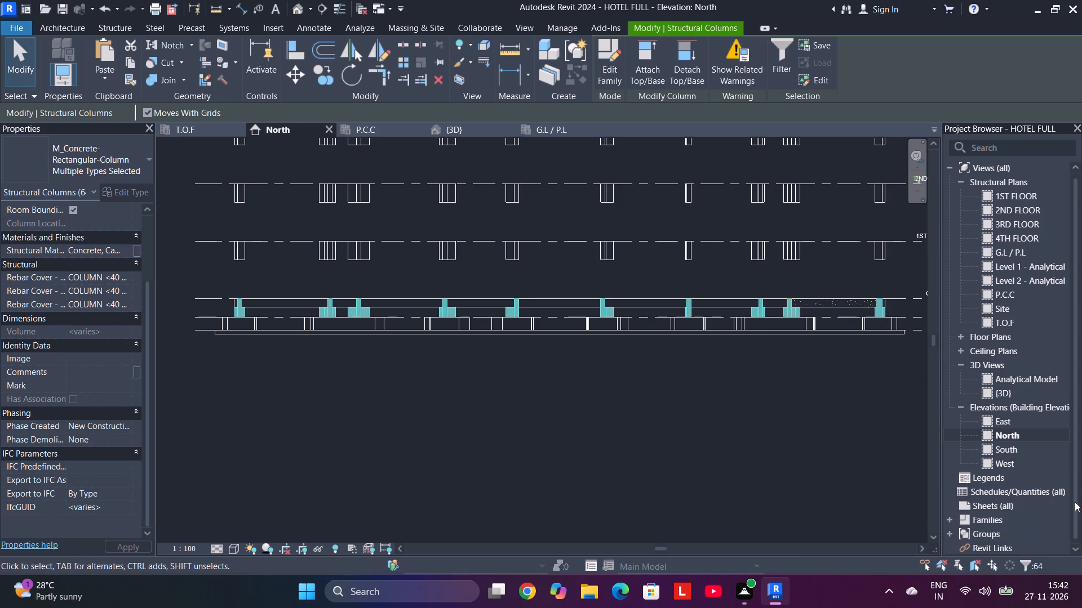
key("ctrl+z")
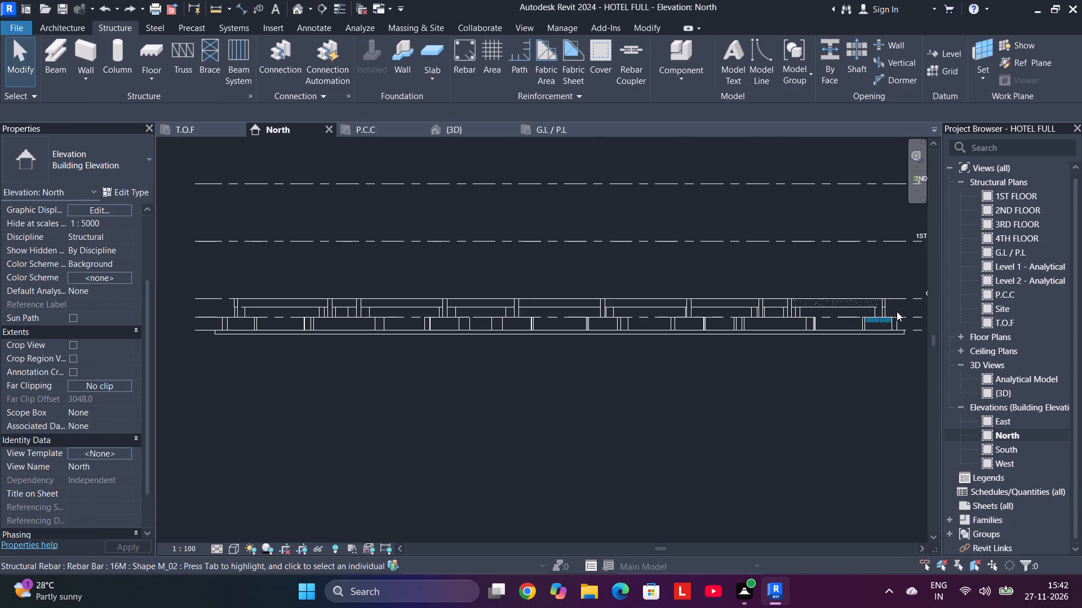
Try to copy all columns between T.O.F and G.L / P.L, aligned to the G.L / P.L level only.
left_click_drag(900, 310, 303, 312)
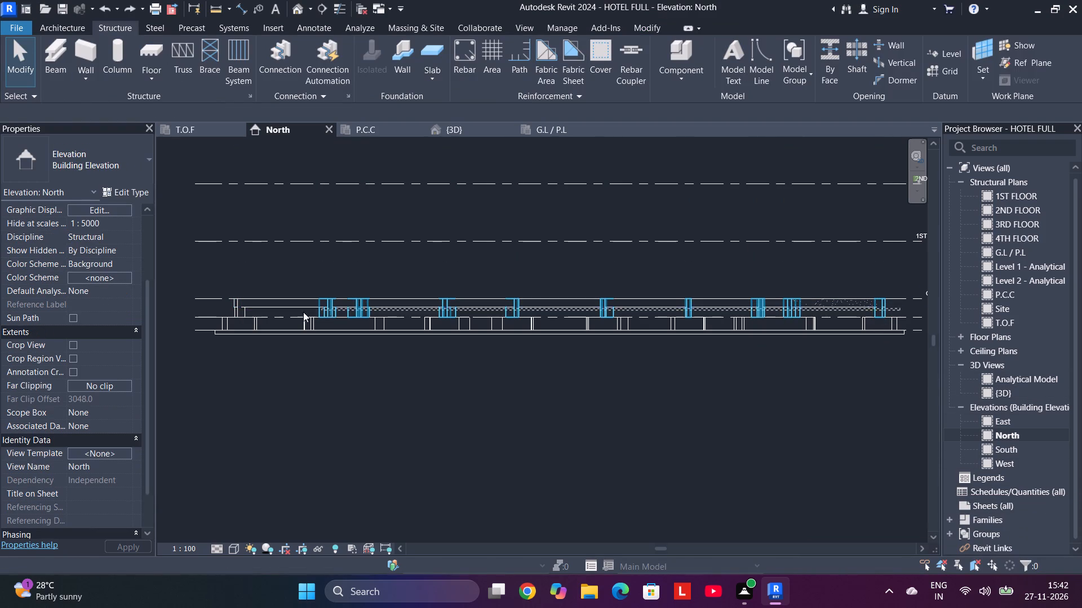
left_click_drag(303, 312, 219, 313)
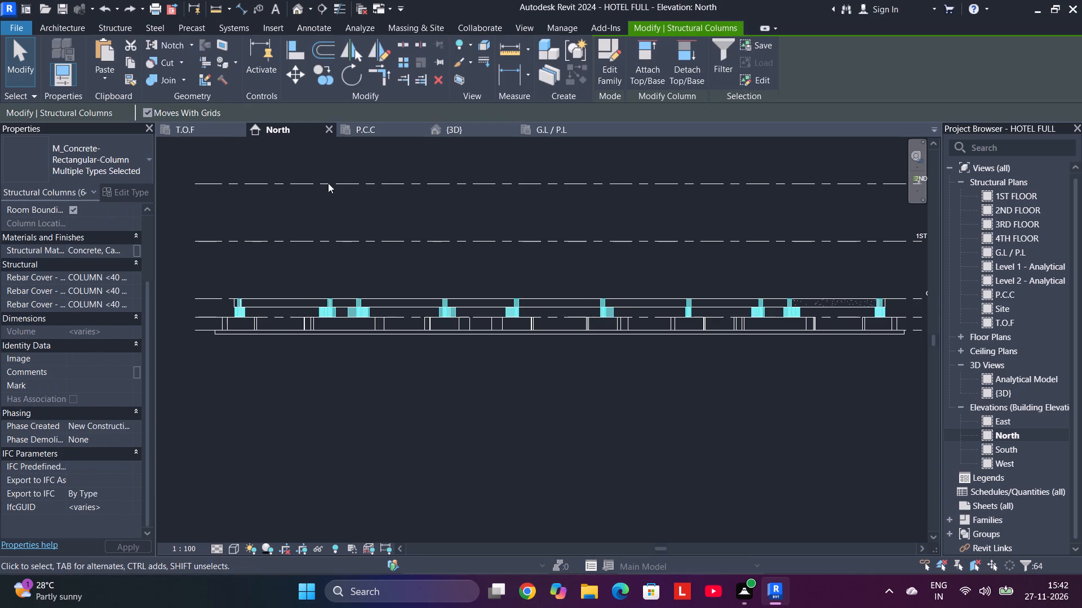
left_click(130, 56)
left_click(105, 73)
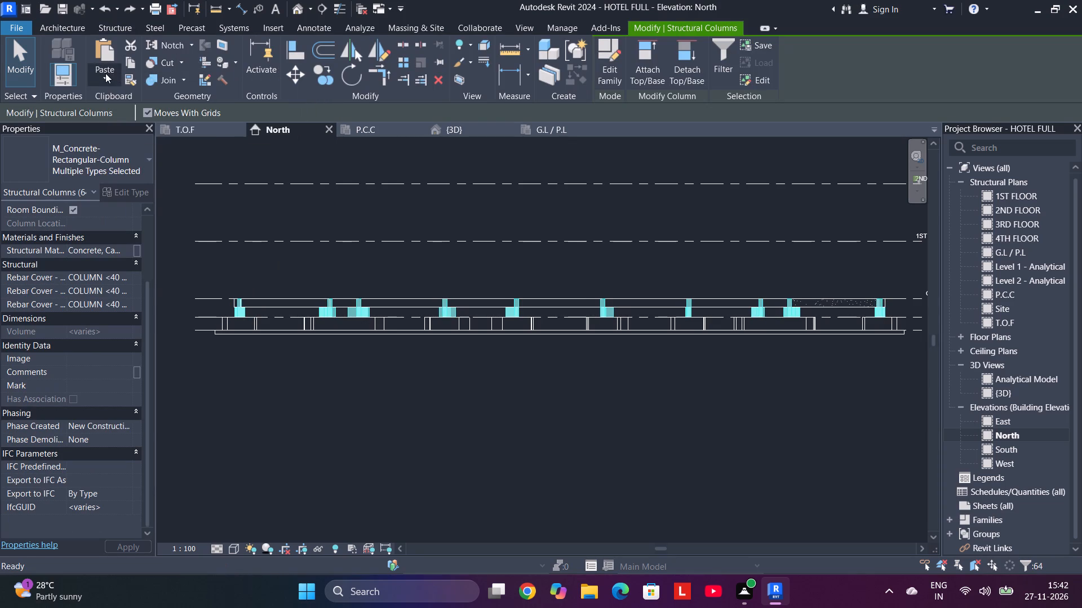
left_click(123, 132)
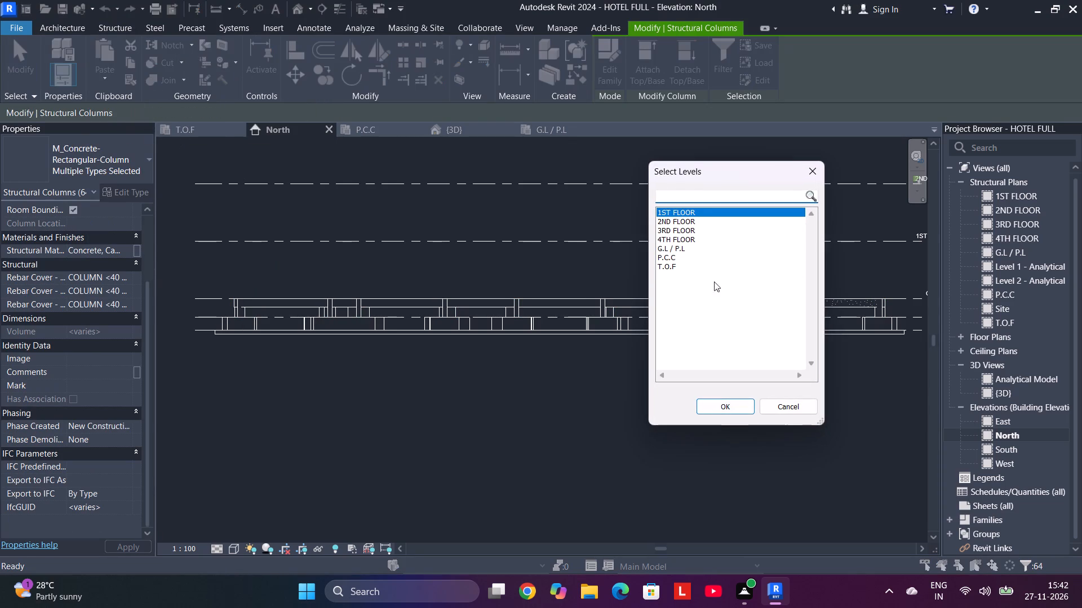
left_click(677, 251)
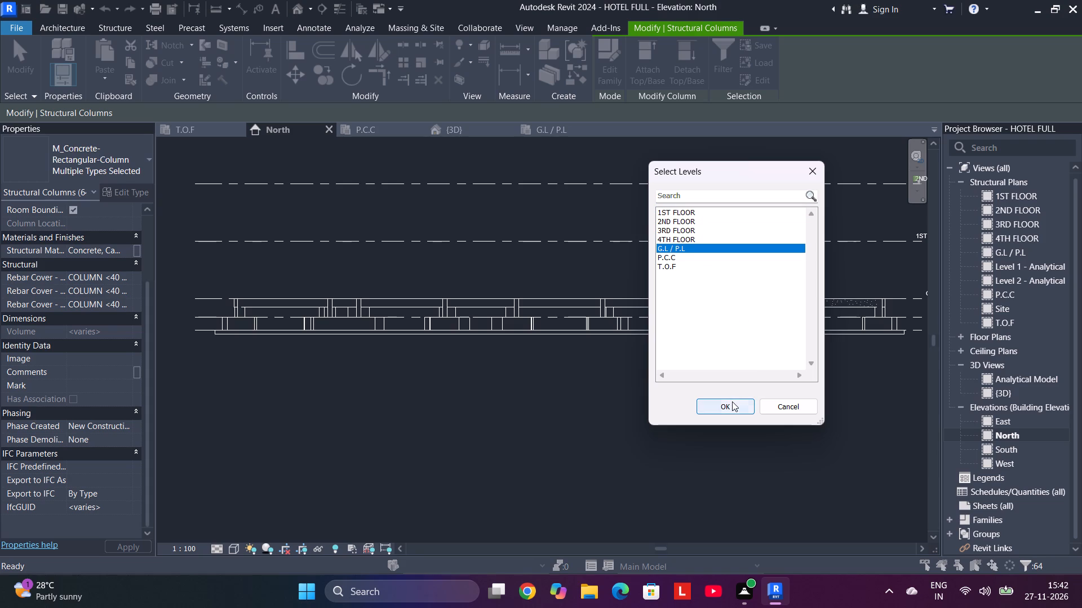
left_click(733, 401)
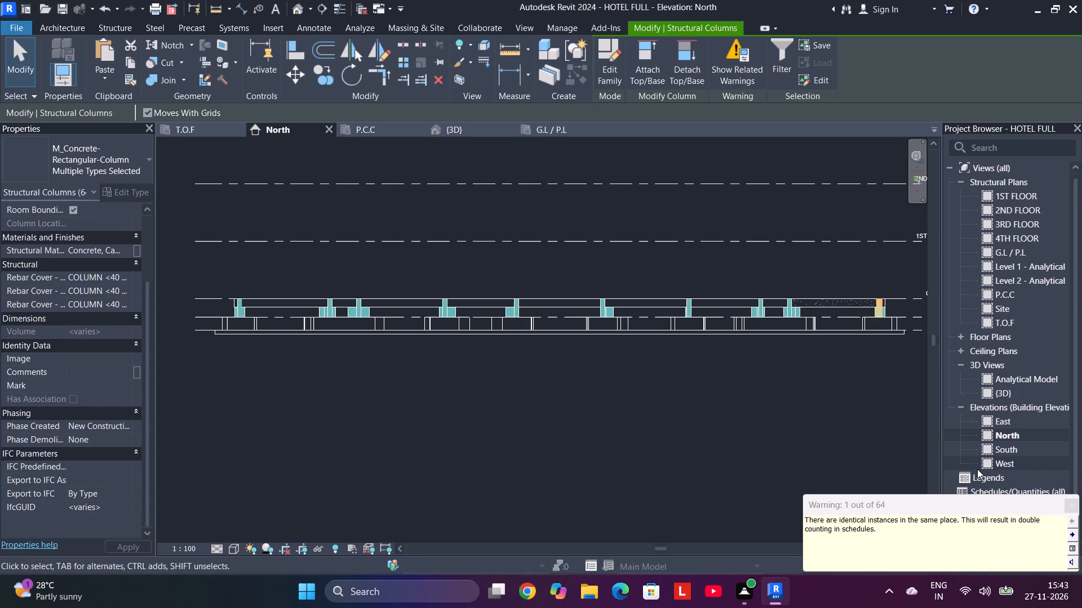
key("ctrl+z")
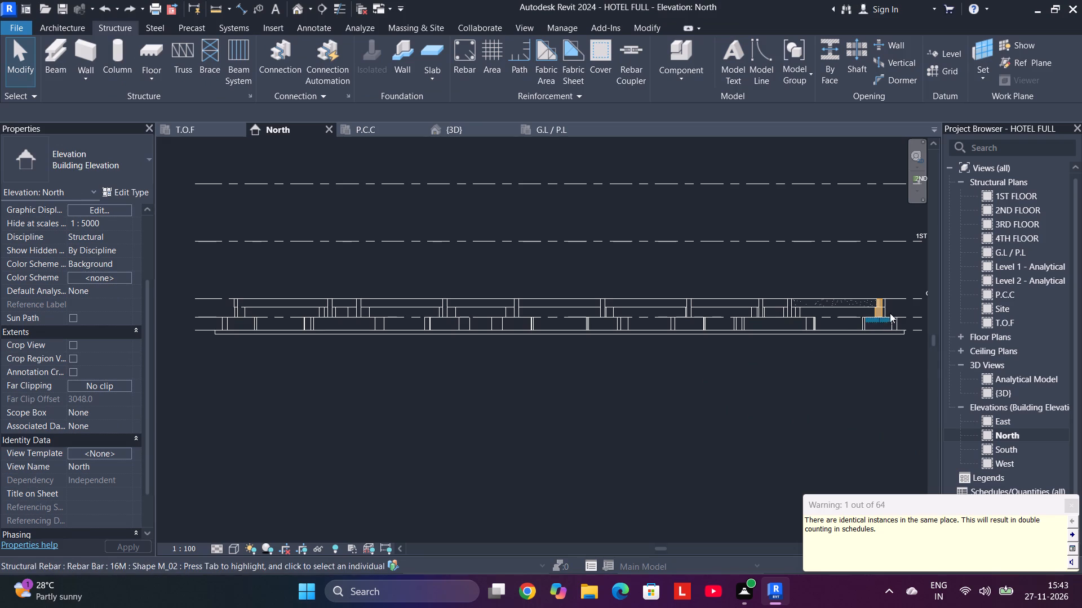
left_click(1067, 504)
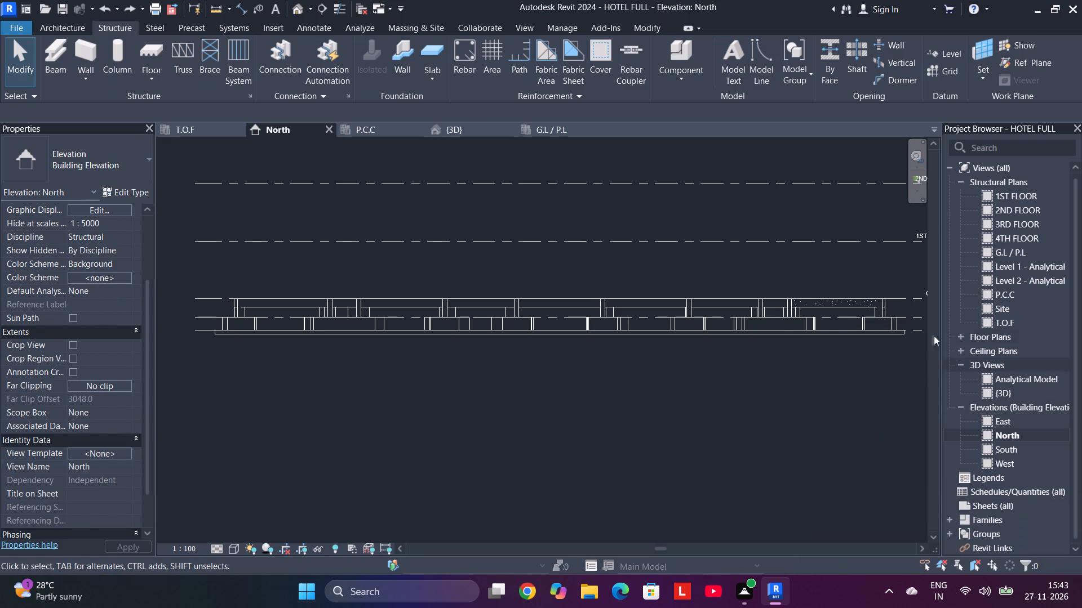
Copy all columns between T.O.F and G.L / P.L in the North elevation, aligned to the 1ST FLOOR level.
left_click(883, 311)
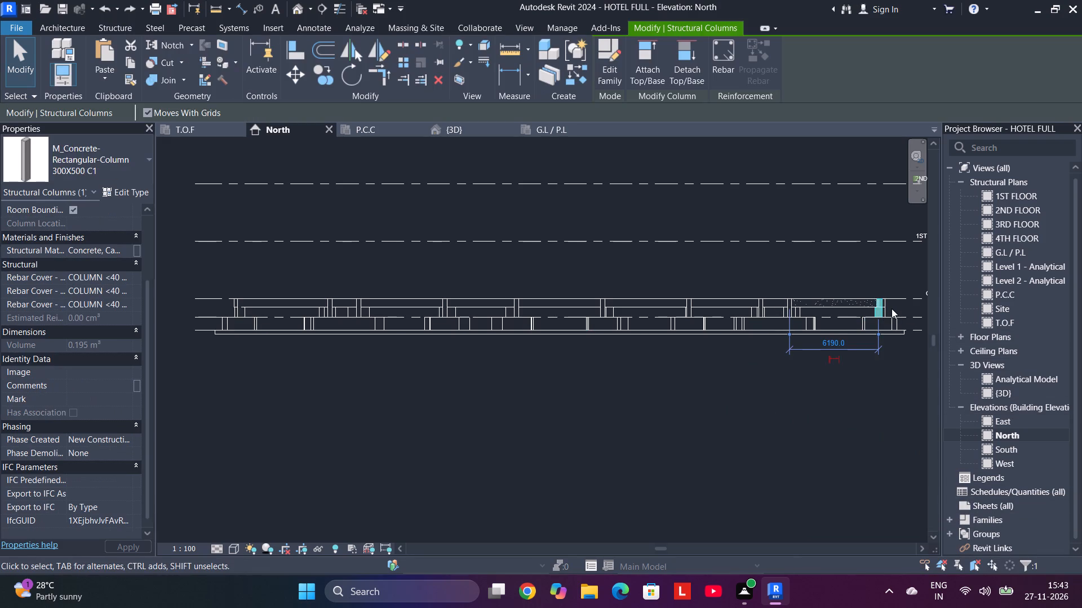
left_click(893, 309)
left_click_drag(912, 308, 192, 315)
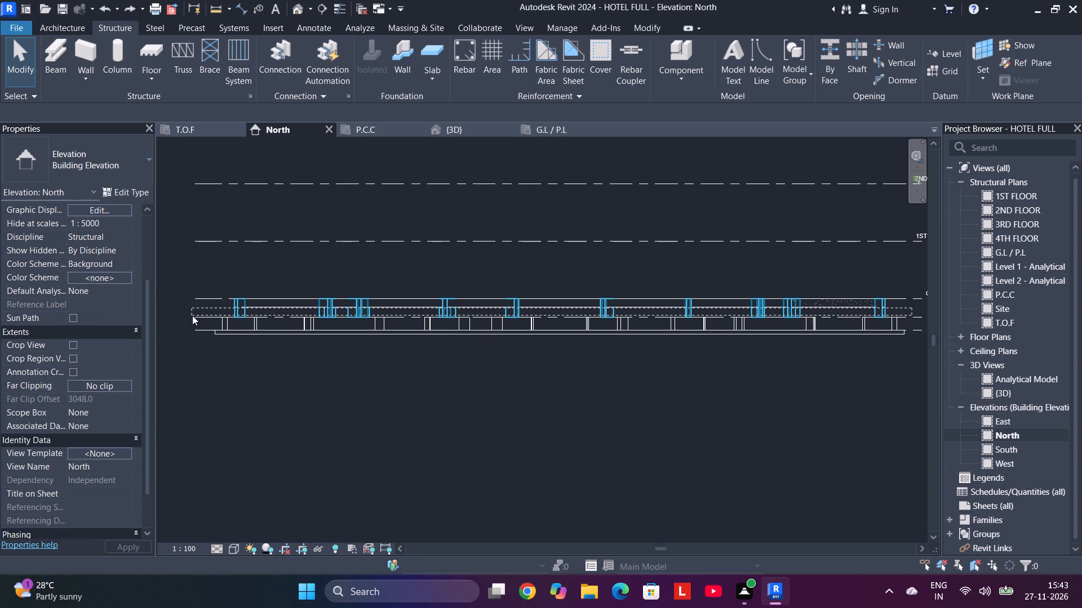
left_click_drag(192, 315, 194, 313)
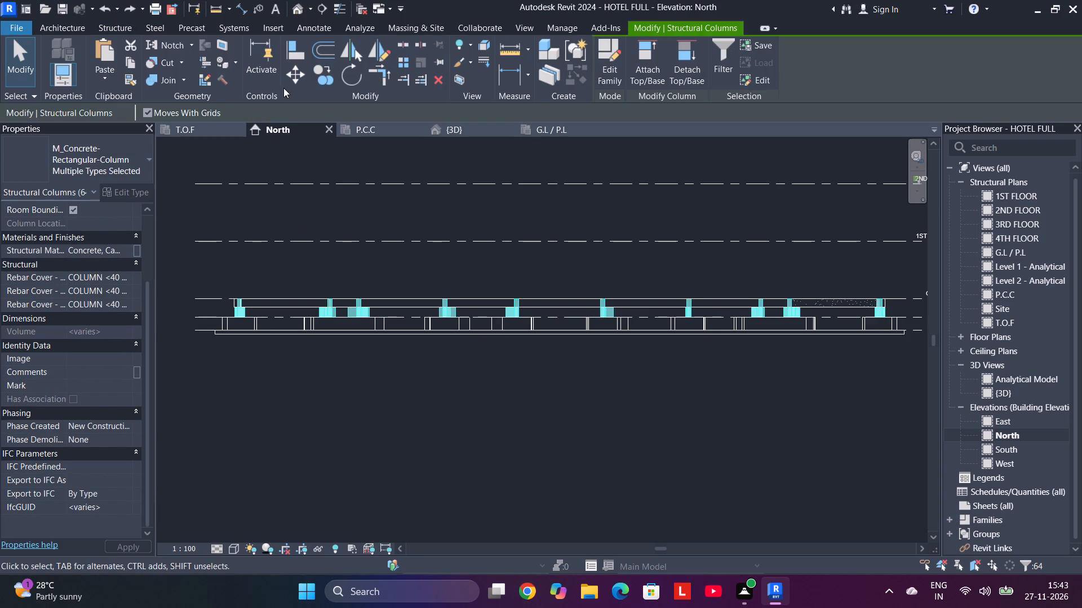
left_click(128, 67)
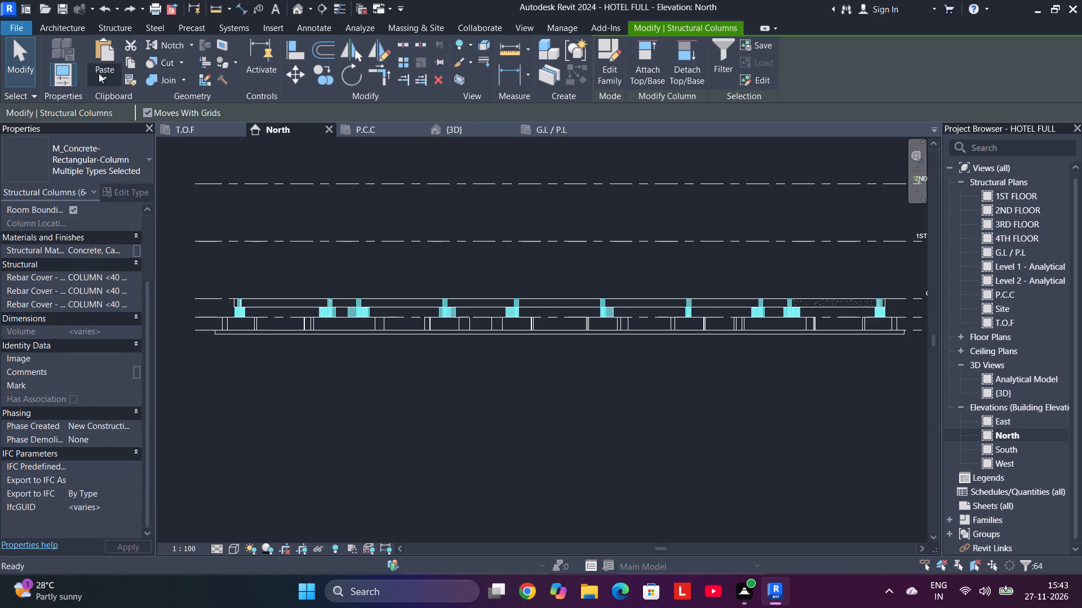
left_click(103, 73)
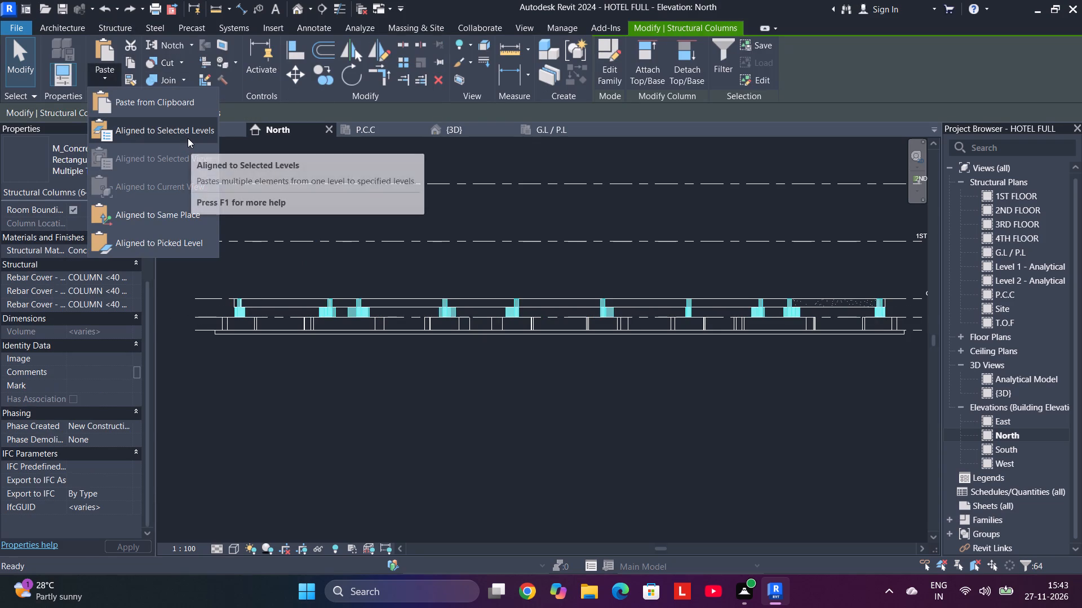
left_click(188, 138)
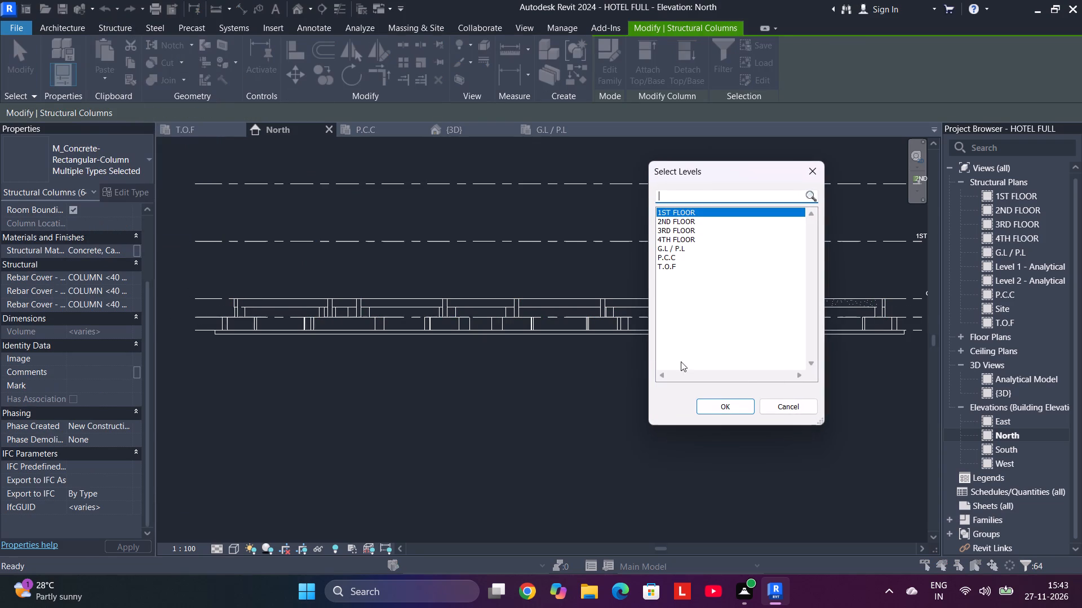
left_click(697, 210)
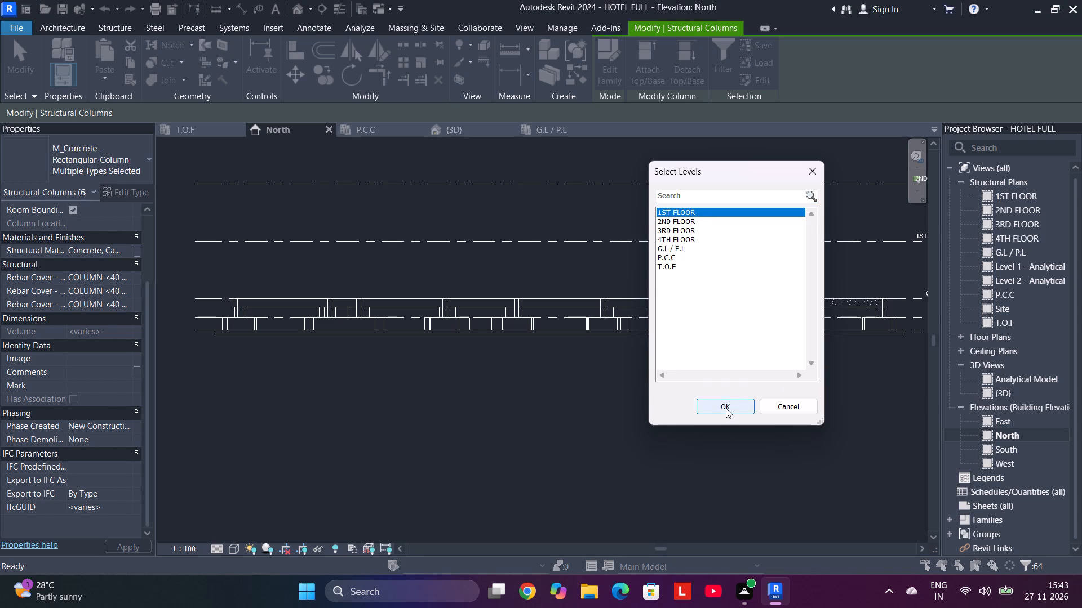
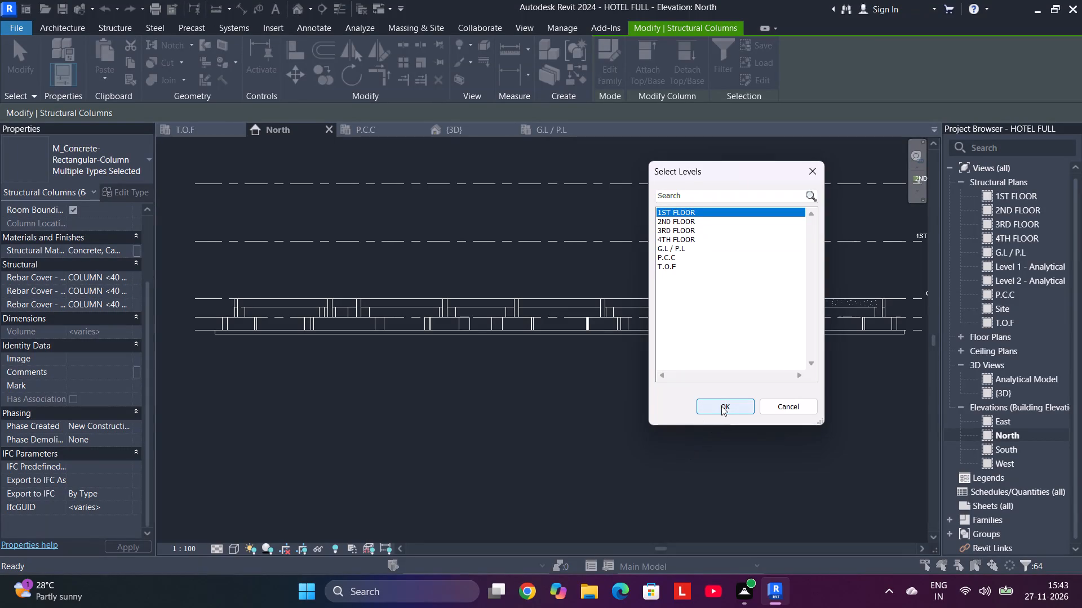
Paste the copied foundation columns aligned to the 1ST FLOOR level.
left_click(721, 405)
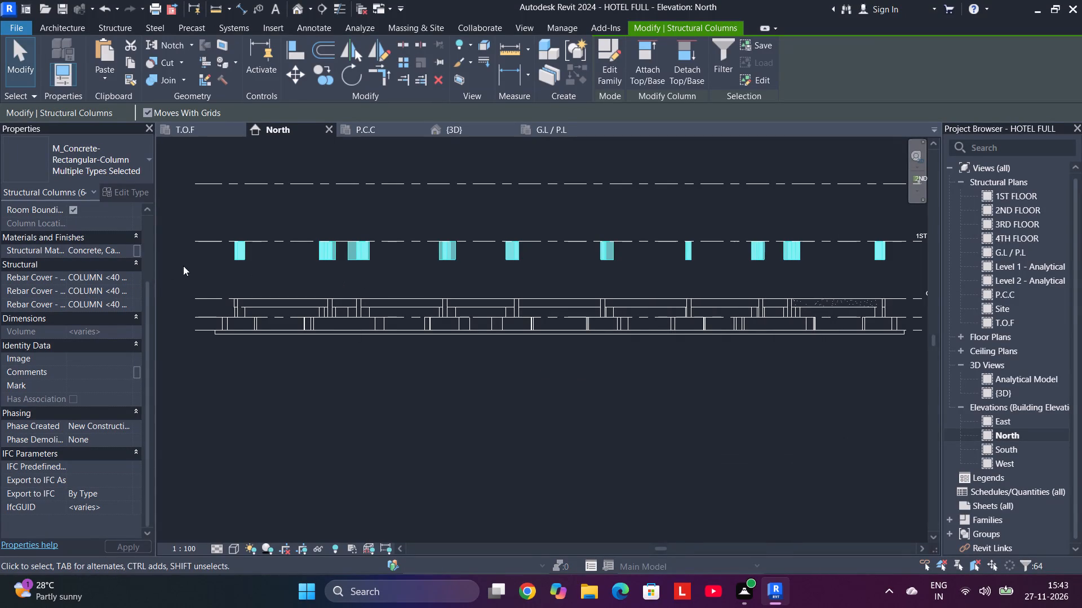
Set the base offset of the columns pasted at the 1ST FLOOR level to 4000, then clear the selection.
scroll(125, 235, "up", 2)
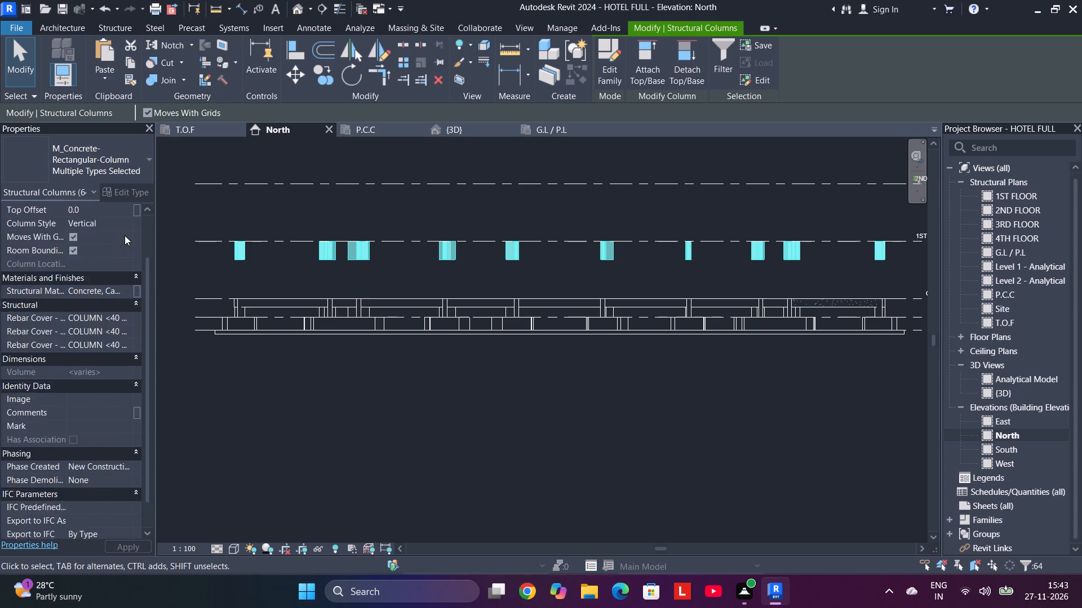
scroll(125, 235, "up", 4)
left_click(118, 235)
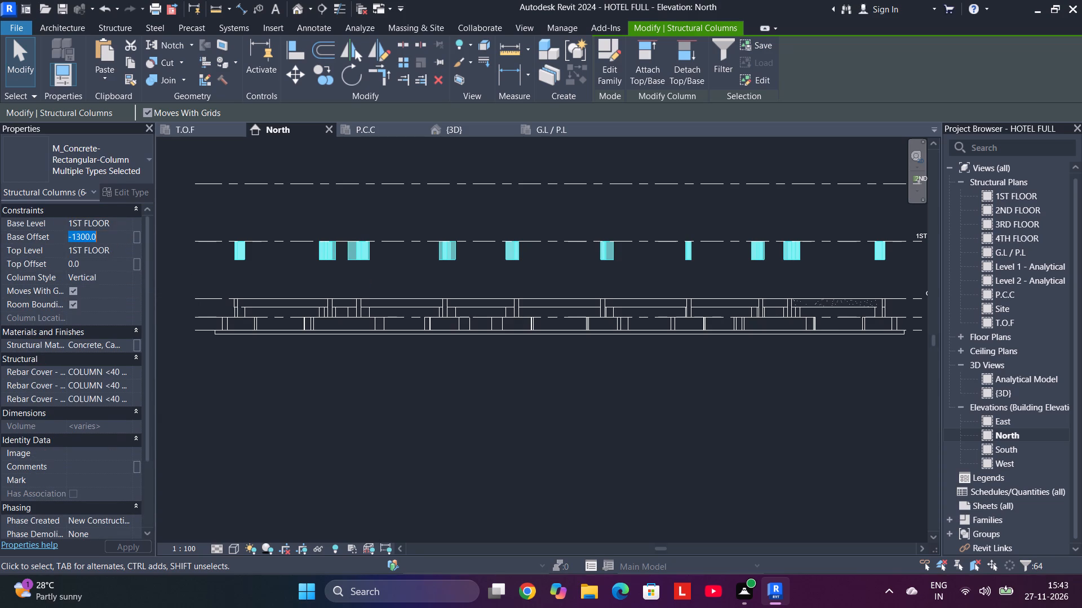
middle_click_drag(537, 302, 413, 310)
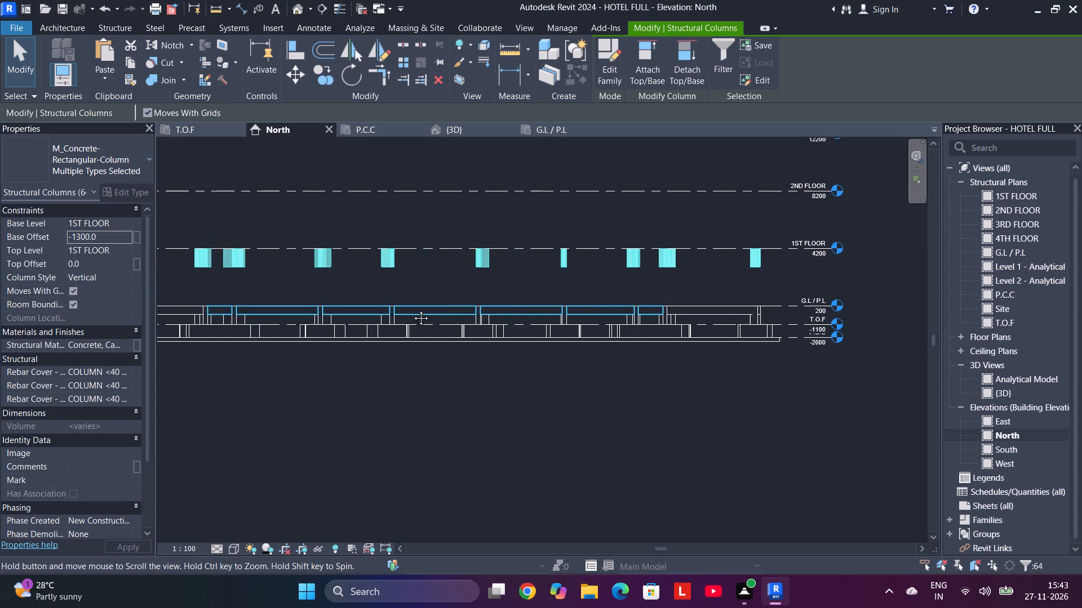
middle_click_drag(413, 310, 499, 319)
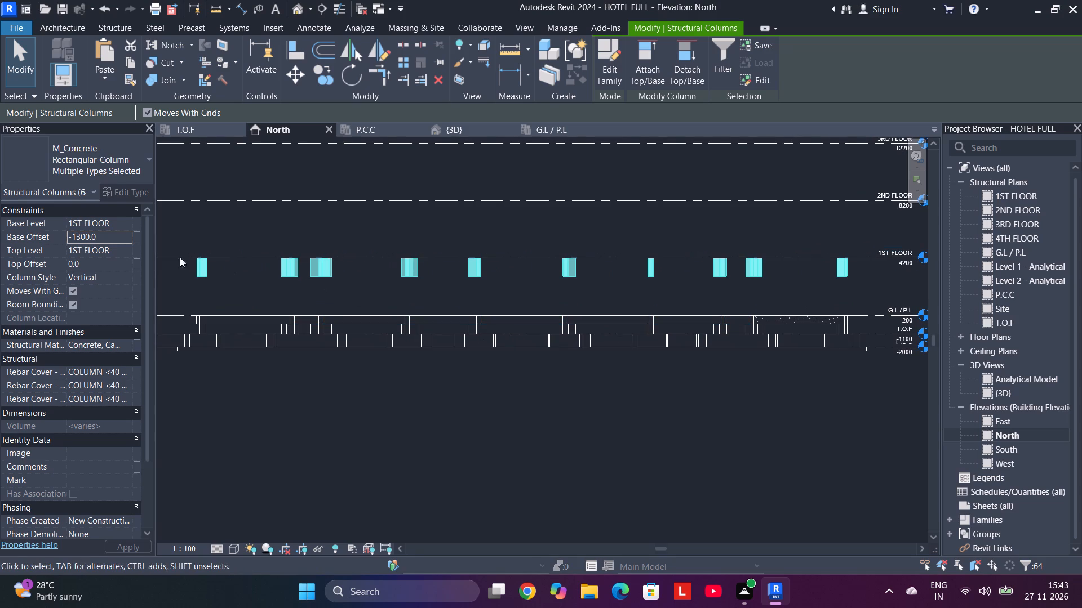
left_click(120, 237)
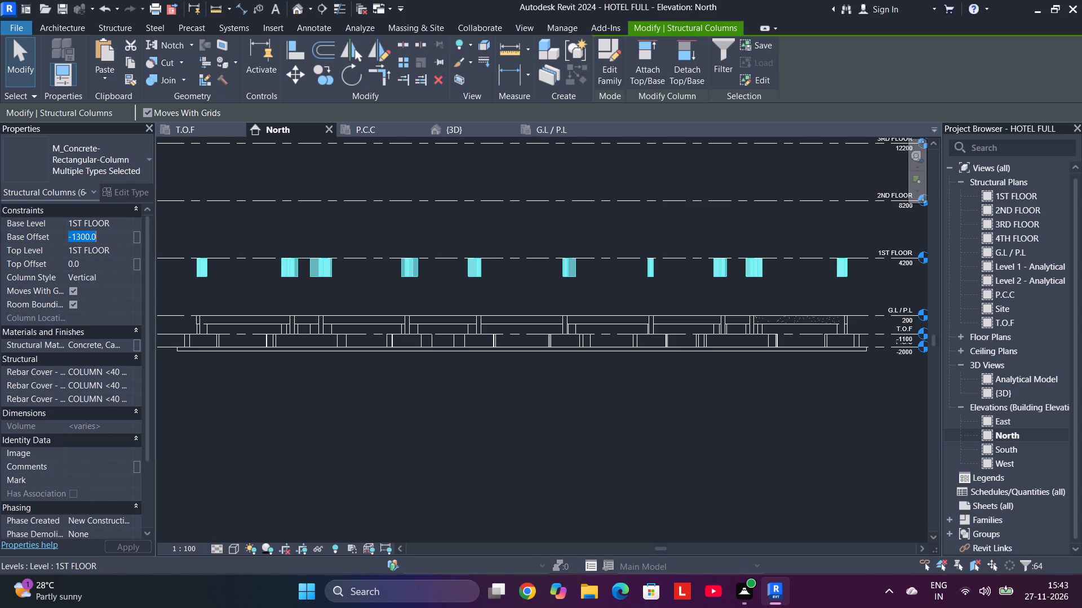
key("BackSpace")
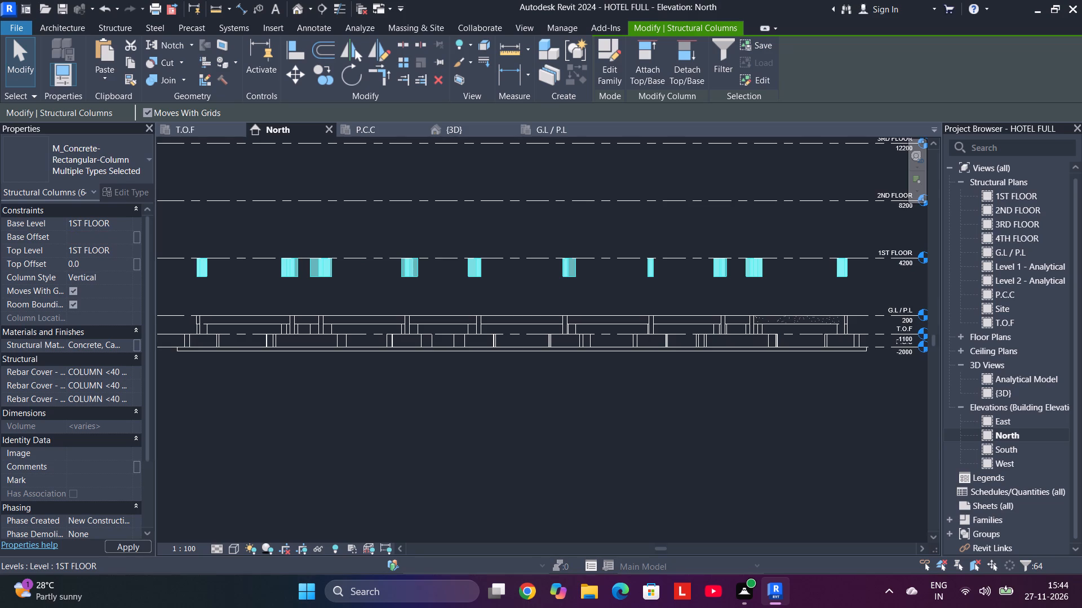
type("4000")
key("Return")
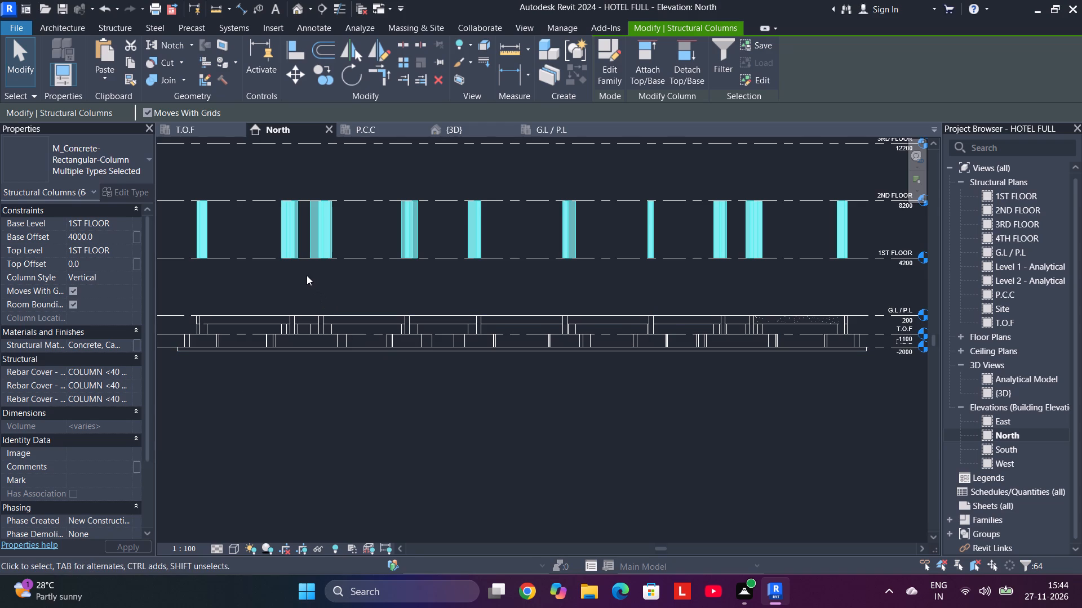
left_click(275, 276)
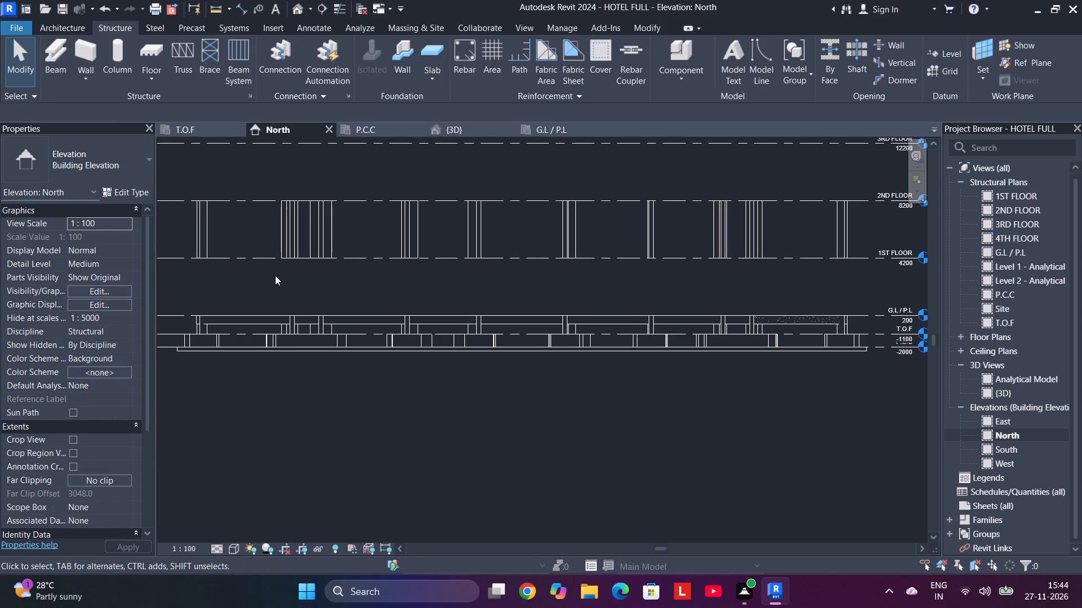
Copy all columns between 1ST FLOOR and 2ND FLOOR in the North elevation and paste them aligned to the G.L / P.L level.
left_click_drag(876, 229, 156, 218)
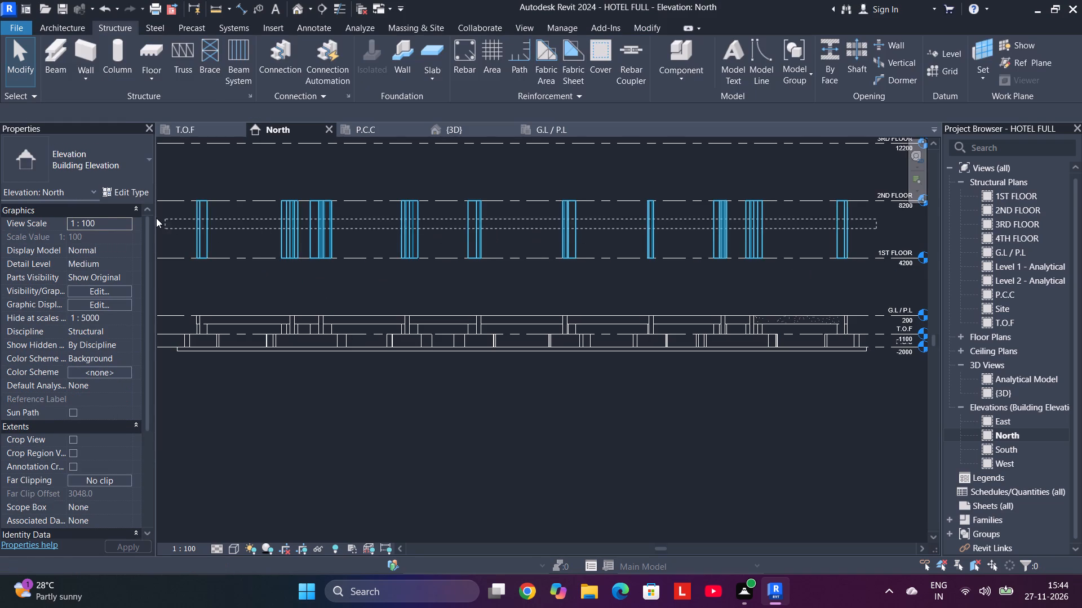
left_click_drag(156, 218, 154, 218)
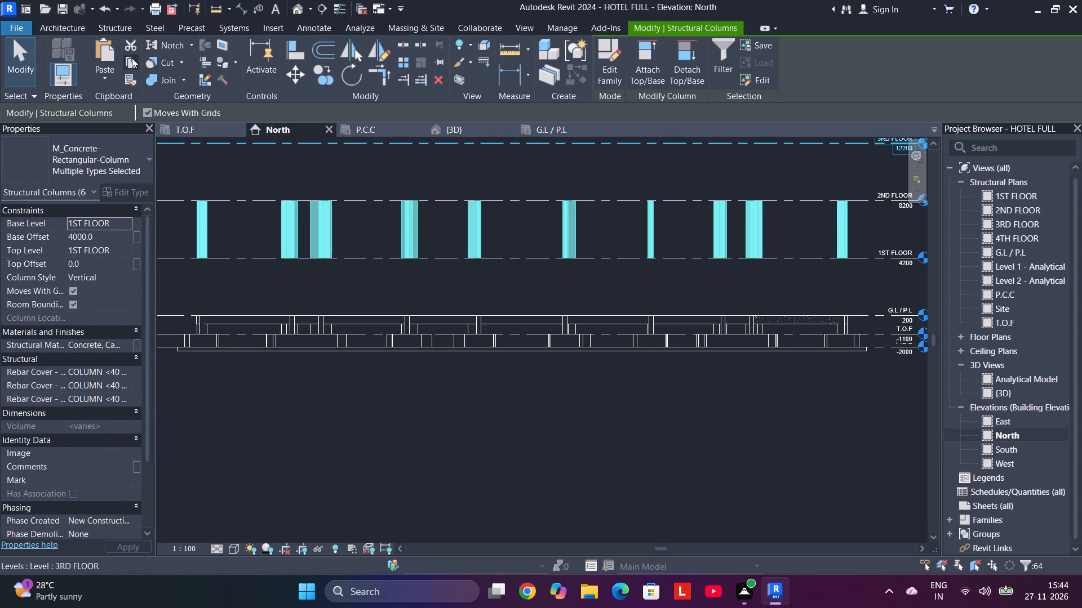
left_click(127, 60)
left_click(113, 79)
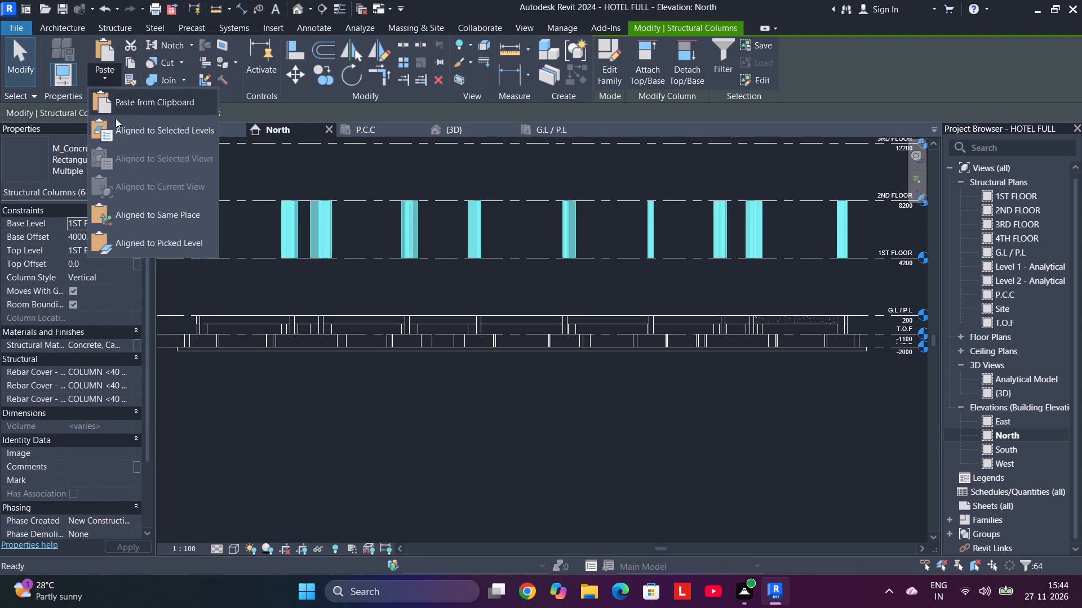
left_click(133, 140)
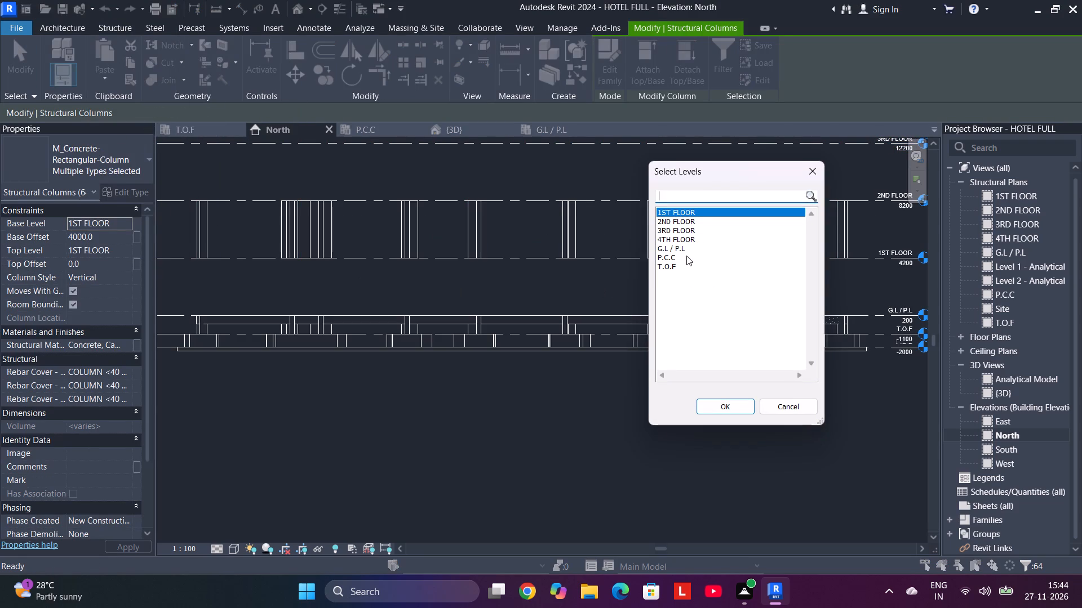
left_click(685, 250)
left_click(717, 405)
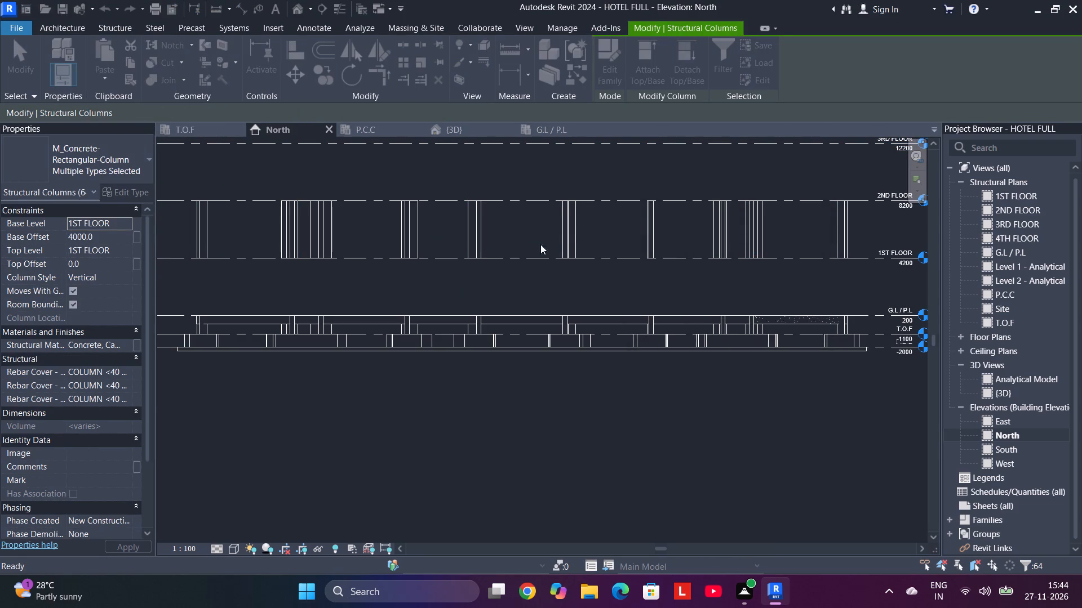
scroll(555, 186, "down", 3)
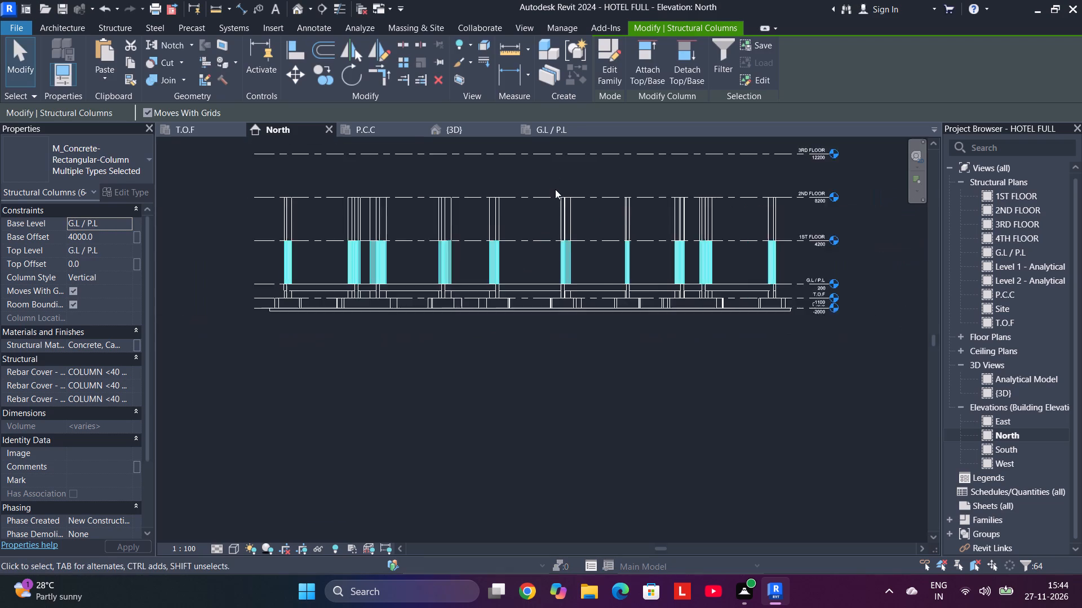
middle_click_drag(561, 176, 544, 230)
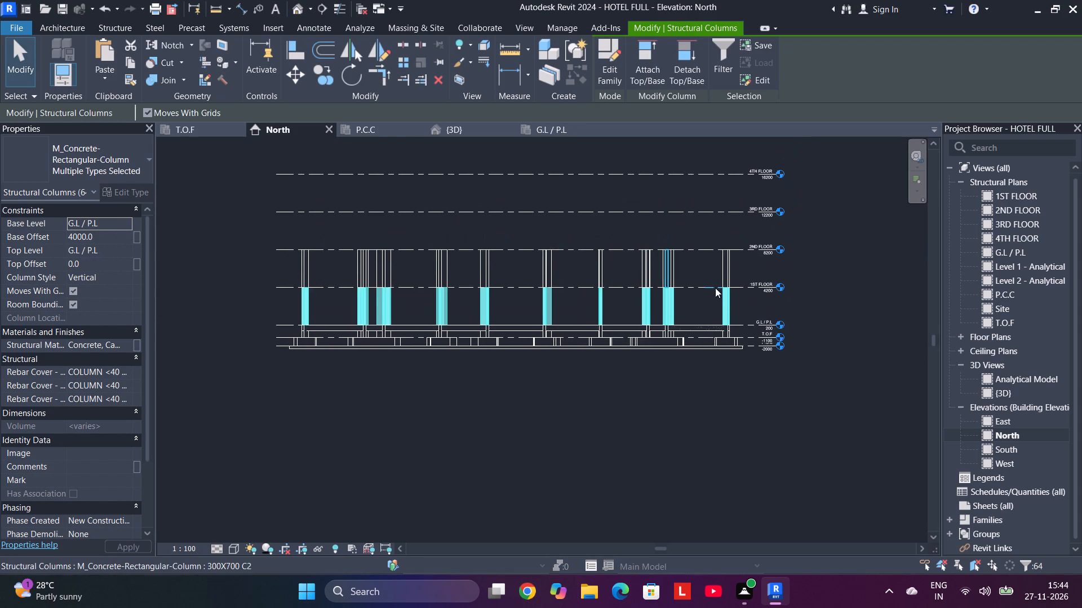
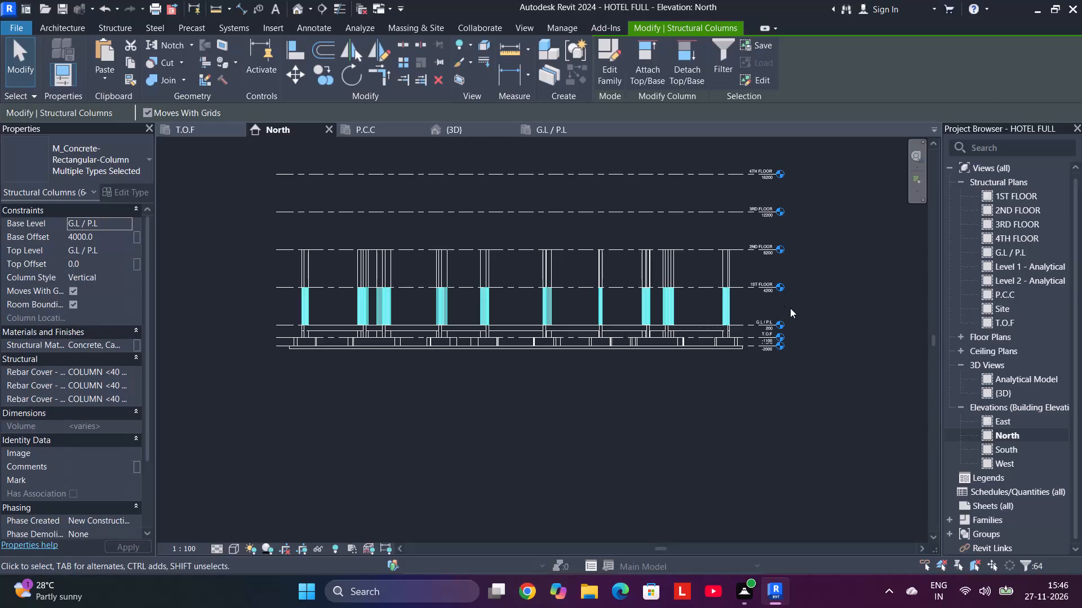
Copy all columns between 1ST FLOOR and 2ND FLOOR and paste them aligned to the 2ND, 3RD and 4TH FLOOR levels.
key("Escape")
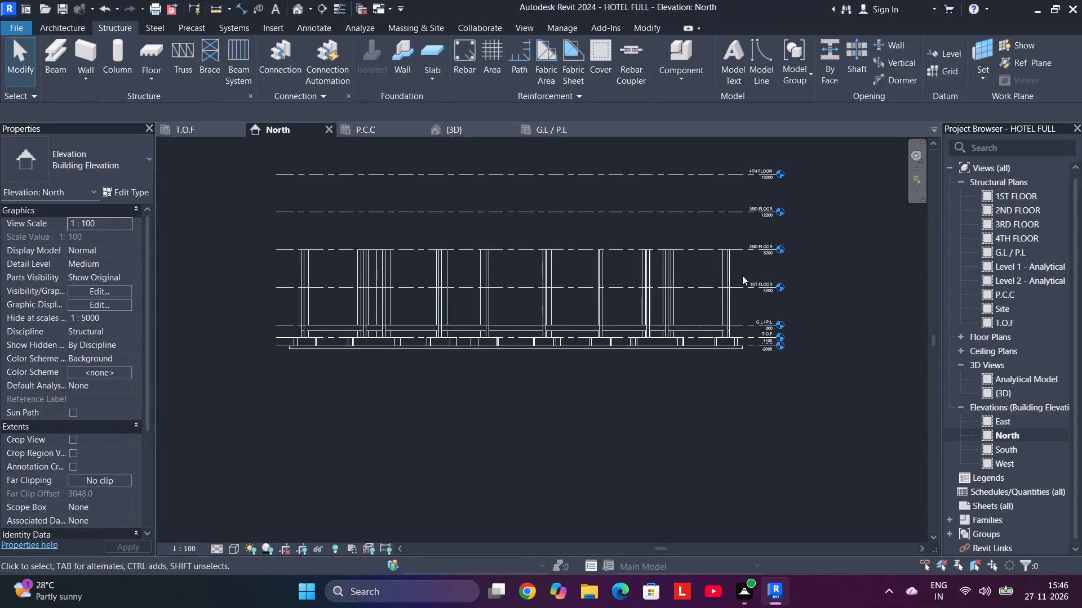
left_click_drag(748, 265, 264, 270)
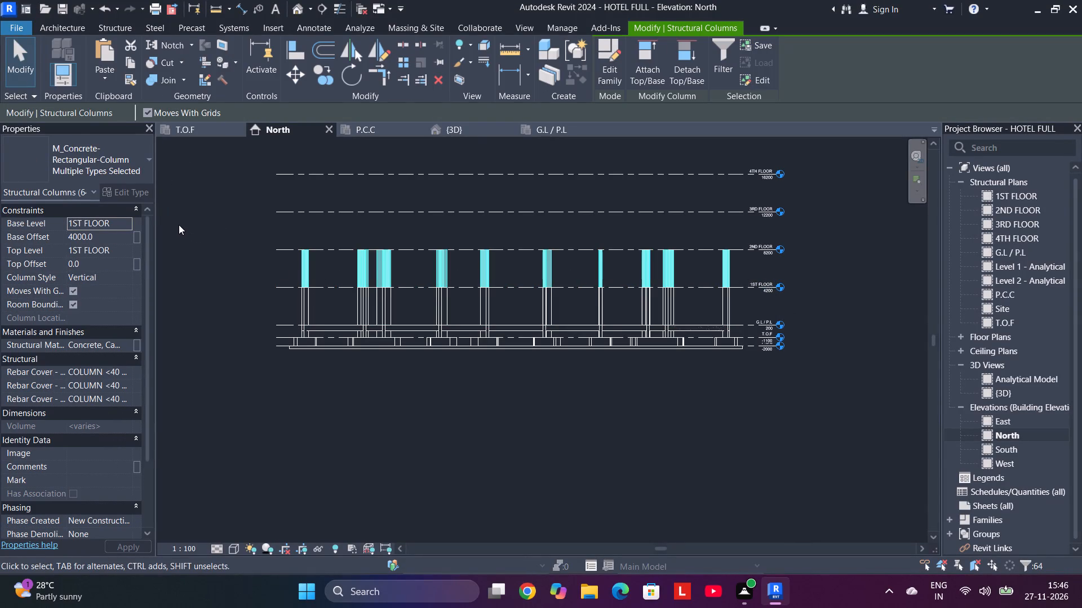
left_click(134, 66)
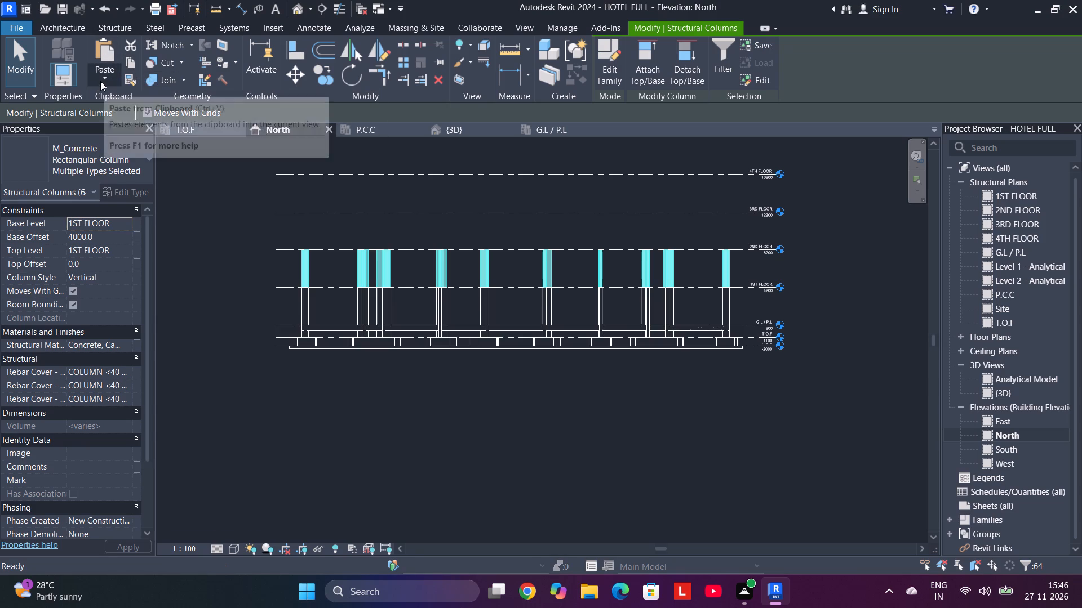
scroll(326, 193, "down", 1)
middle_click_drag(326, 194, 316, 283)
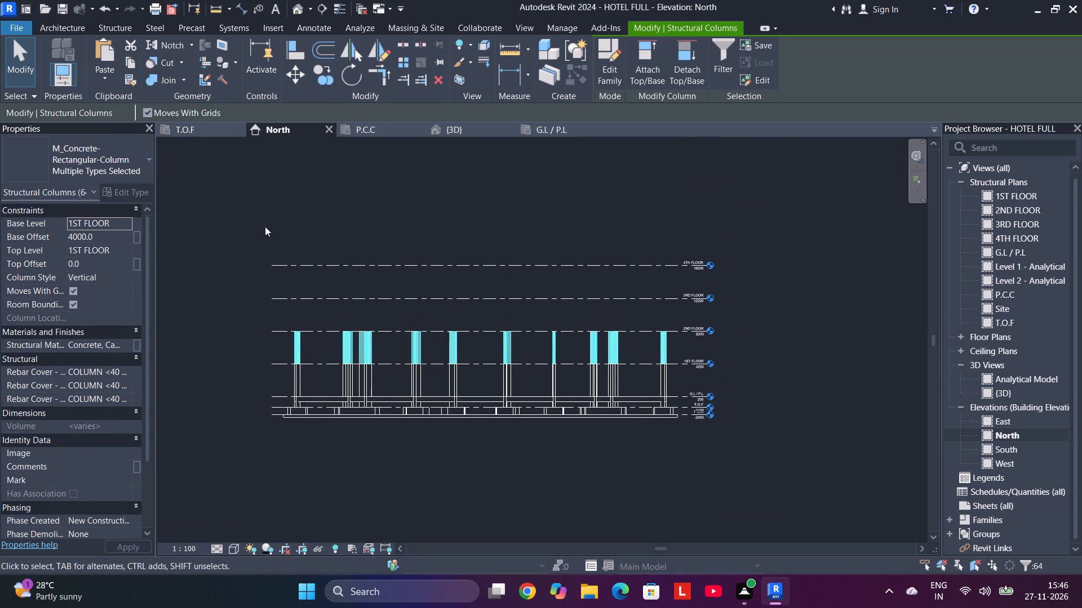
left_click(101, 81)
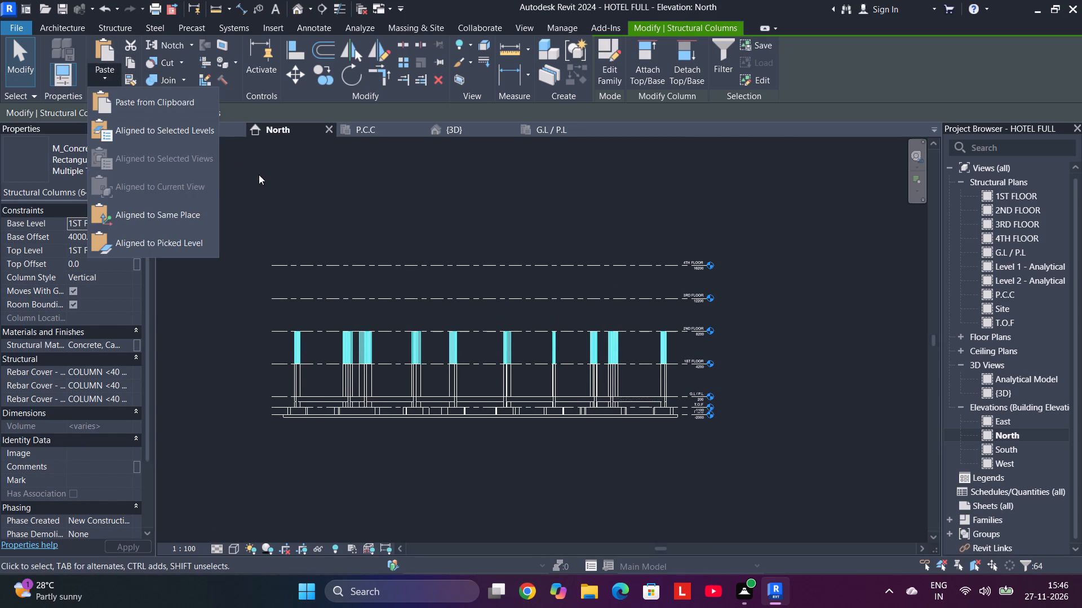
left_click(160, 137)
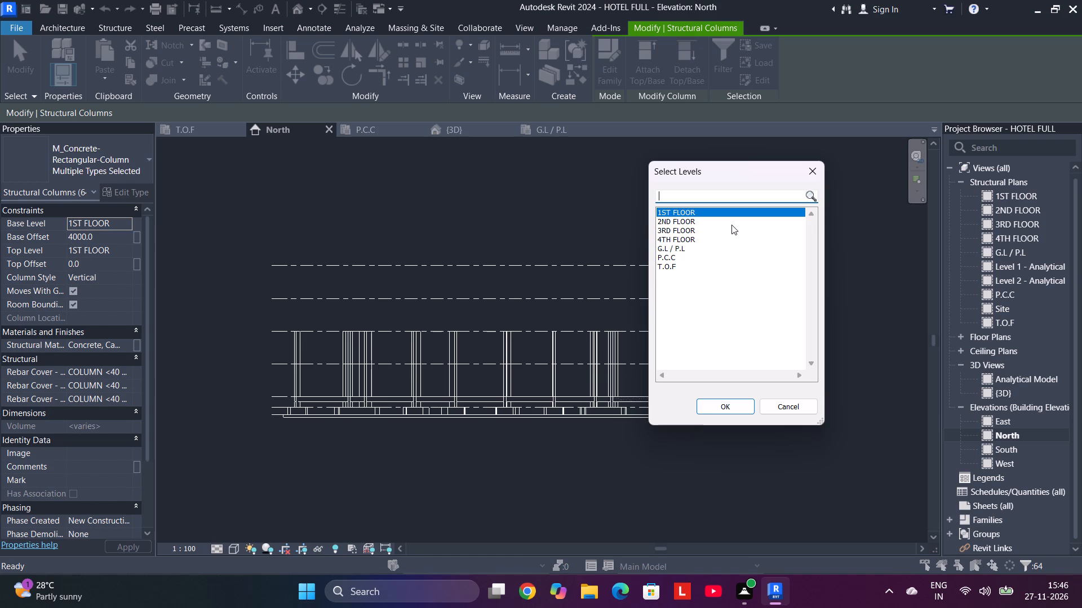
left_click(700, 220)
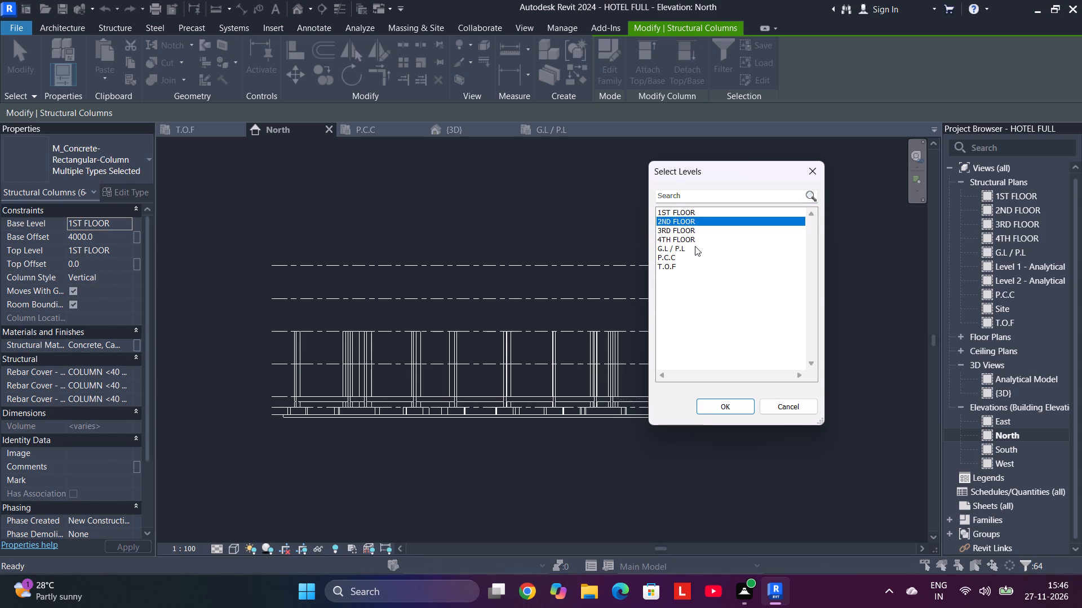
left_click(695, 240, "shift")
left_click(717, 403)
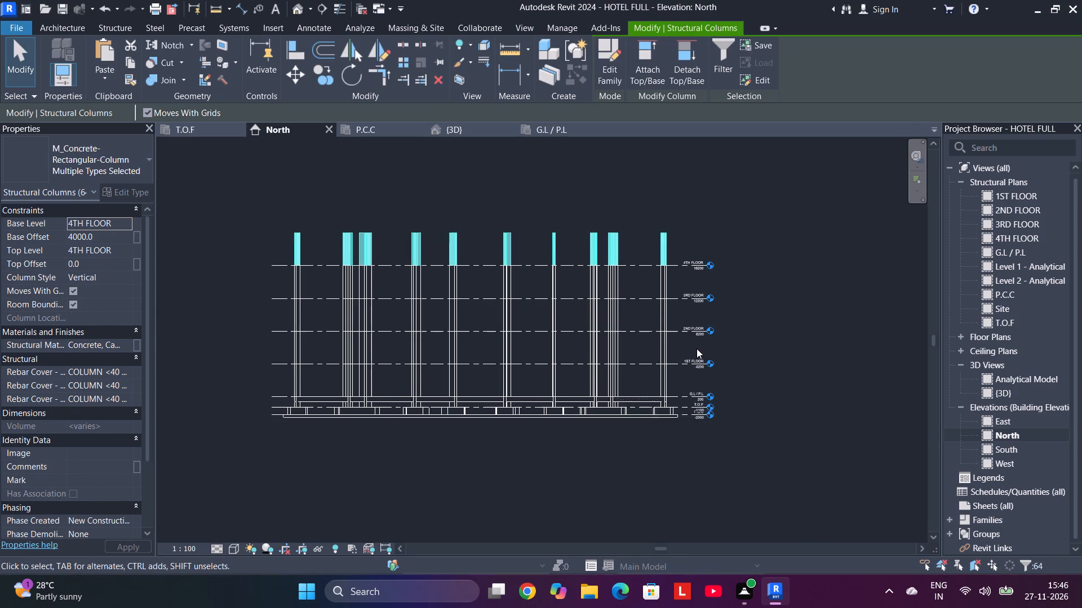
left_click(797, 251)
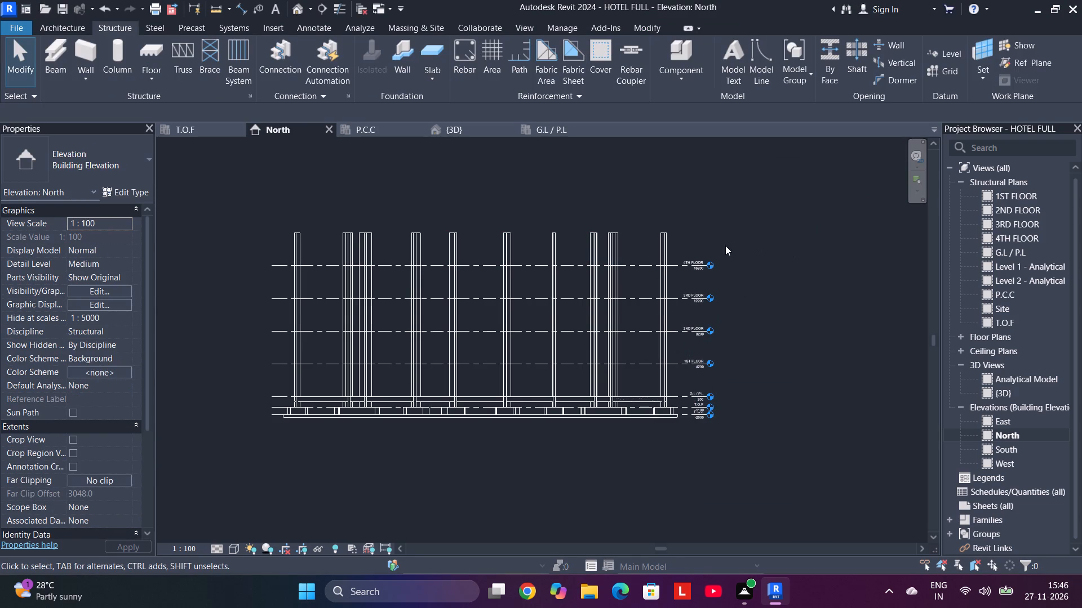
left_click_drag(738, 208, 166, 249)
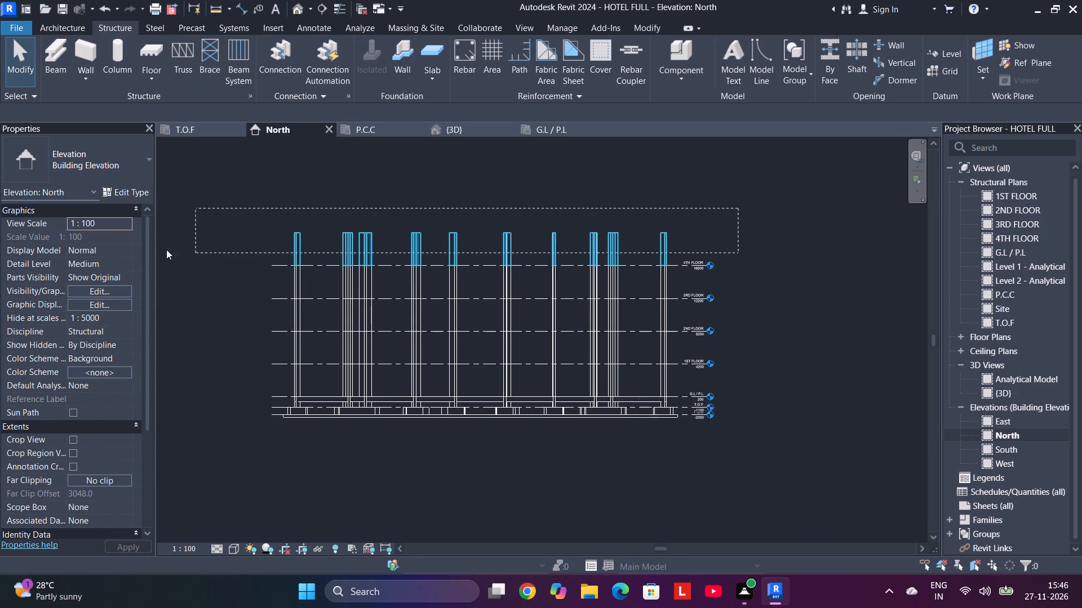
left_click_drag(166, 249, 309, 185)
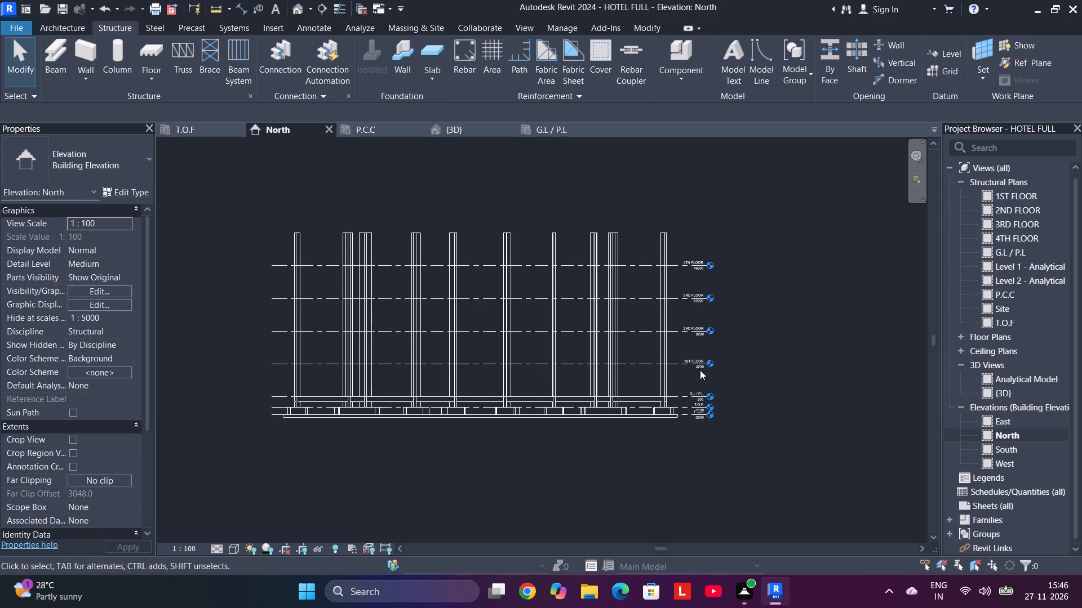
Copy all the 300 x 600mm beams at G.L / P.L and paste them aligned to the 1ST, 2ND, 3RD and 4TH FLOOR levels.
middle_click_drag(339, 376, 336, 374)
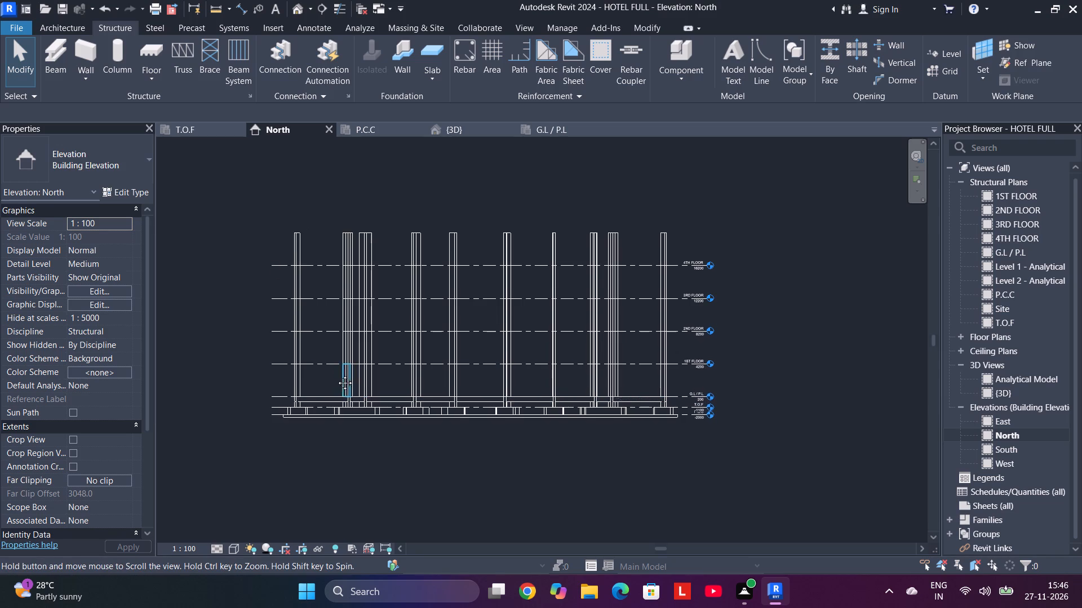
middle_click_drag(336, 374, 303, 333)
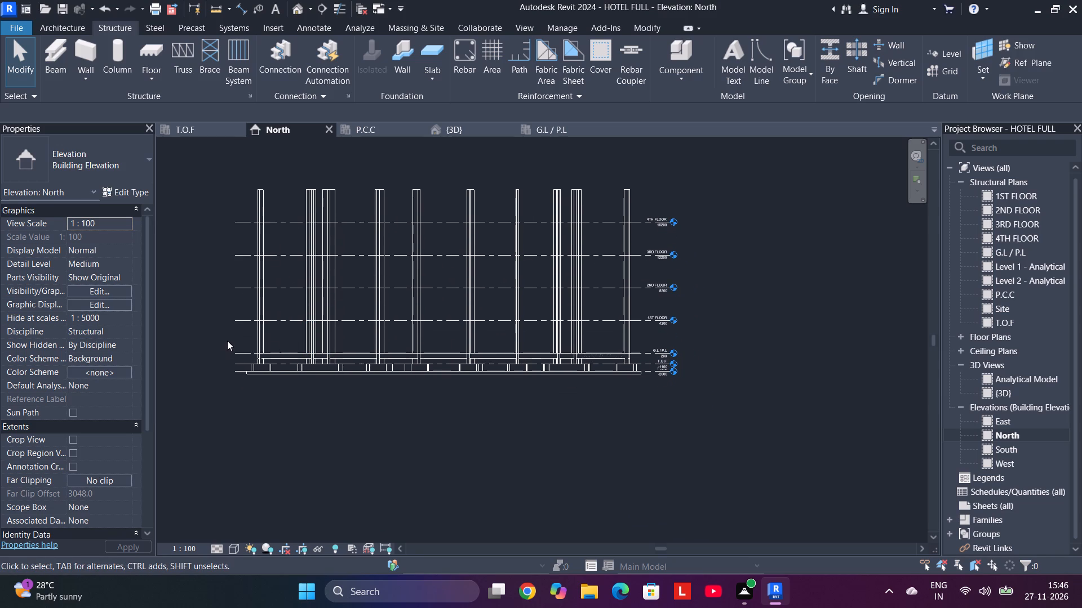
left_click_drag(230, 339, 641, 370)
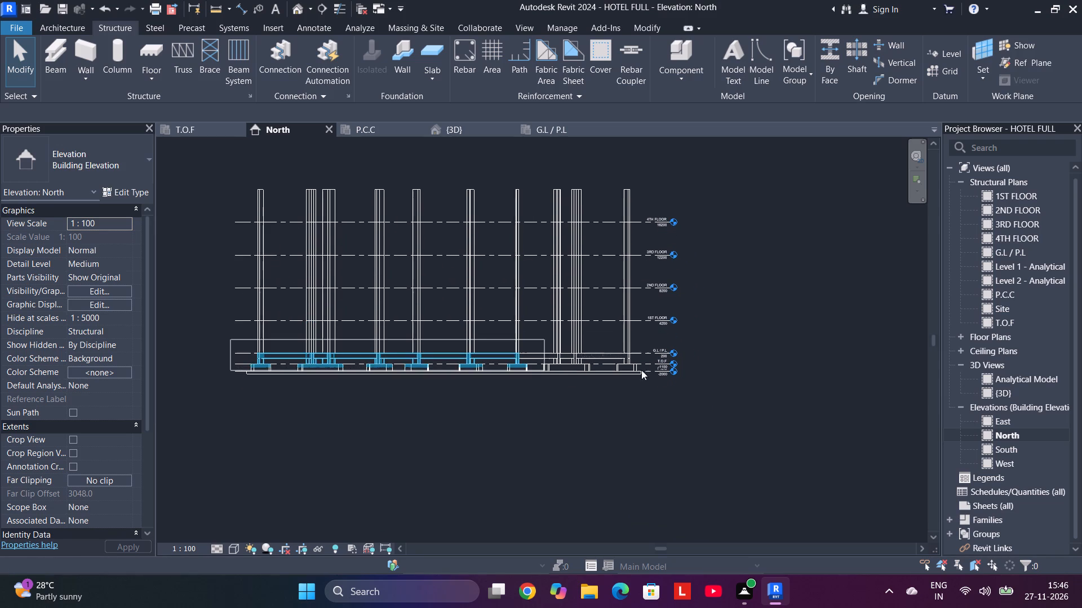
left_click_drag(641, 370, 642, 360)
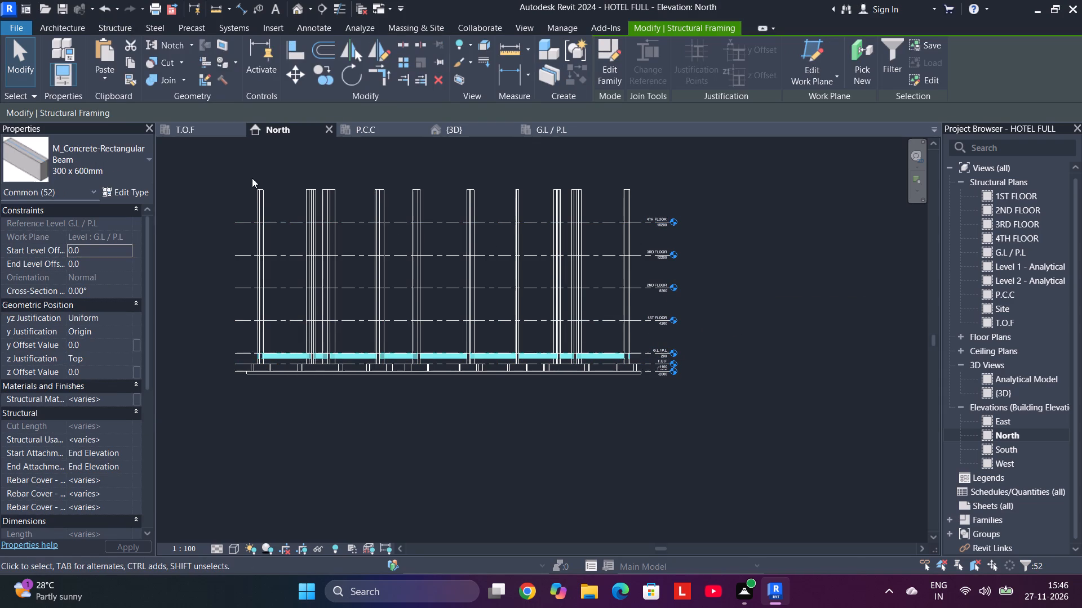
left_click(131, 67)
left_click(110, 81)
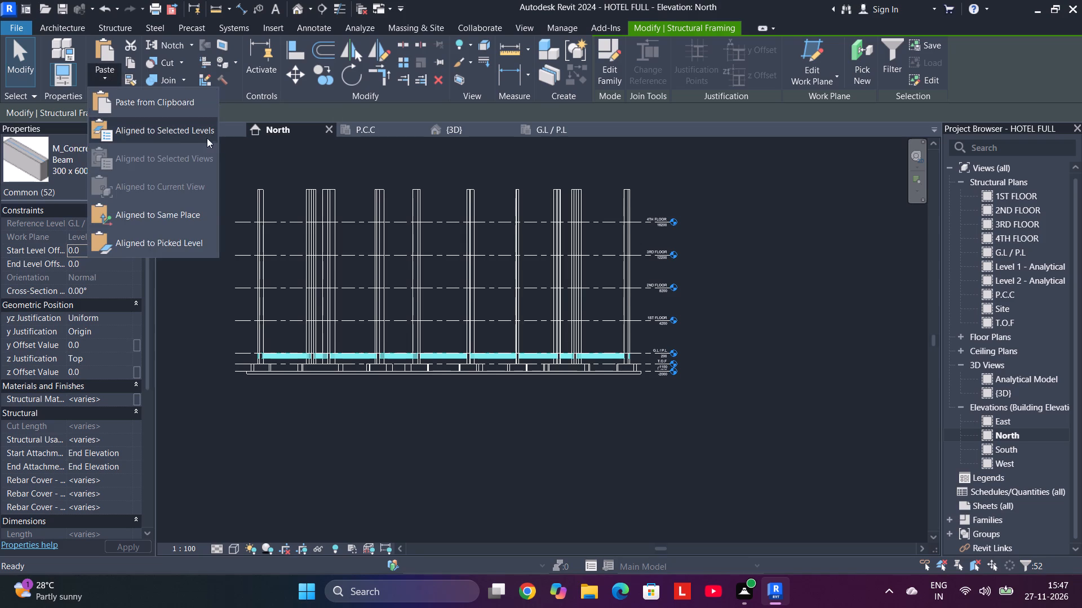
left_click(176, 134)
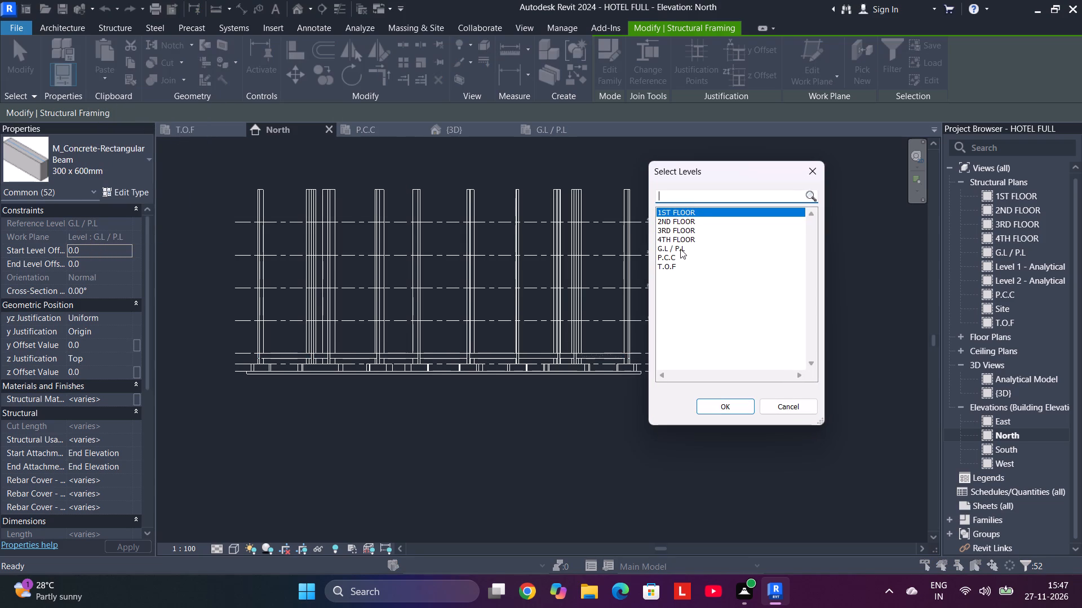
left_click(680, 249)
left_click(685, 211)
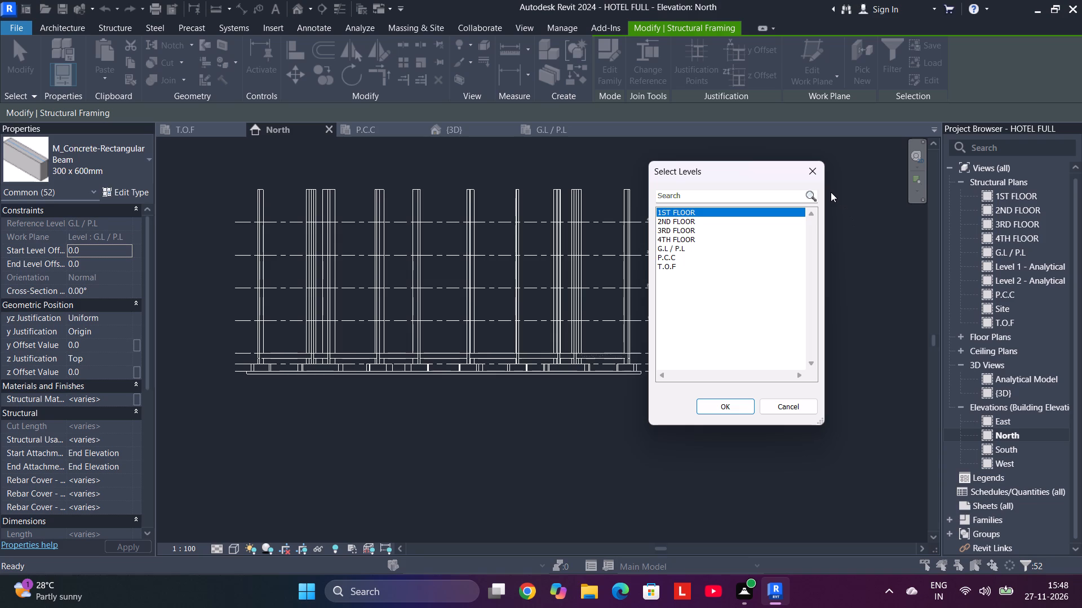
left_click(708, 242, "shift")
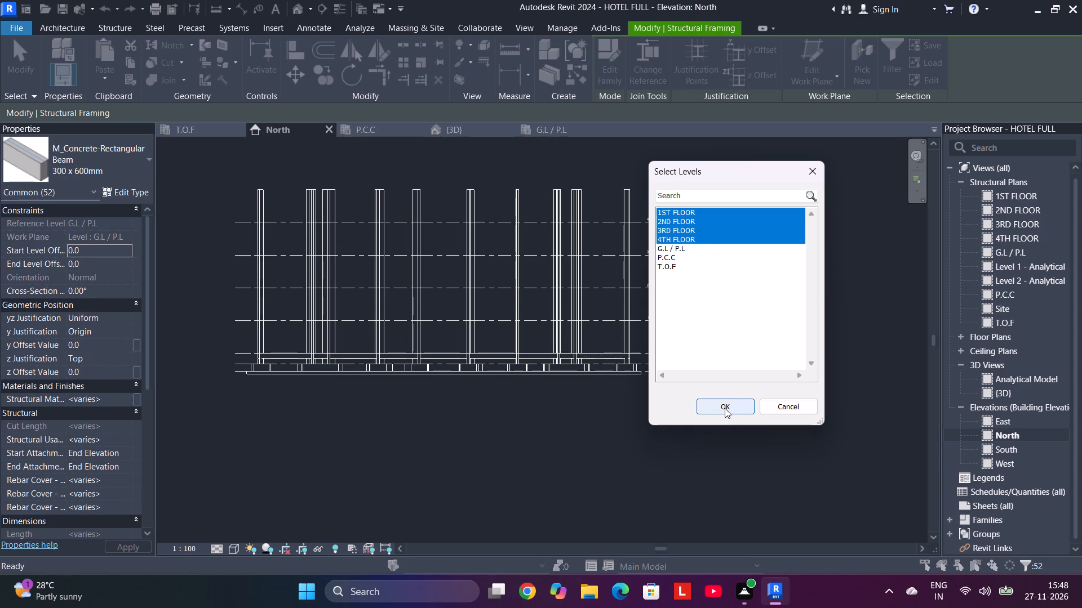
left_click(725, 408)
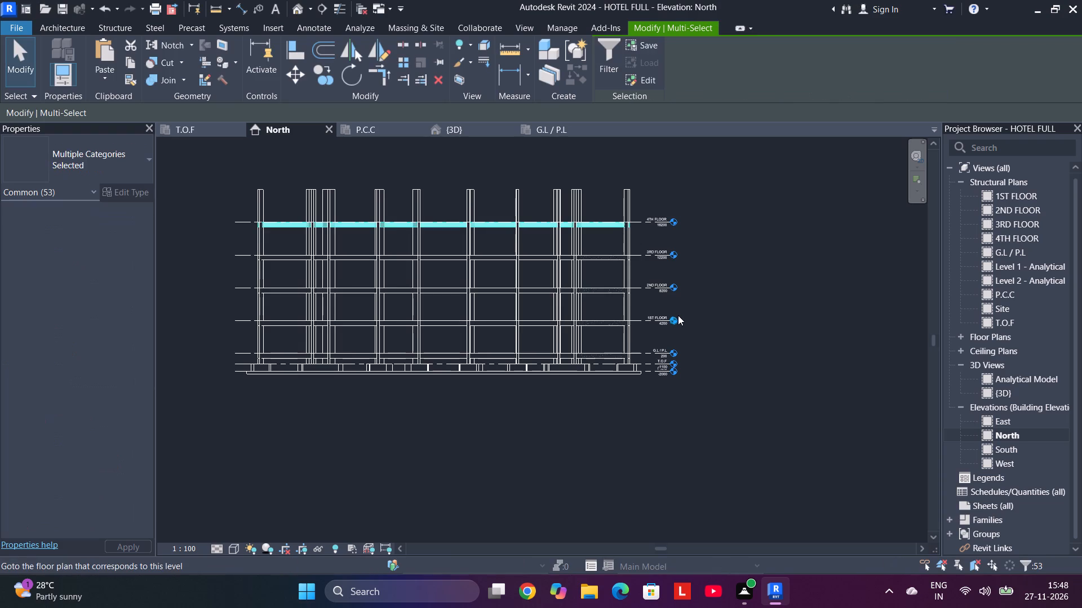
key("Escape")
key("Escape")
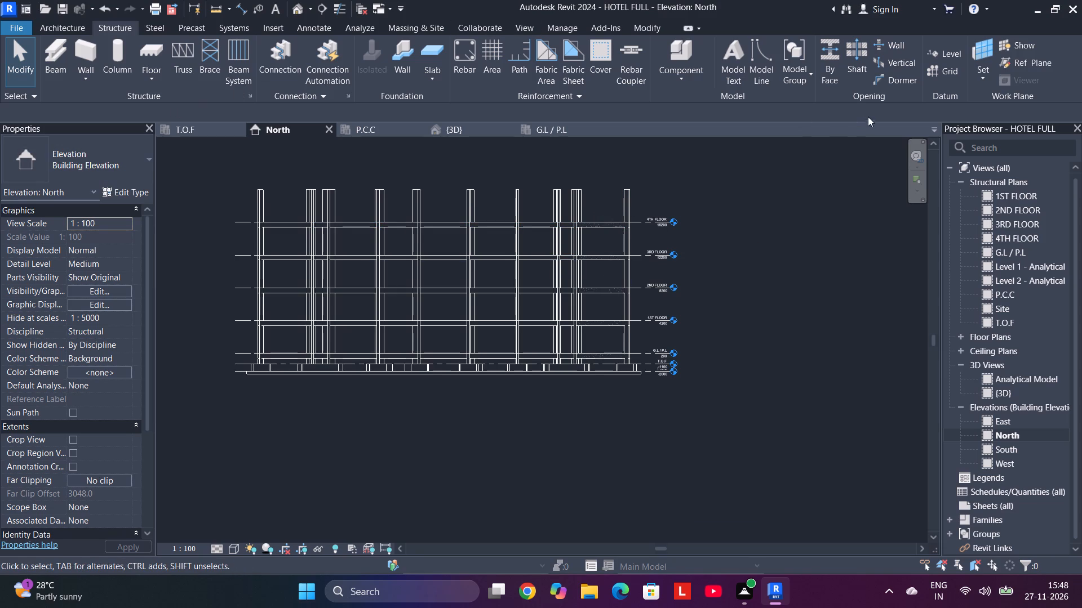
Add a level across the column tops, 4000 mm above 4TH FLOOR at elevation 20200, matching the other levels' extents.
left_click(943, 51)
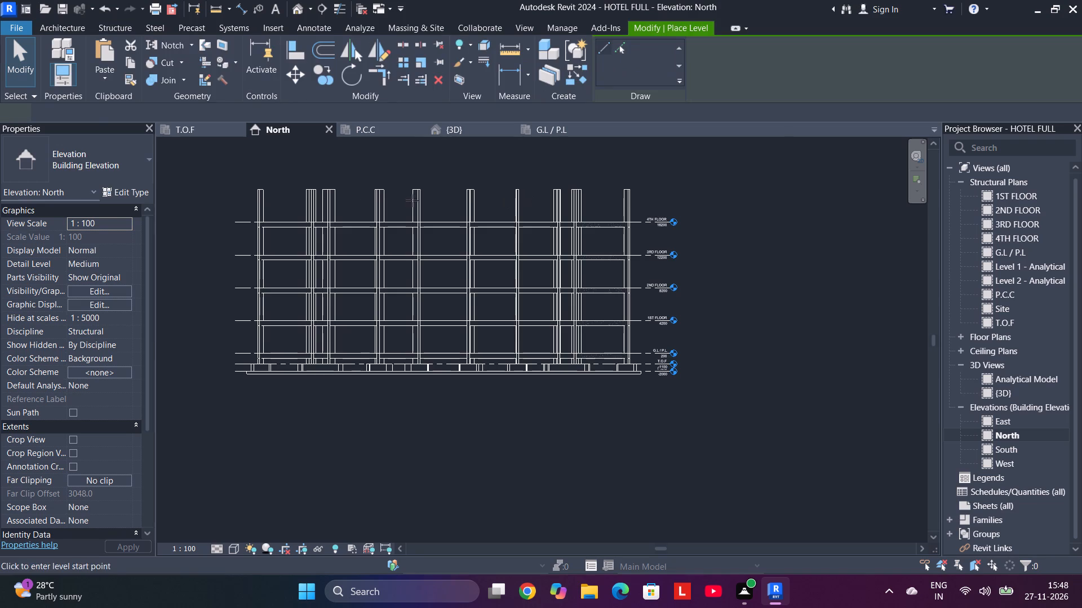
left_click(231, 187)
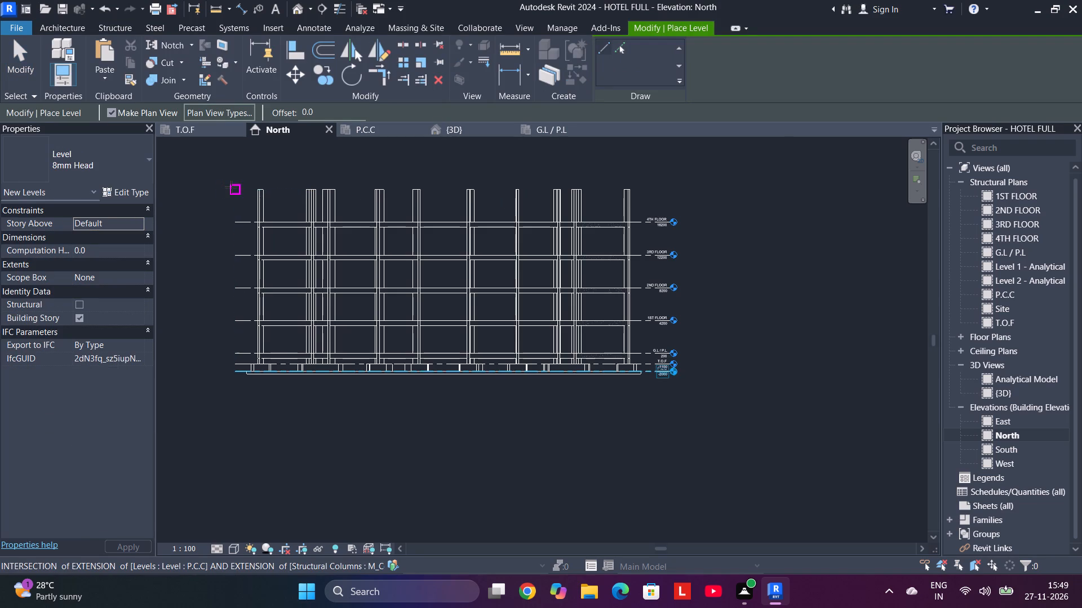
left_click(669, 175)
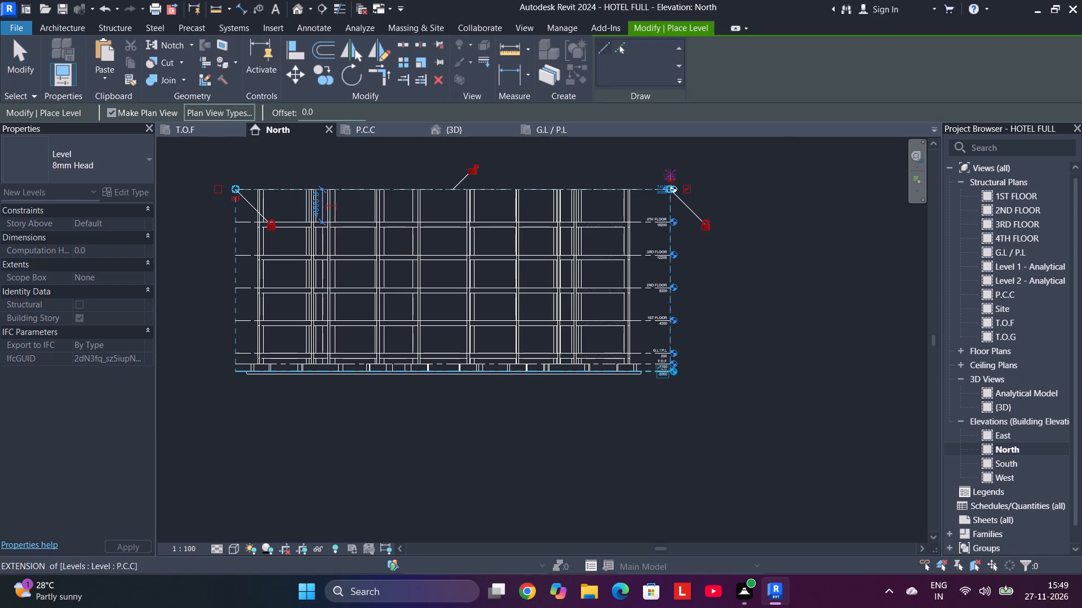
scroll(511, 175, "up", 3)
key("Escape")
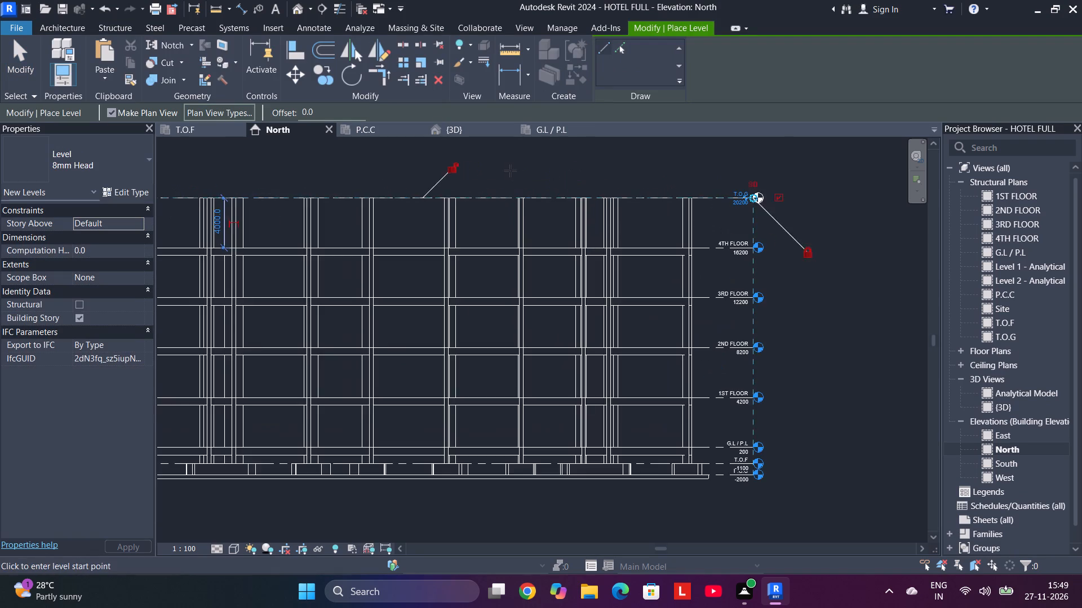
Examine the columns and beams from the foundations up to the new top level in the North elevation.
middle_click_drag(387, 182, 656, 186)
middle_click_drag(528, 182, 467, 184)
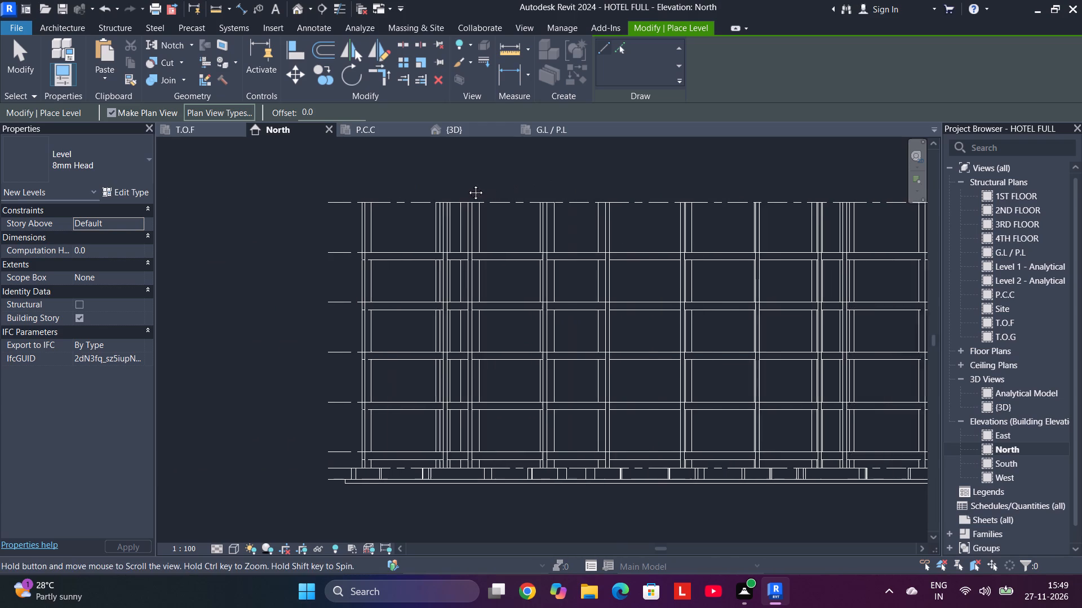
middle_click_drag(467, 184, 465, 184)
scroll(398, 189, "up", 2)
middle_click_drag(398, 189, 319, 205)
middle_click_drag(315, 207, 270, 213)
middle_click(270, 213)
middle_click(270, 213)
scroll(277, 201, "down", 2)
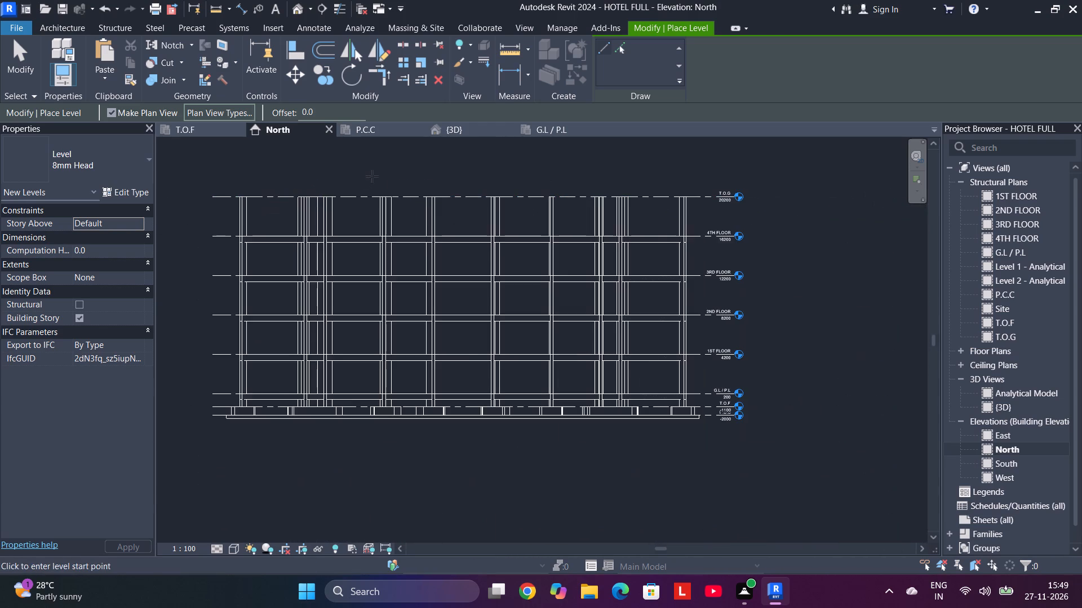
middle_click_drag(372, 176, 438, 175)
scroll(405, 175, "up", 1)
middle_click_drag(405, 175, 362, 195)
scroll(362, 195, "up", 1)
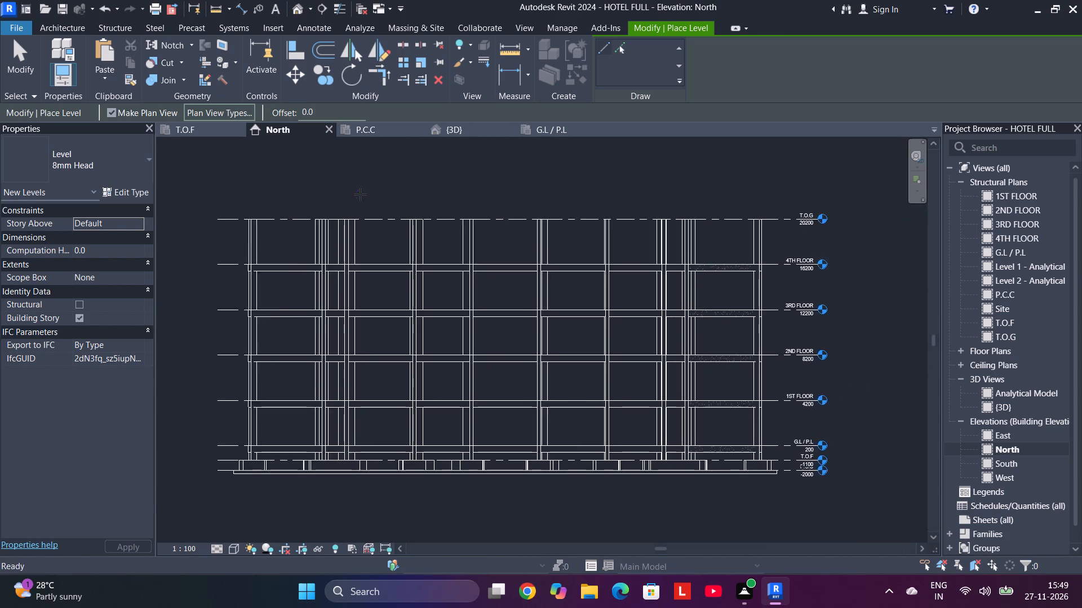
scroll(360, 191, "up", 1)
middle_click_drag(360, 191, 338, 190)
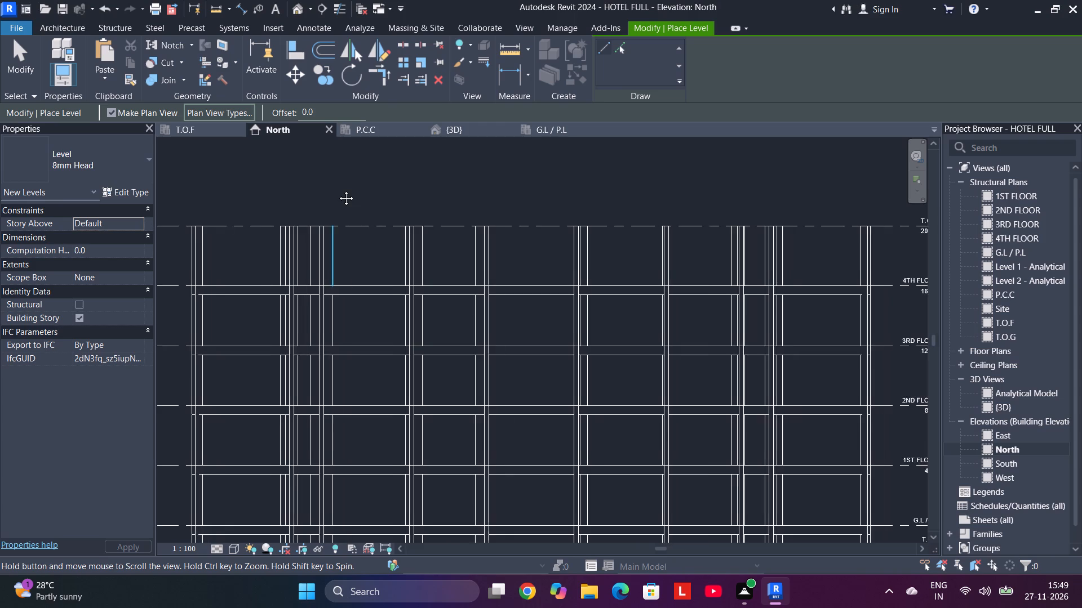
middle_click_drag(338, 190, 359, 185)
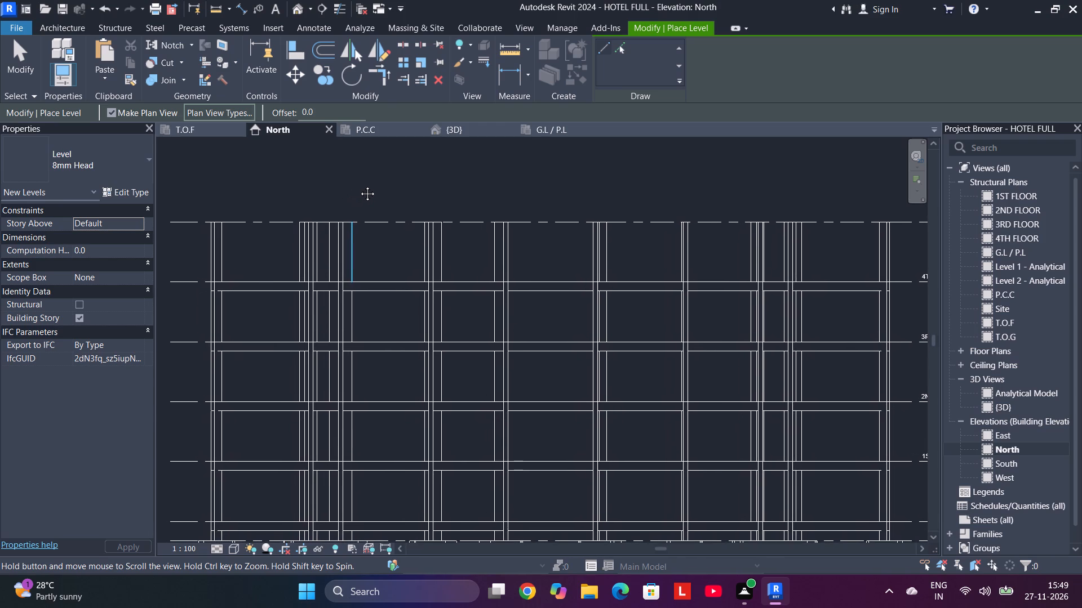
middle_click_drag(359, 185, 352, 185)
scroll(352, 185, "up", 1)
scroll(352, 185, "down", 1)
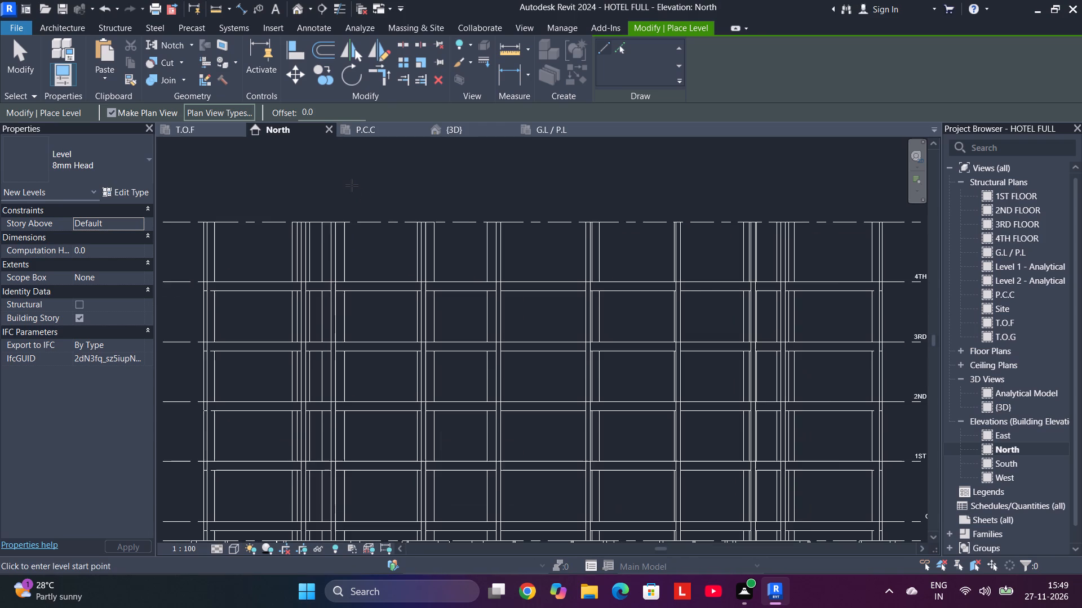
key("Escape")
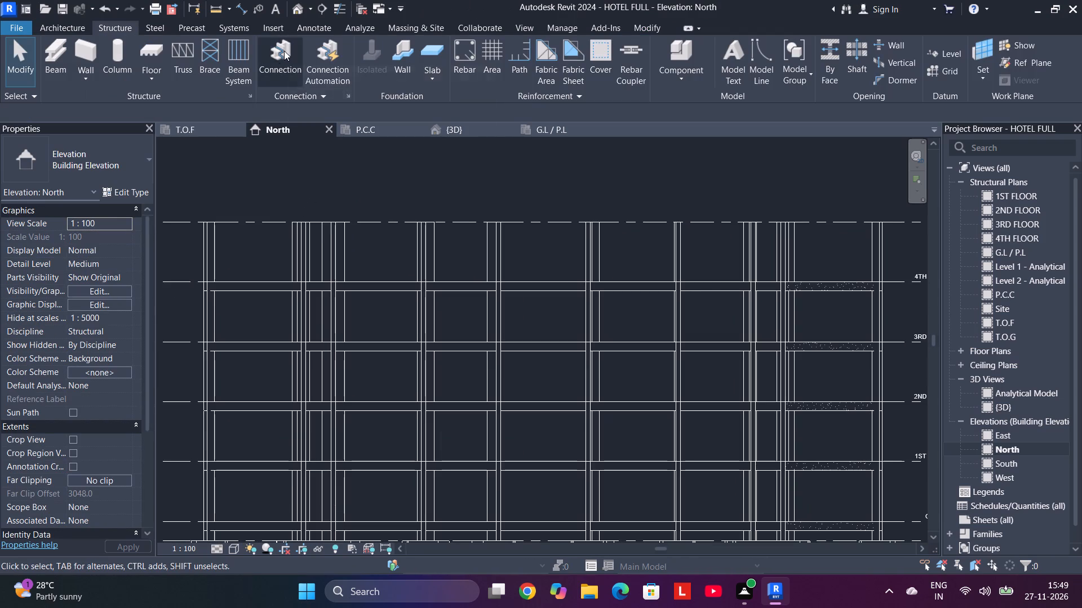
scroll(380, 202, "down", 1)
middle_click_drag(379, 200, 371, 201)
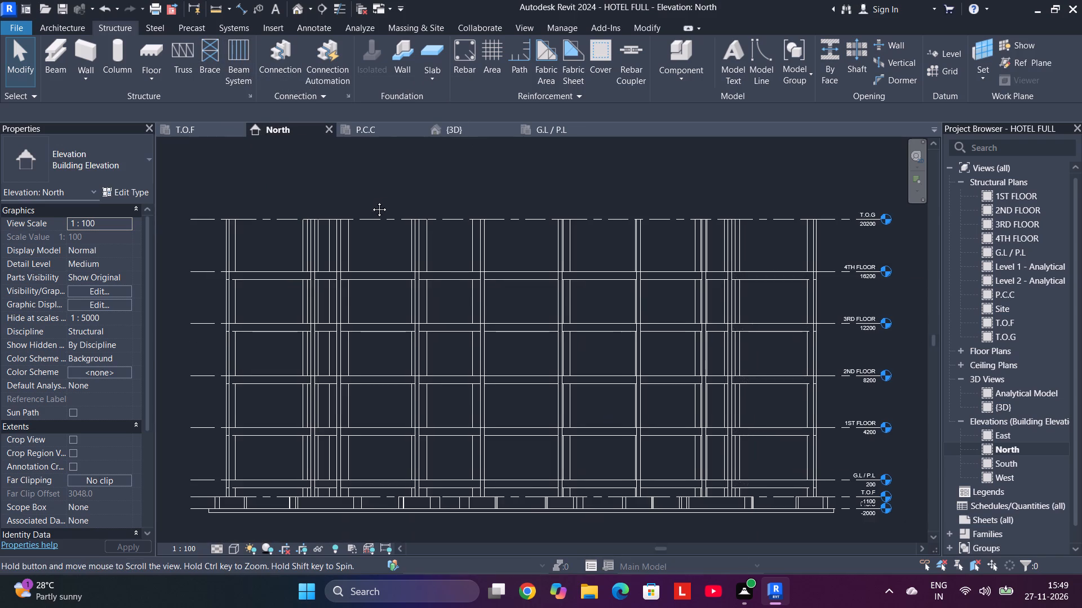
middle_click_drag(371, 201, 340, 187)
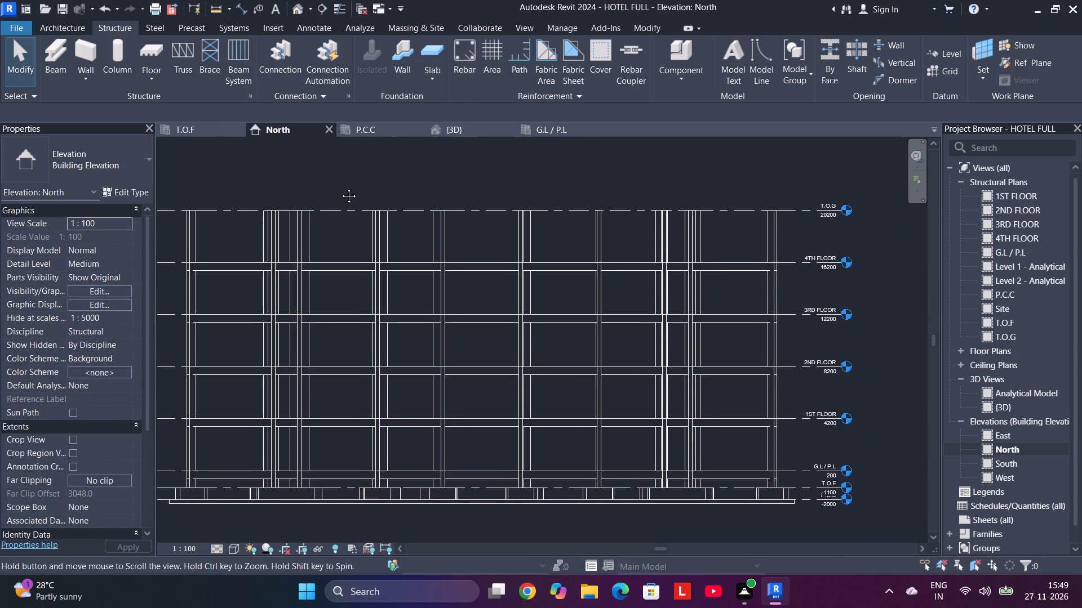
middle_click_drag(340, 187, 375, 194)
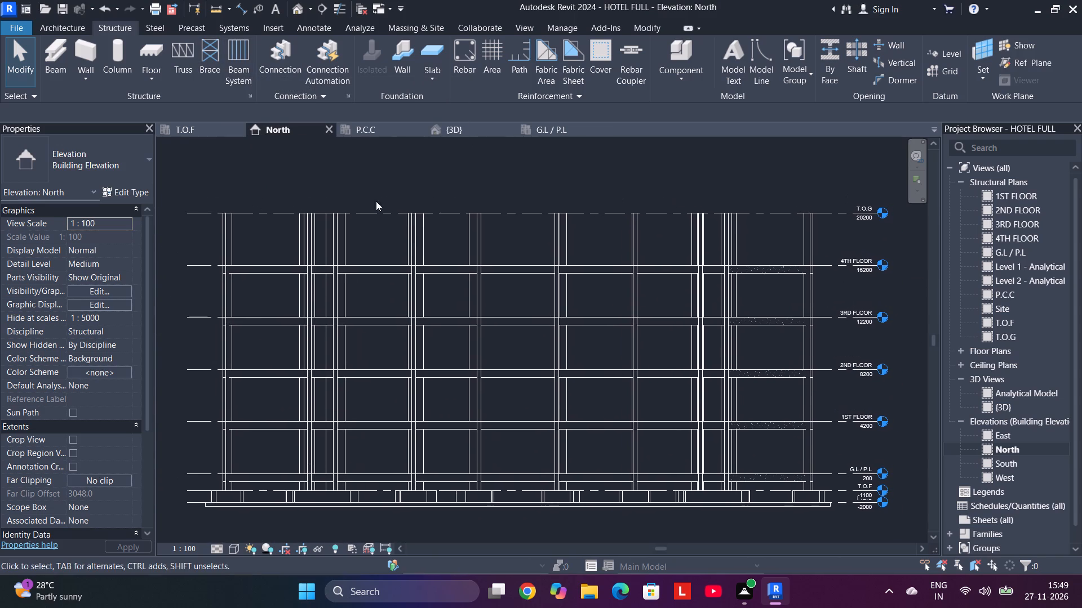
Copy all the 300 x 600mm beams at 4TH FLOOR and paste them aligned to the T.O.G level.
scroll(536, 253, "down", 1)
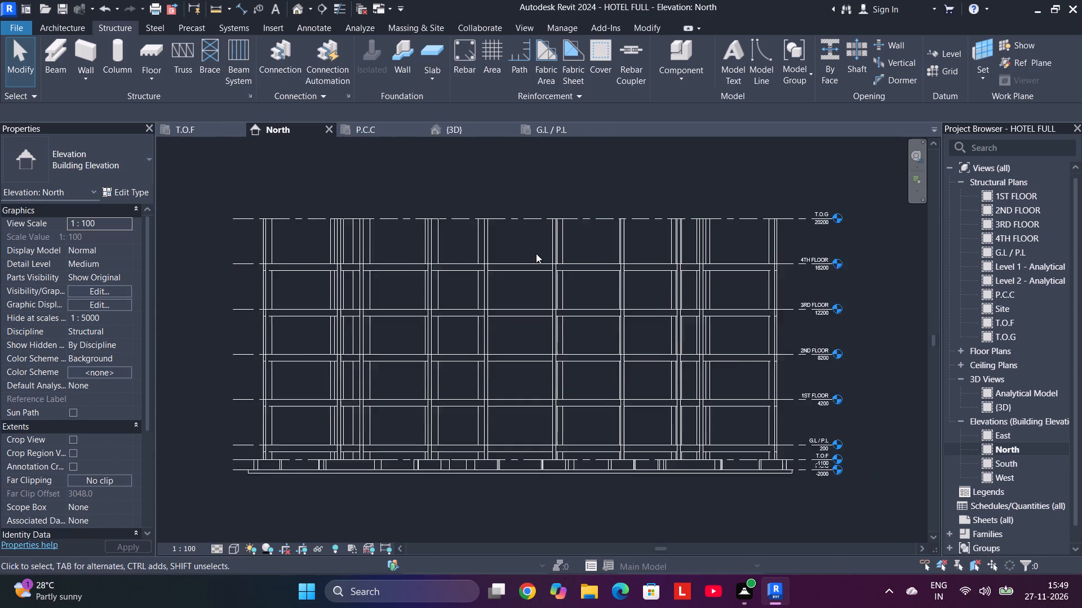
scroll(536, 253, "down", 2)
scroll(536, 253, "up", 4)
scroll(468, 208, "down", 2)
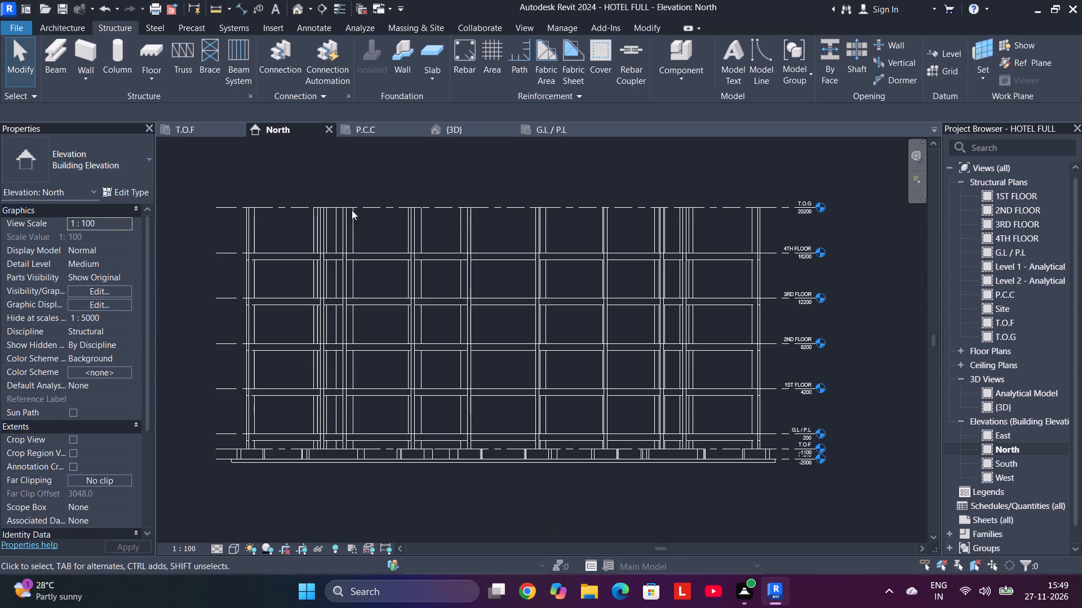
left_click_drag(228, 235, 770, 279)
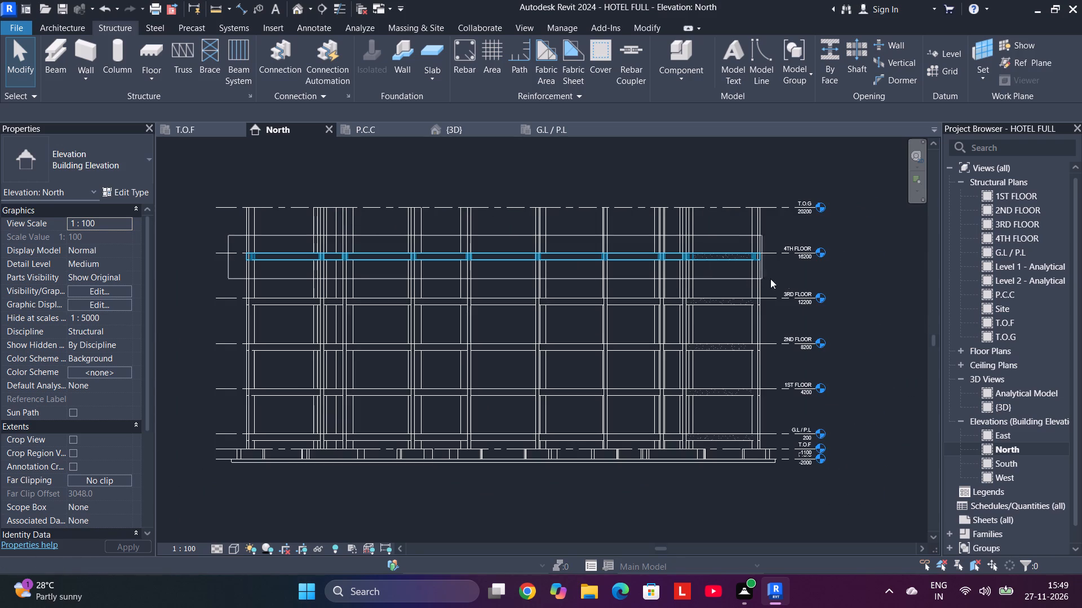
left_click_drag(770, 279, 783, 278)
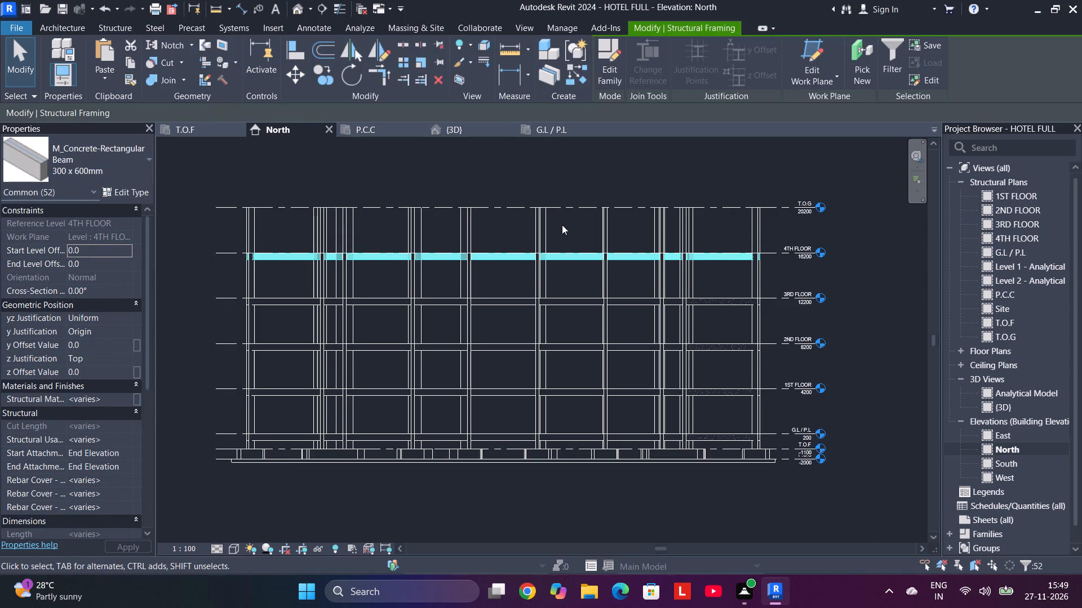
left_click(130, 64)
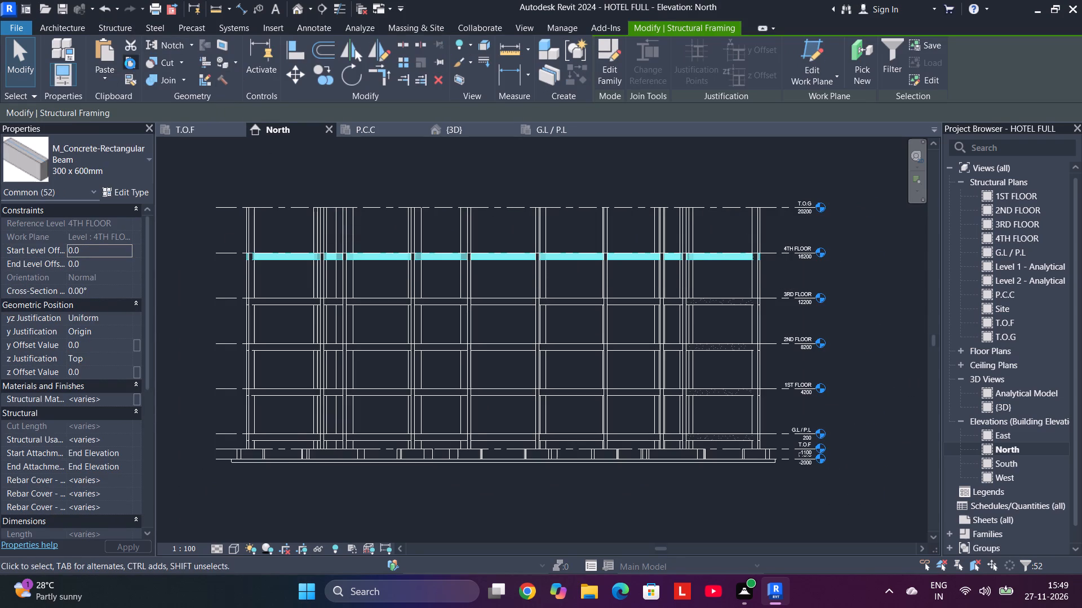
left_click(107, 79)
left_click(132, 133)
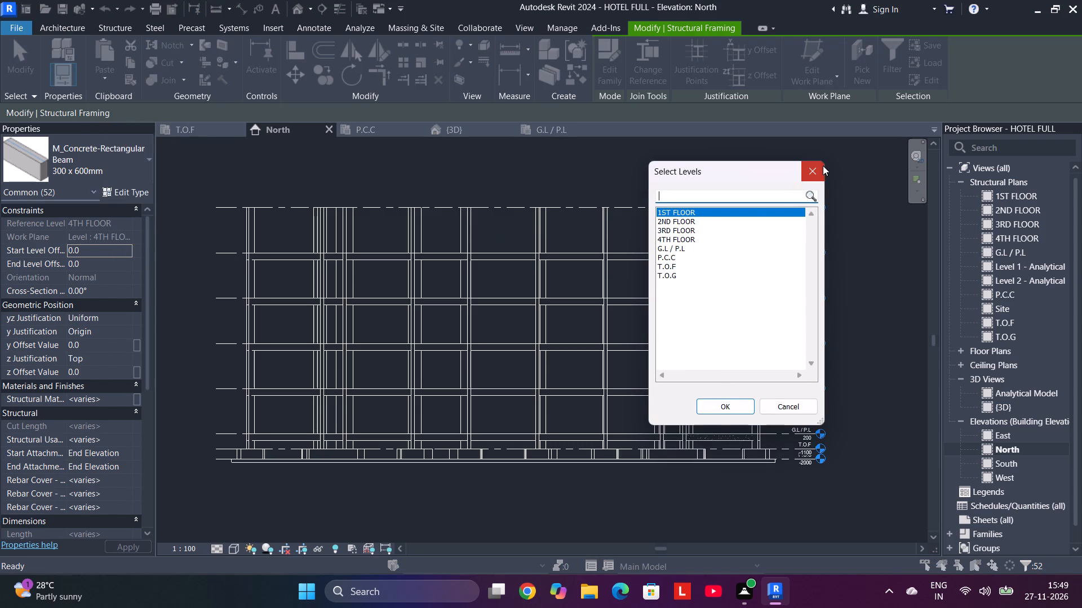
left_click(680, 275)
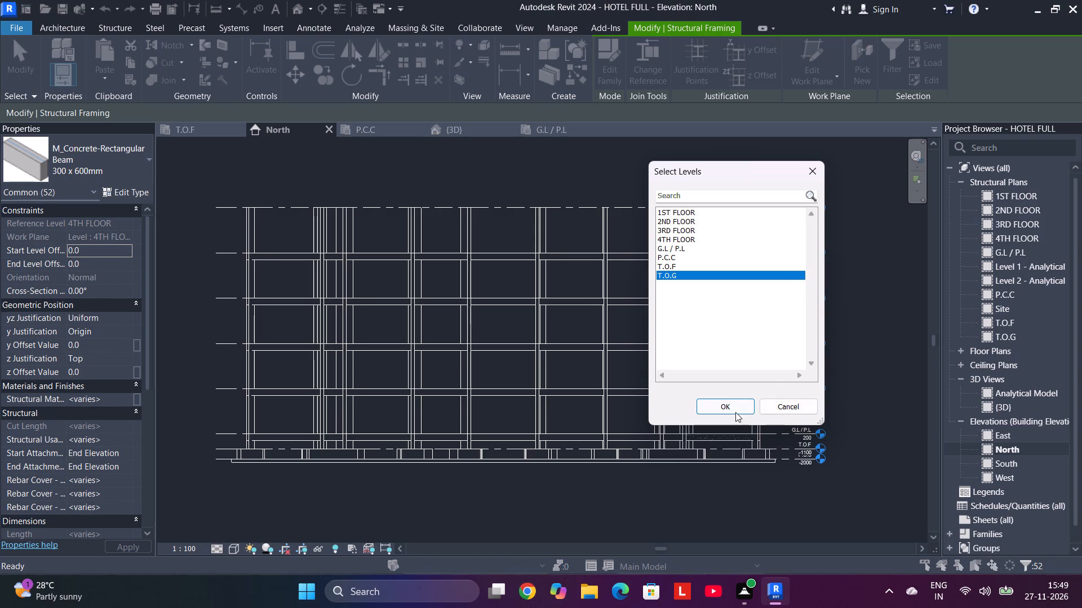
left_click(735, 409)
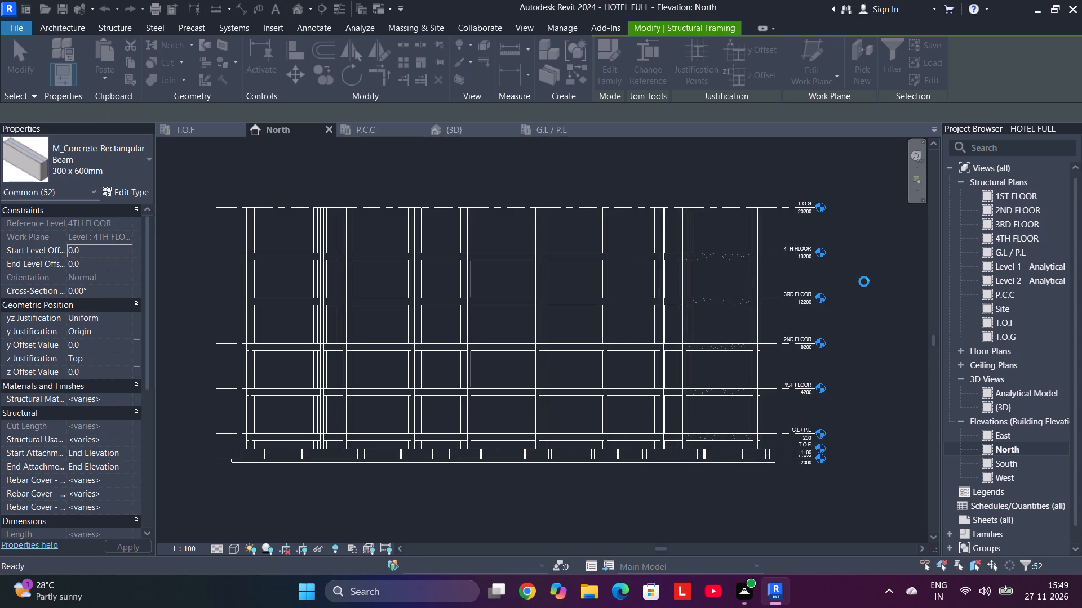
middle_click_drag(864, 260, 713, 306)
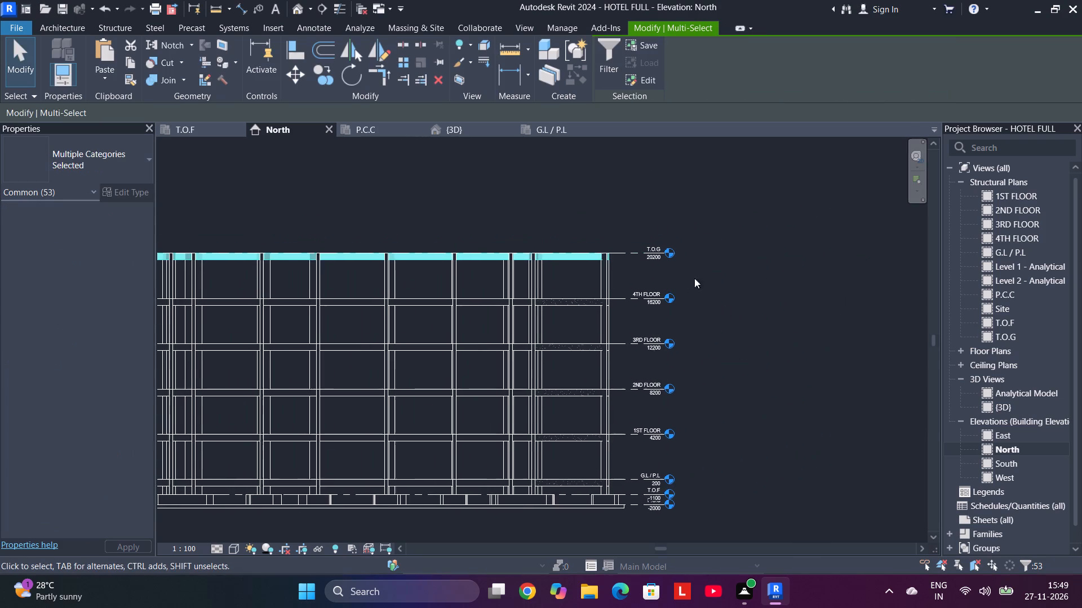
key("Escape")
Rename the T.O.G level at elevation 20200 as TERRACE.
scroll(658, 239, "up", 7)
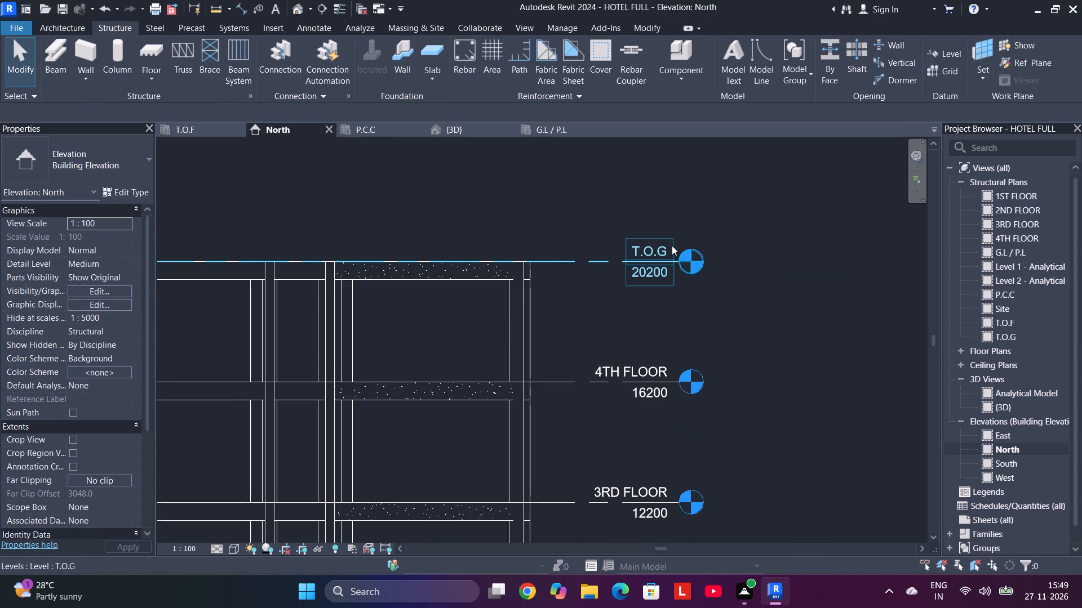
left_click(668, 245)
left_click(667, 247)
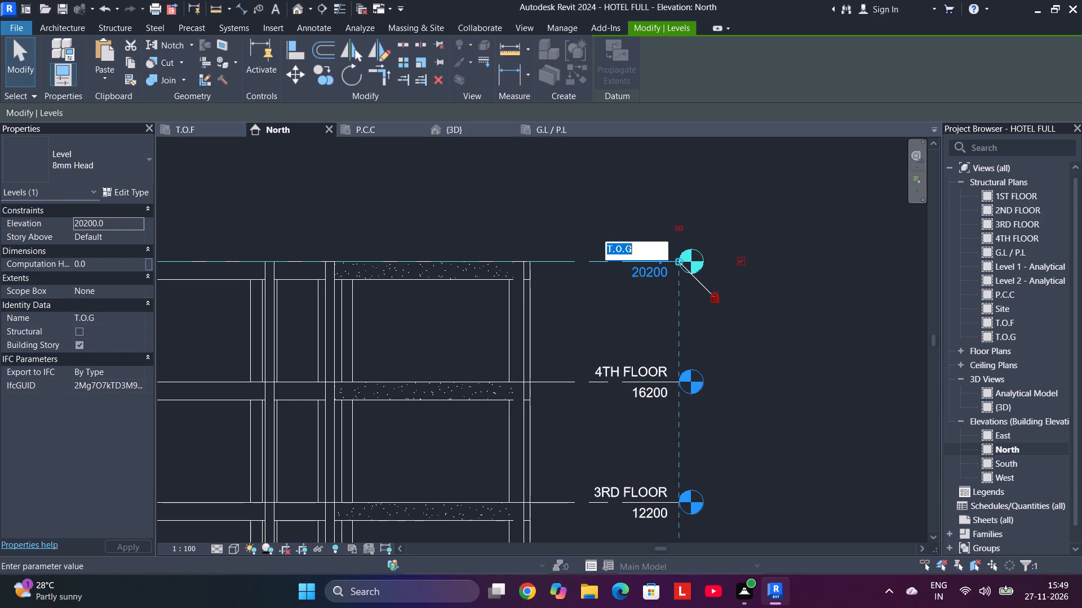
key("BackSpace")
type("TERRACE")
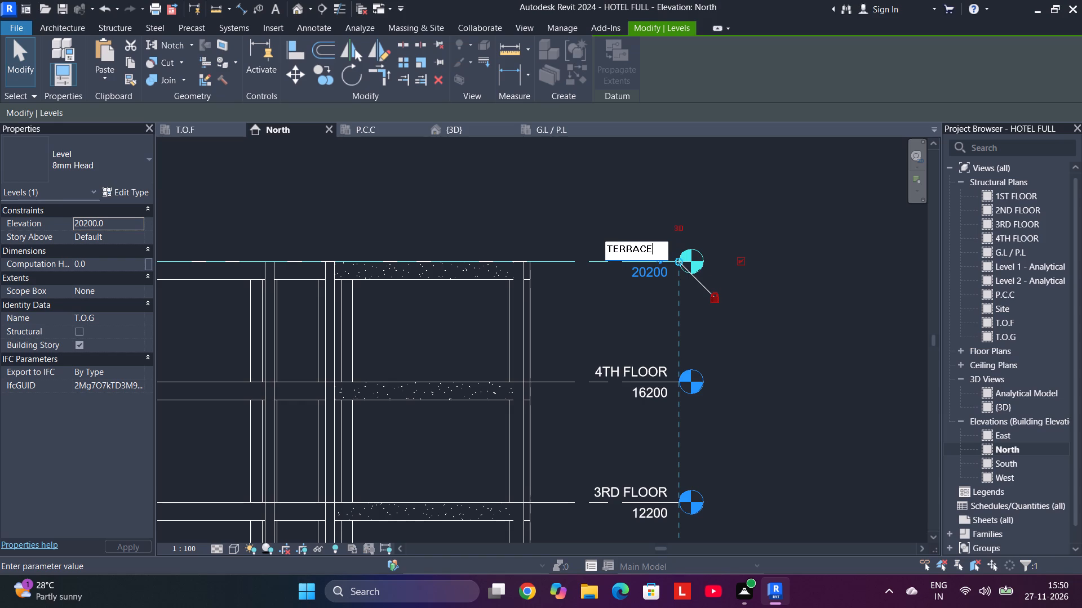
key("Return")
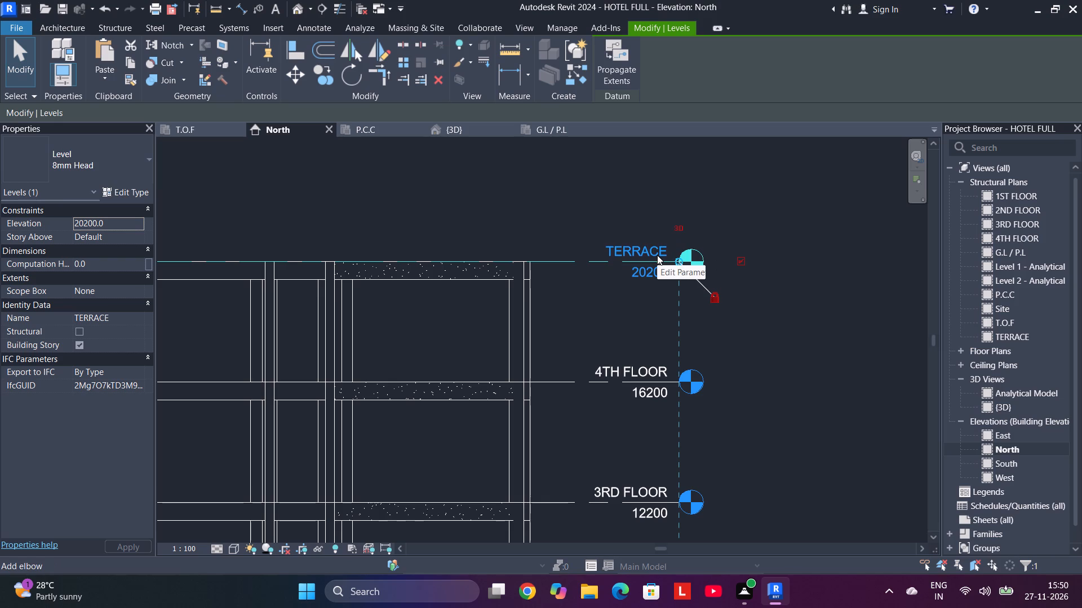
key("Escape")
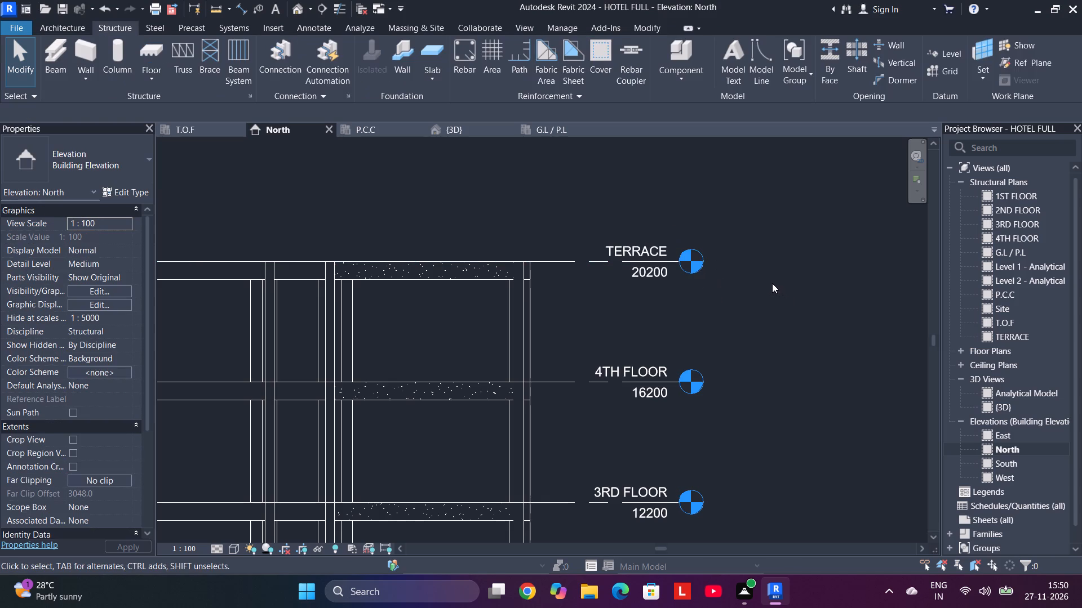
Set the {3D} view's visual style to Realistic.
scroll(739, 252, "down", 9)
middle_click_drag(513, 222, 568, 220)
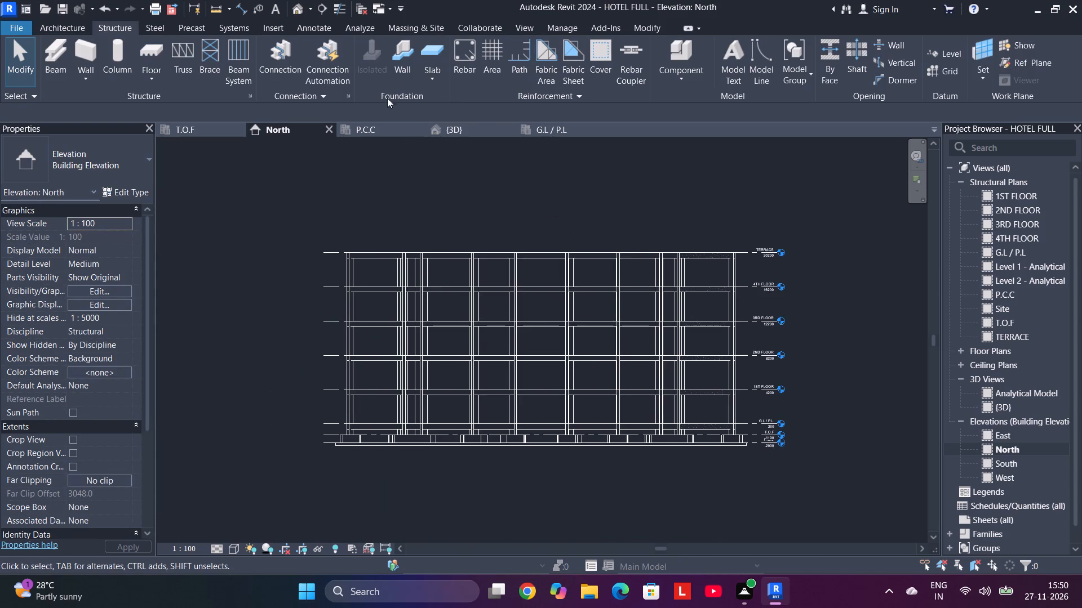
left_click(471, 127)
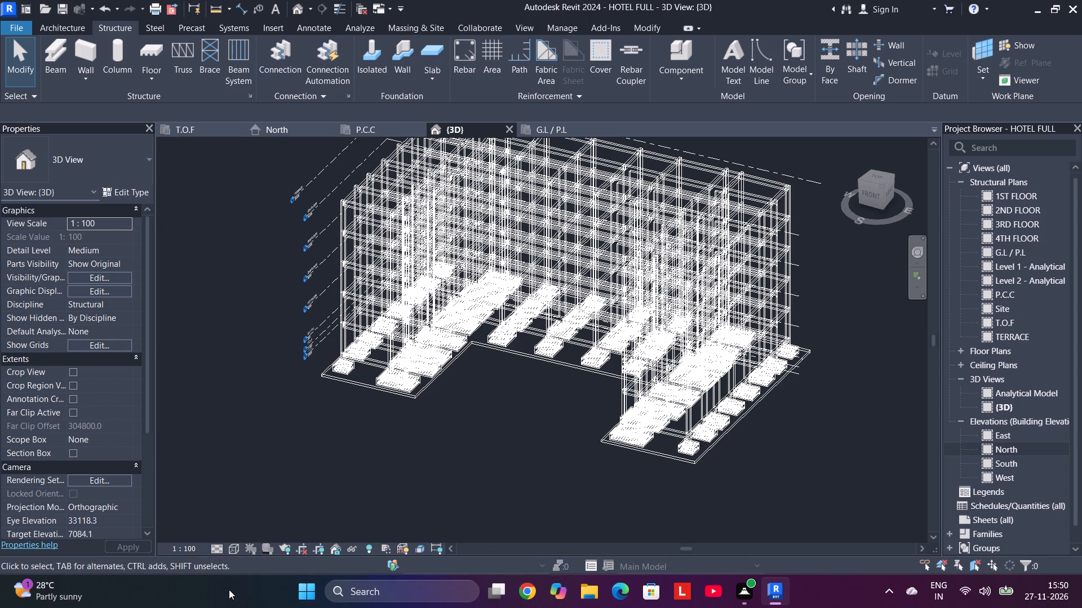
left_click(236, 551)
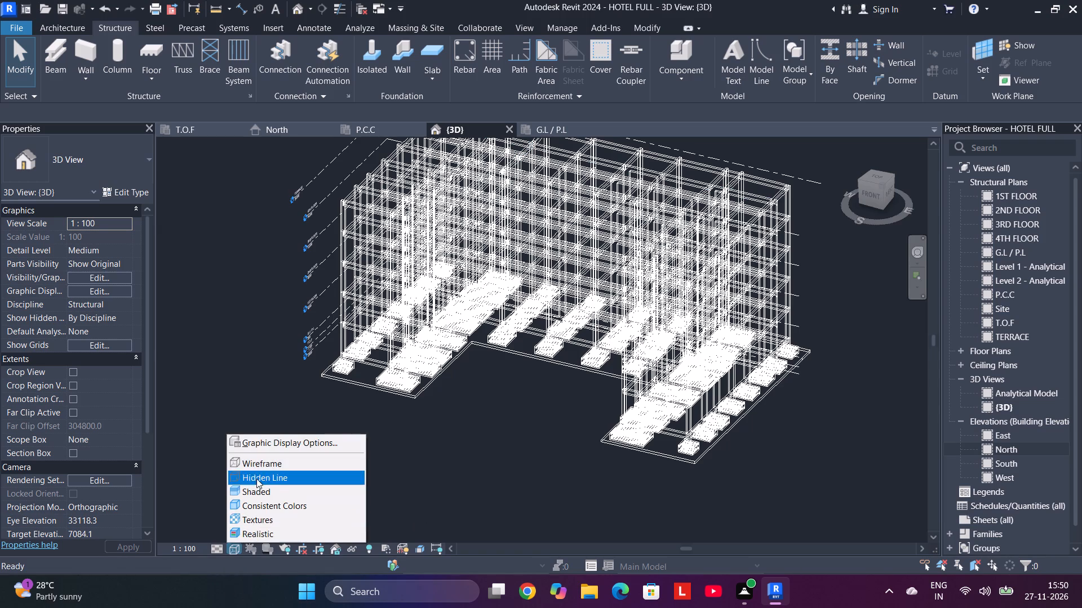
left_click(277, 531)
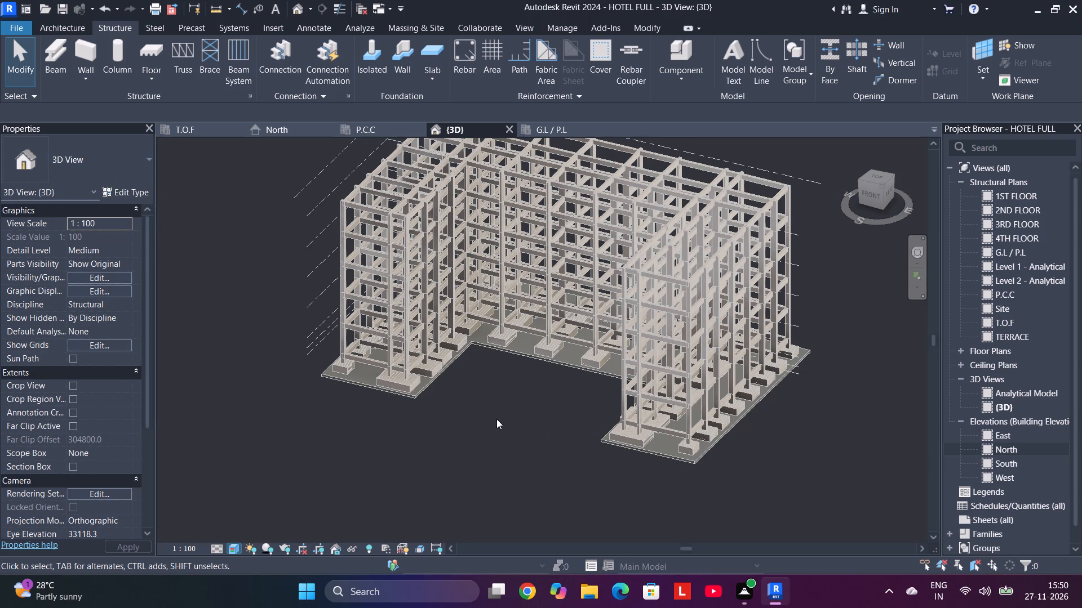
Examine the footings, columns and beams of the building frame in the 3D view.
scroll(501, 417, "up", 3)
scroll(375, 321, "up", 1)
scroll(290, 338, "up", 2)
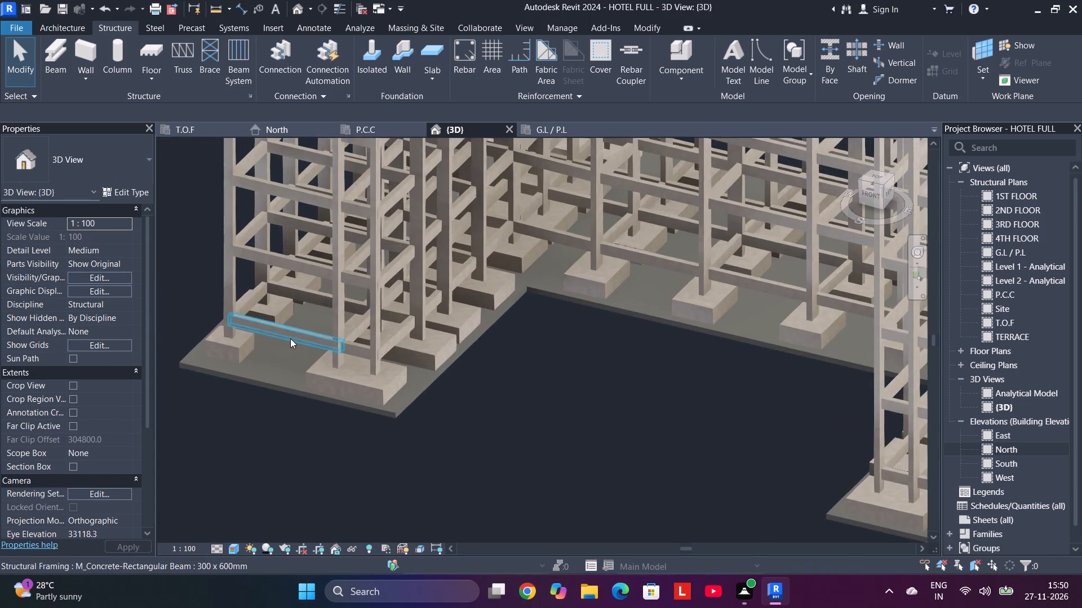
scroll(300, 337, "up", 7)
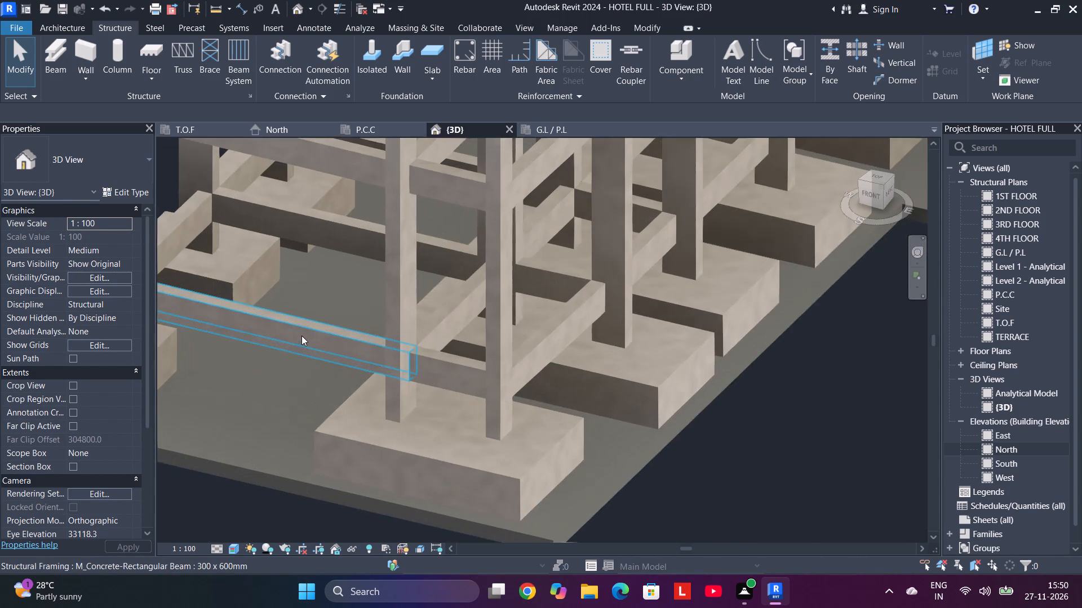
scroll(303, 335, "down", 13)
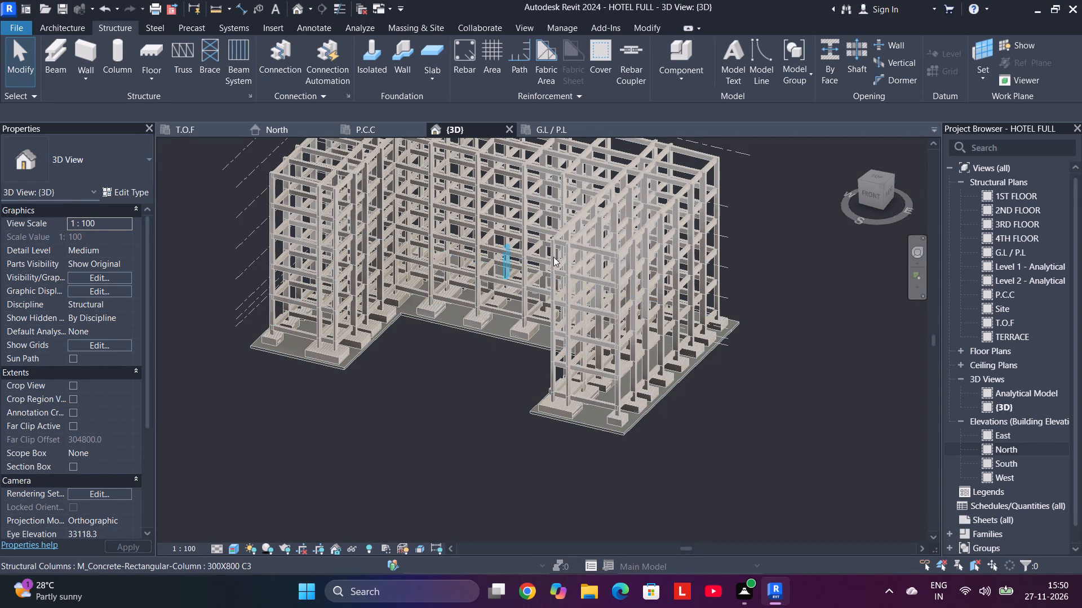
Start a Generic 300mm structural floor at G.L / P.L, sketching its boundary 500 mm across the corner C1 column and 5800 mm along the sloping beam.
left_click(555, 129)
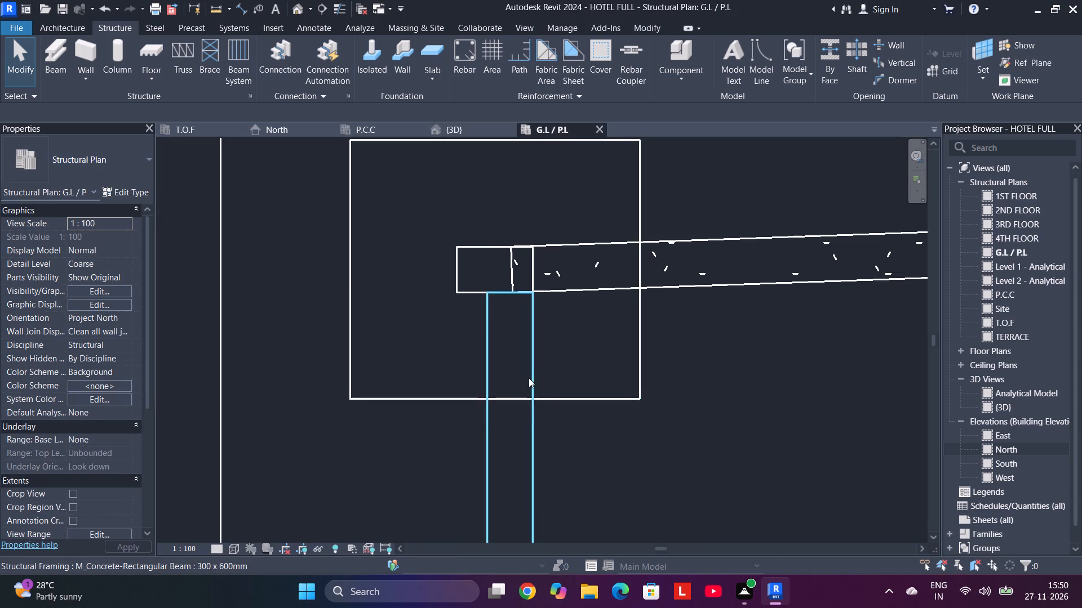
scroll(529, 378, "down", 10)
middle_click_drag(603, 389, 453, 345)
middle_click(448, 343)
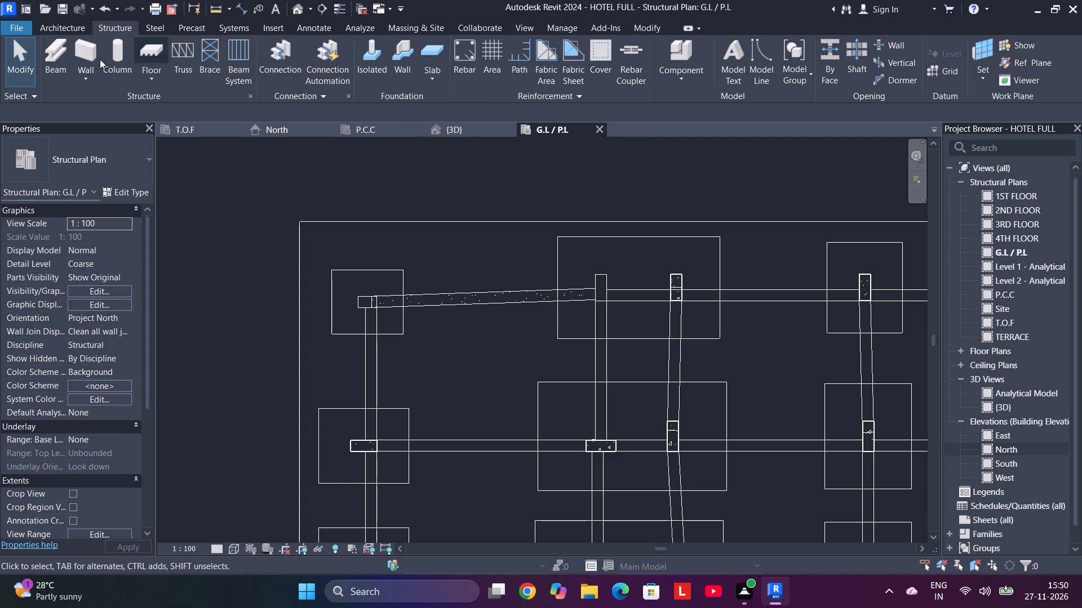
left_click(159, 73)
left_click(173, 99)
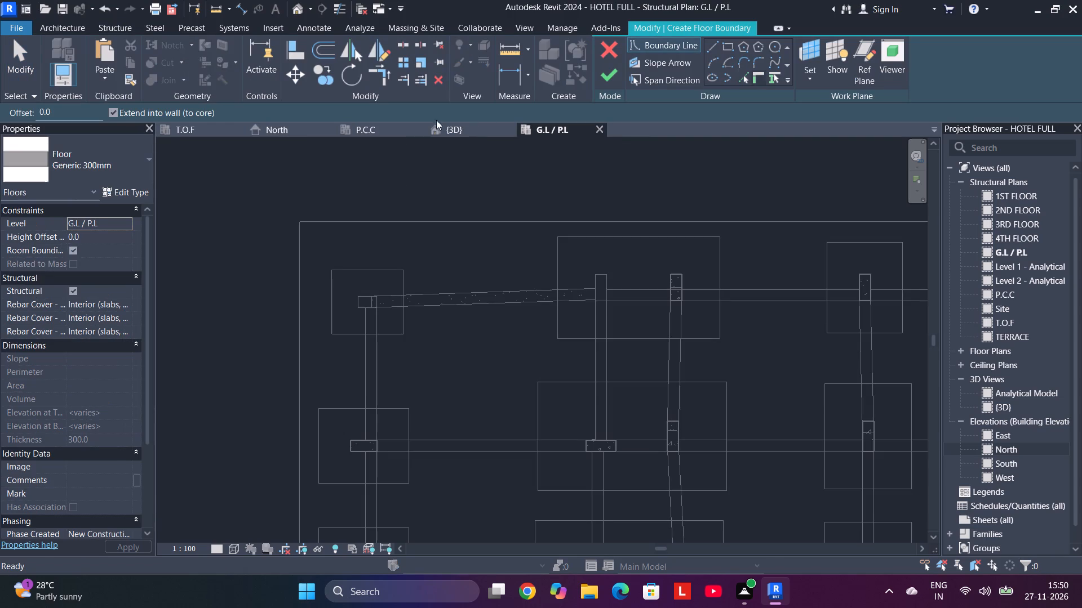
left_click(717, 47)
scroll(363, 308, "up", 2)
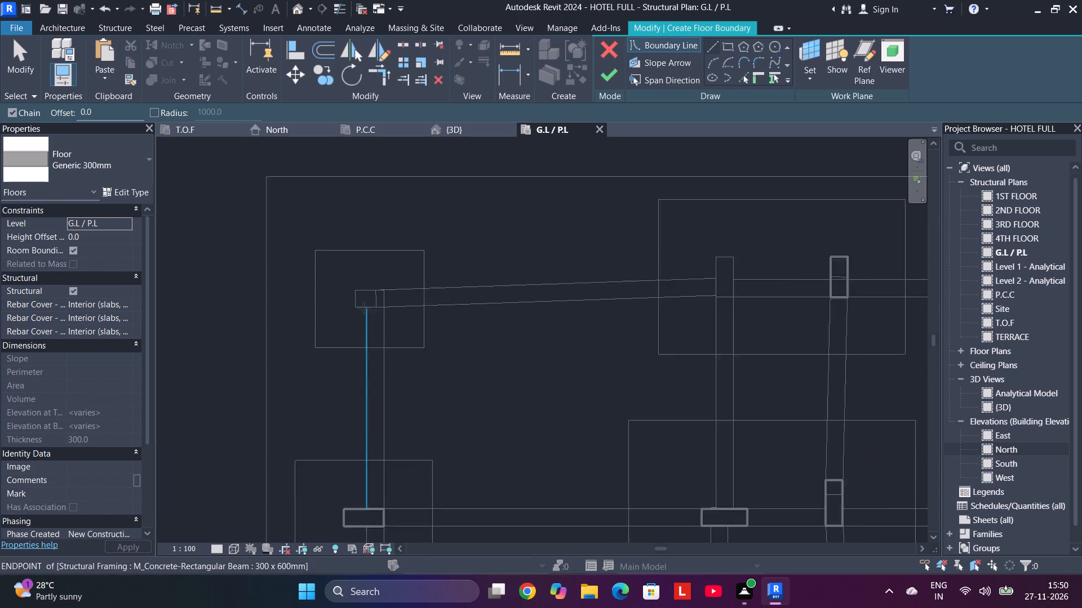
scroll(363, 308, "up", 3)
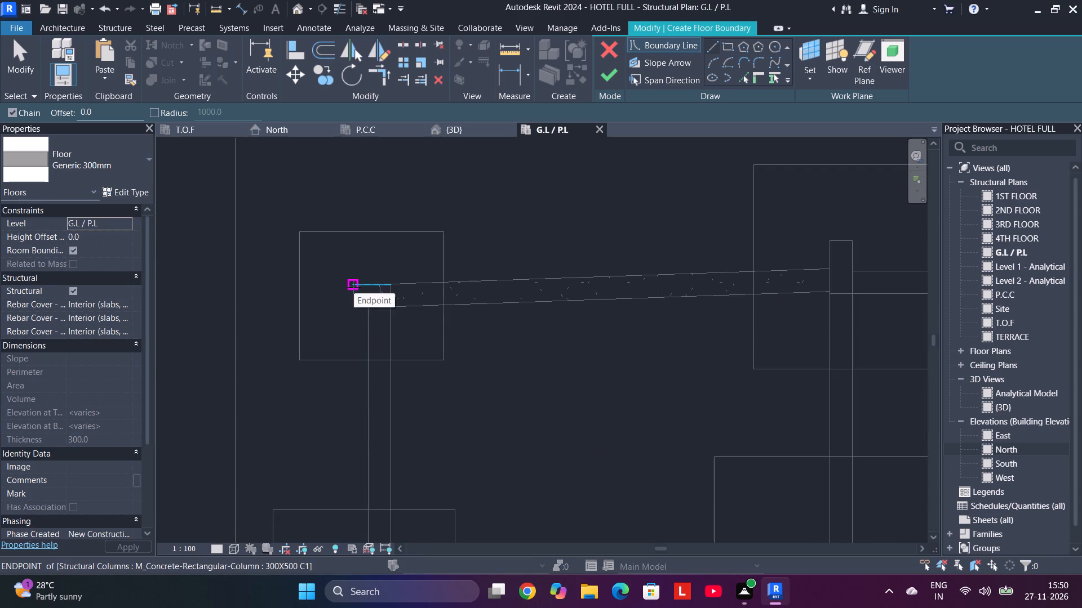
left_click(354, 287)
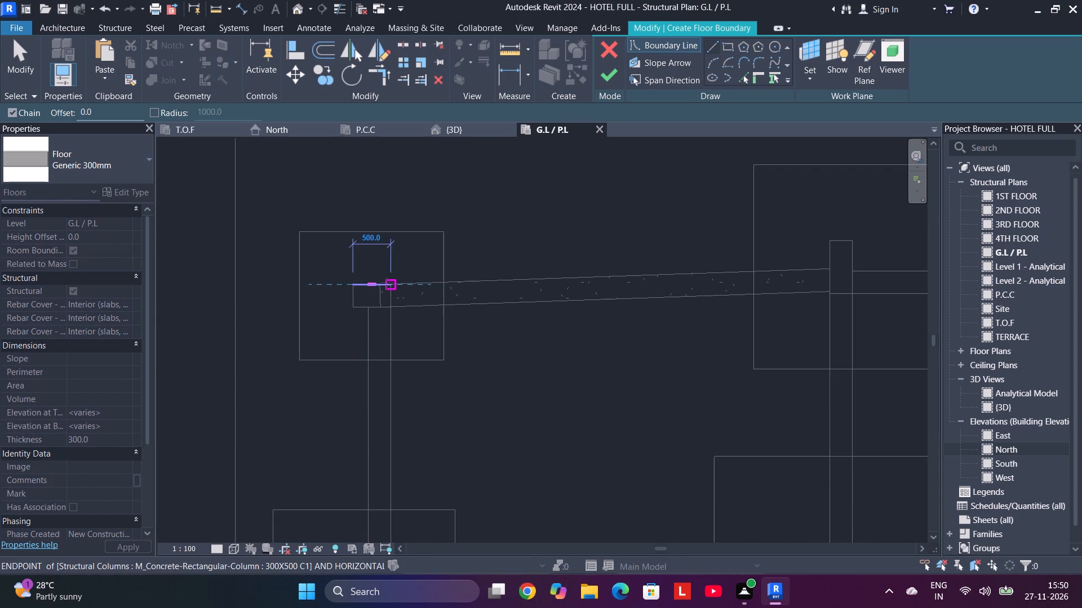
left_click(387, 283)
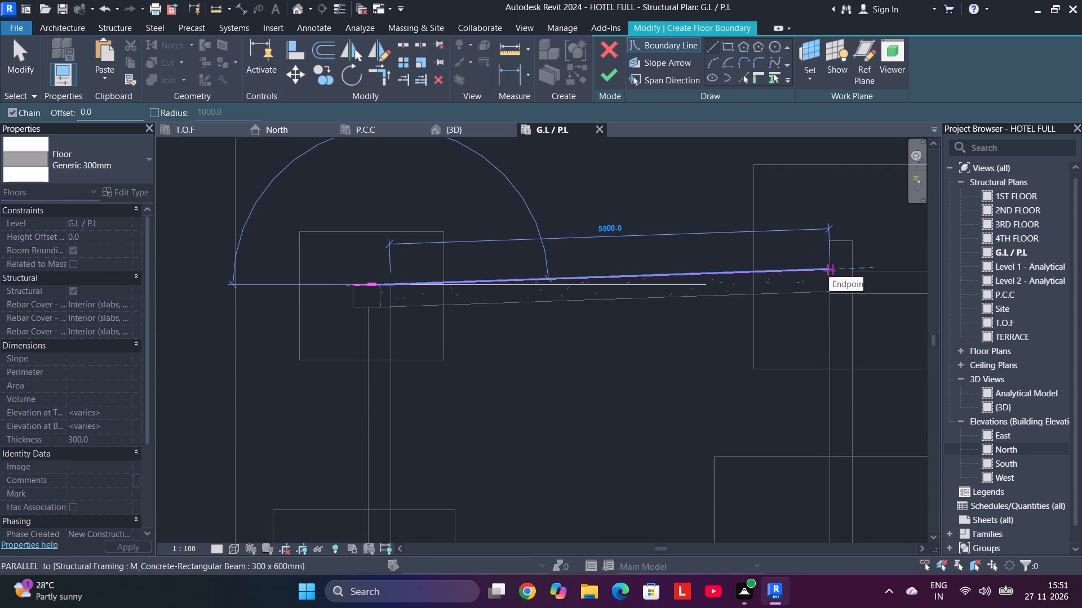
middle_click_drag(830, 271, 609, 265)
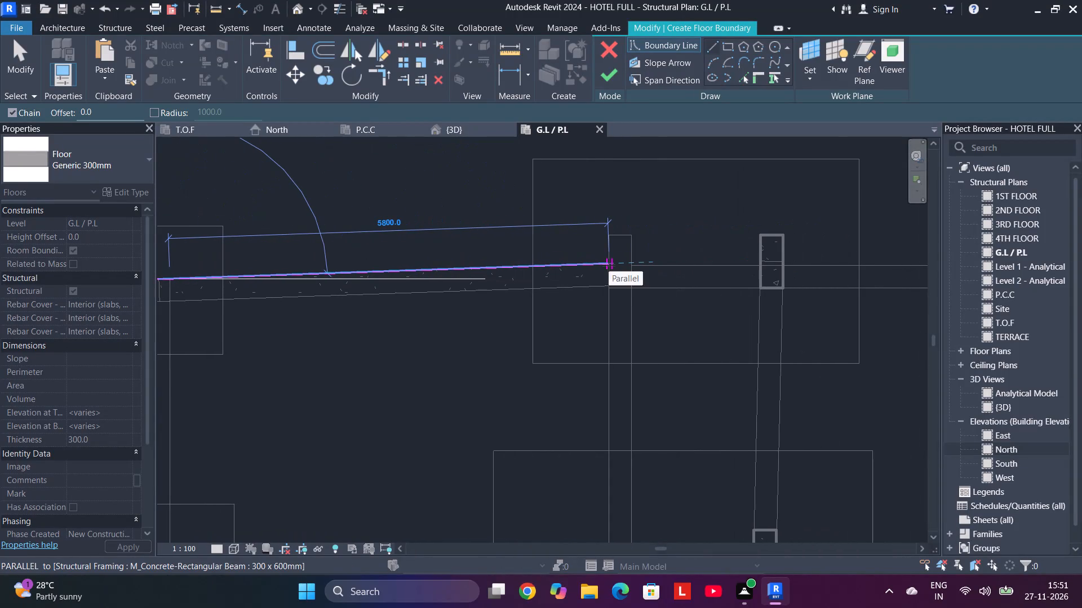
left_click(609, 265)
Continue the floor boundary horizontally along the outer face of the north beams to the start of the eastern sloping beam.
middle_click_drag(793, 257, 290, 238)
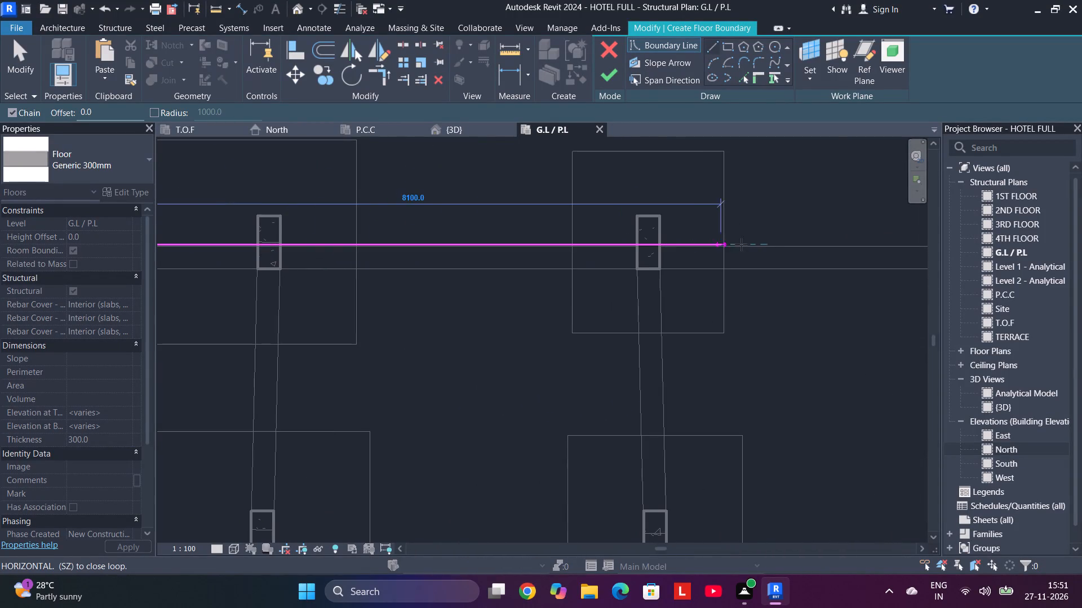
middle_click_drag(747, 245, 376, 231)
middle_click_drag(716, 231, 420, 225)
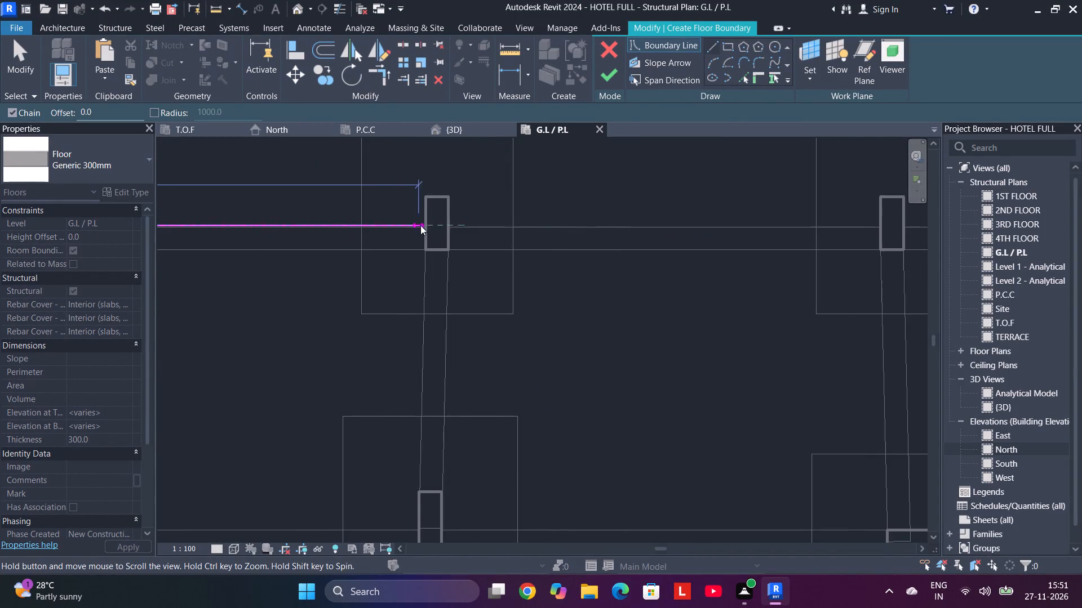
middle_click_drag(833, 234, 345, 230)
middle_click_drag(690, 234, 365, 232)
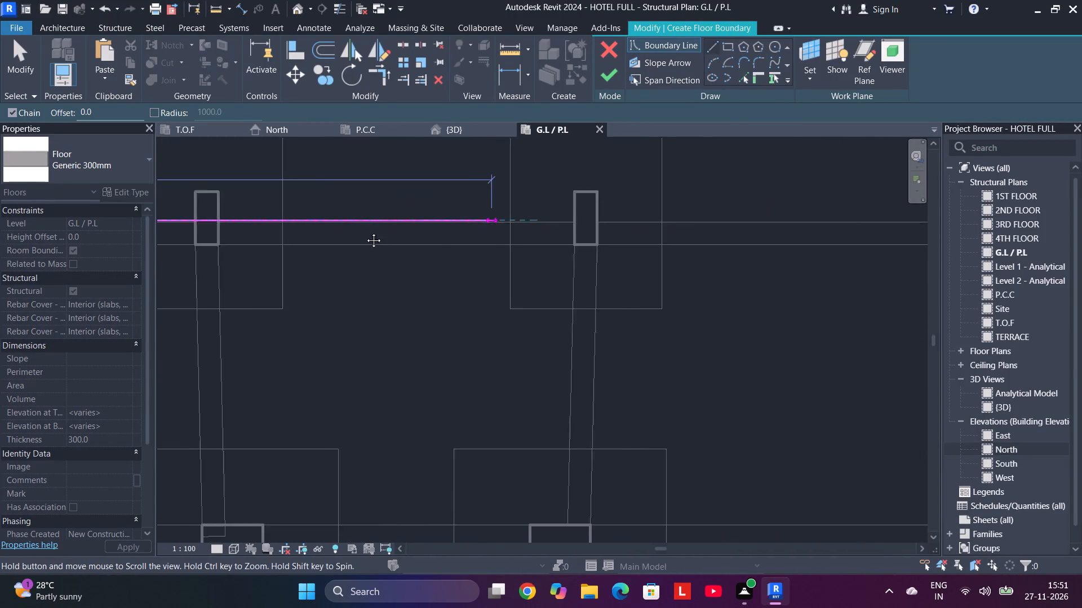
middle_click_drag(365, 232, 330, 232)
middle_click_drag(623, 227, 320, 227)
middle_click_drag(635, 235, 242, 221)
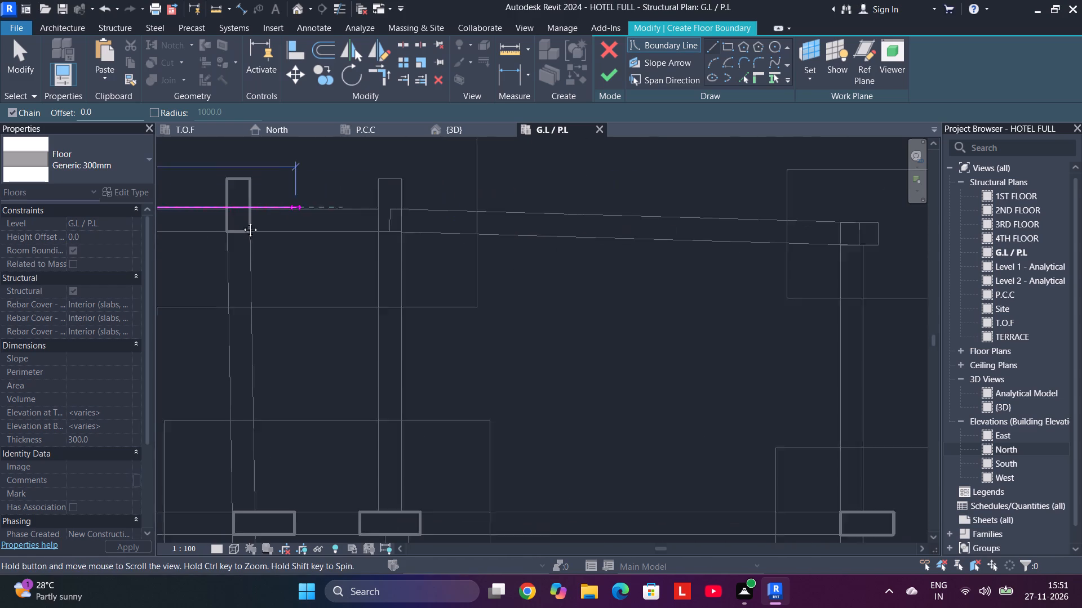
middle_click_drag(242, 221, 239, 220)
scroll(342, 214, "up", 5)
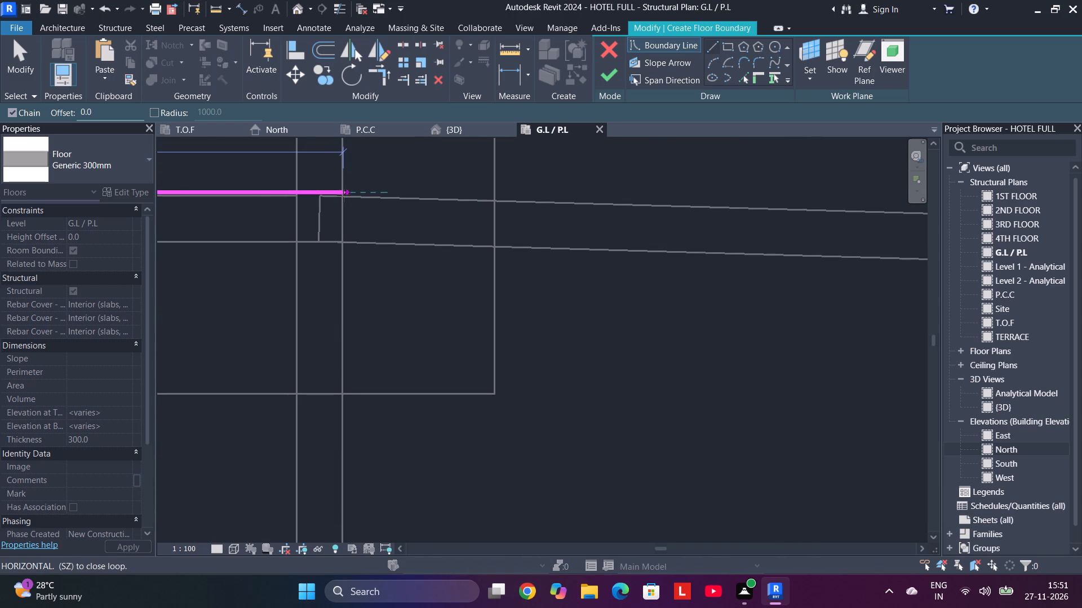
left_click(343, 195)
Carry the boundary down the eastern sloping beam and around the northeast corner C1 column with about 245, 327 and 200 mm segments.
middle_click_drag(567, 208, 77, 185)
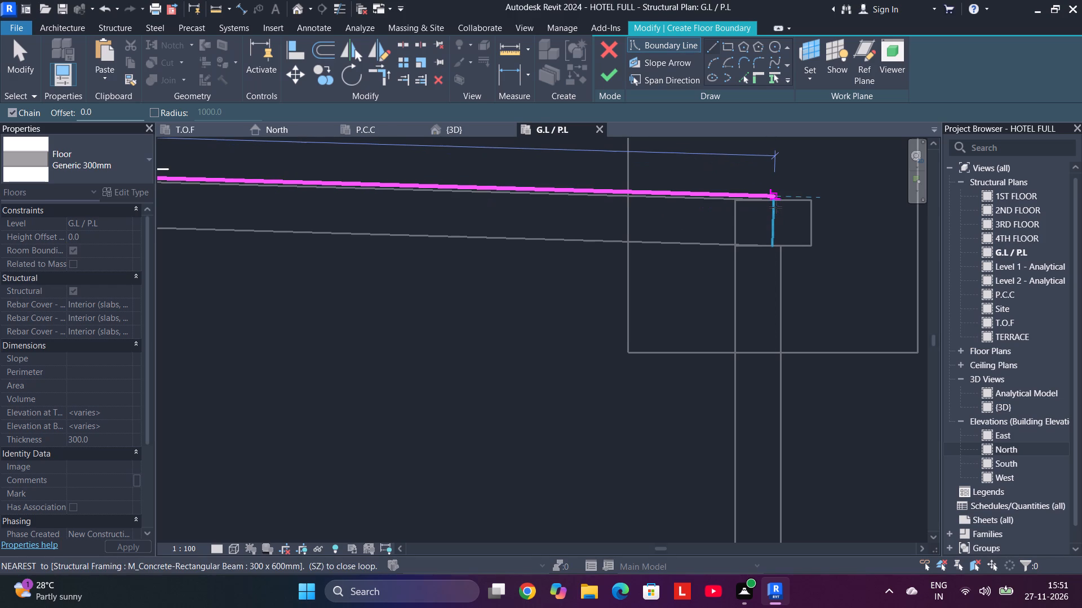
left_click(776, 207)
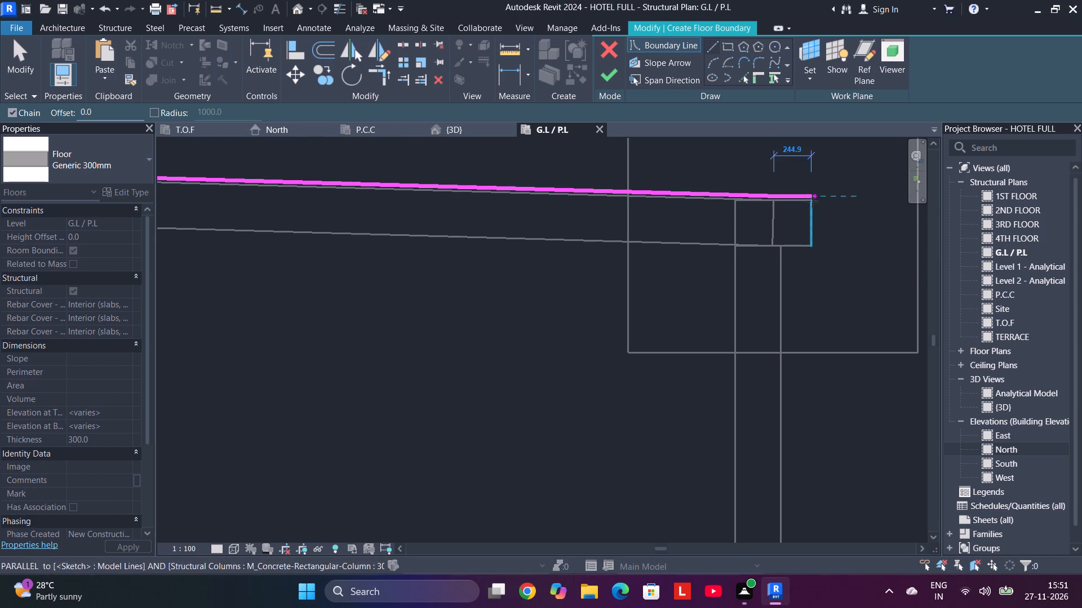
left_click(812, 201)
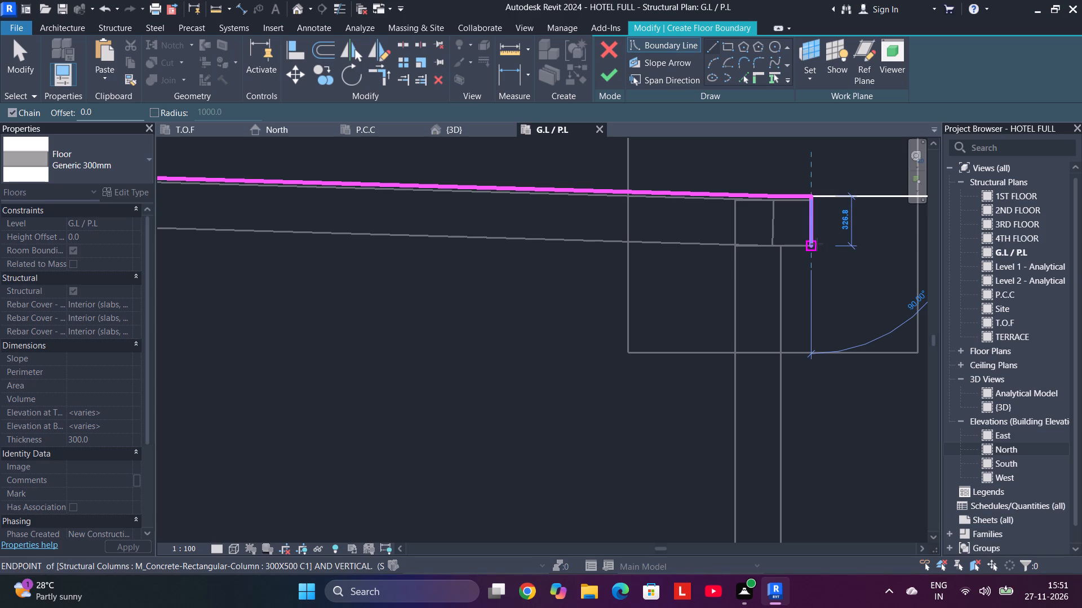
left_click(817, 244)
left_click(784, 244)
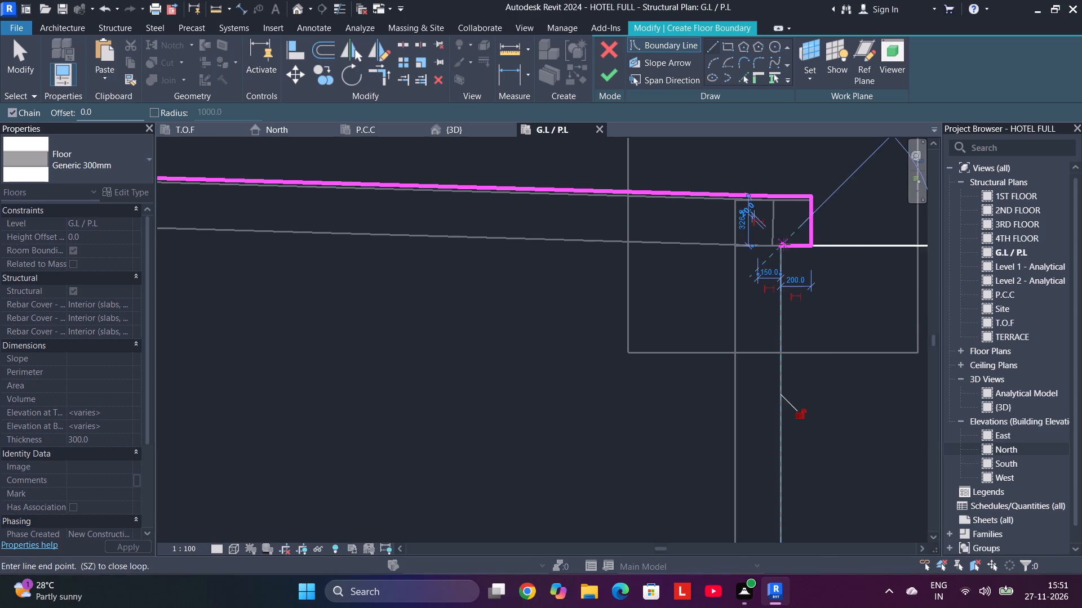
Extend the boundary 3520 mm down the east beam's outer face and wrap it 420 by 300 mm around the second column.
scroll(778, 392, "down", 3)
right_click_drag(779, 399, 747, 332)
middle_click_drag(779, 399, 679, 177)
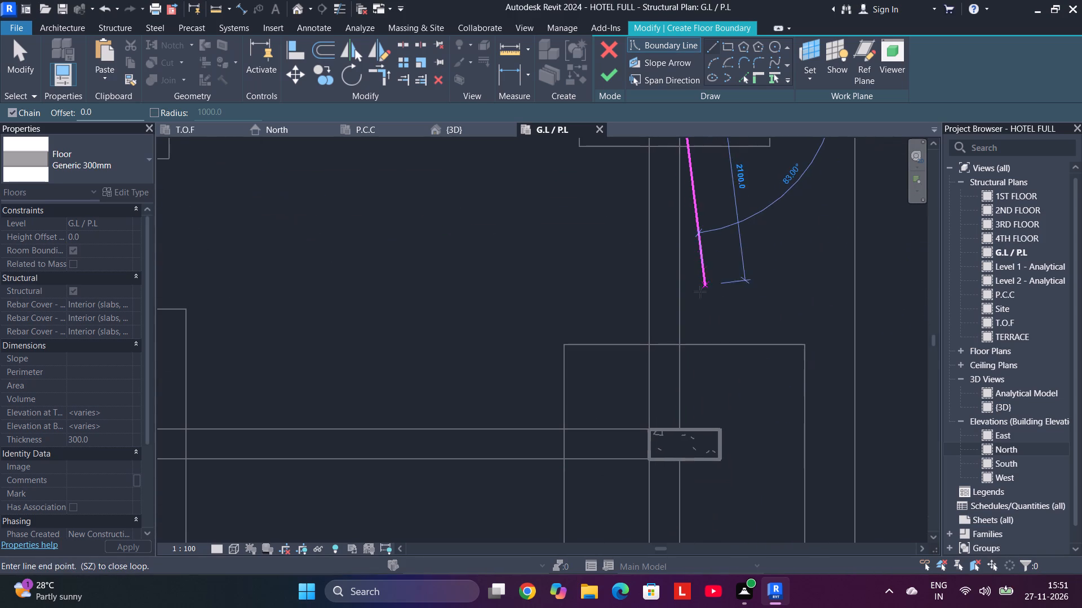
left_click(682, 428)
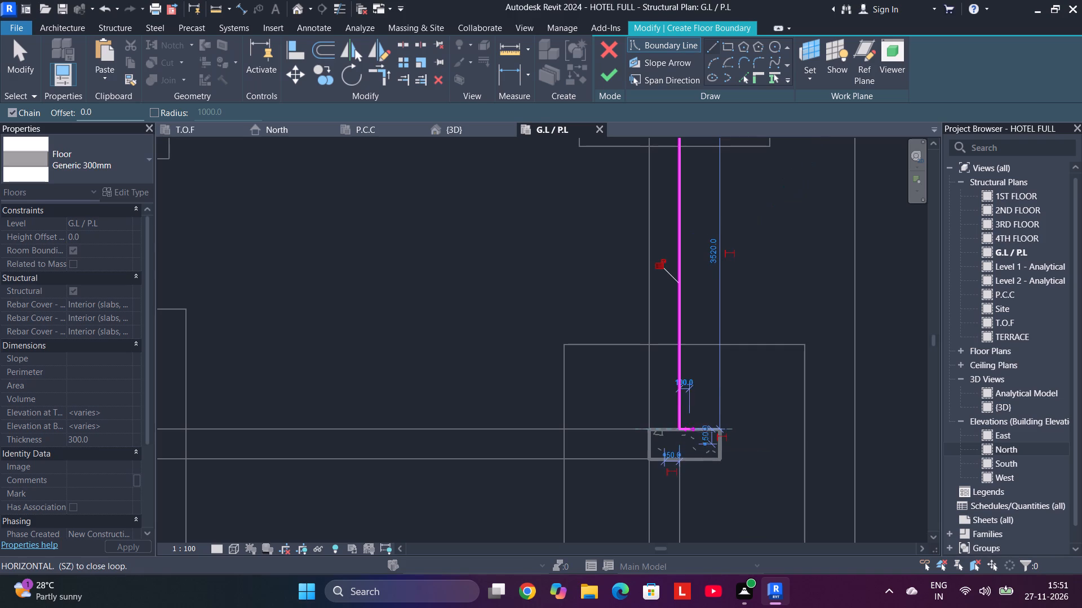
left_click(722, 430)
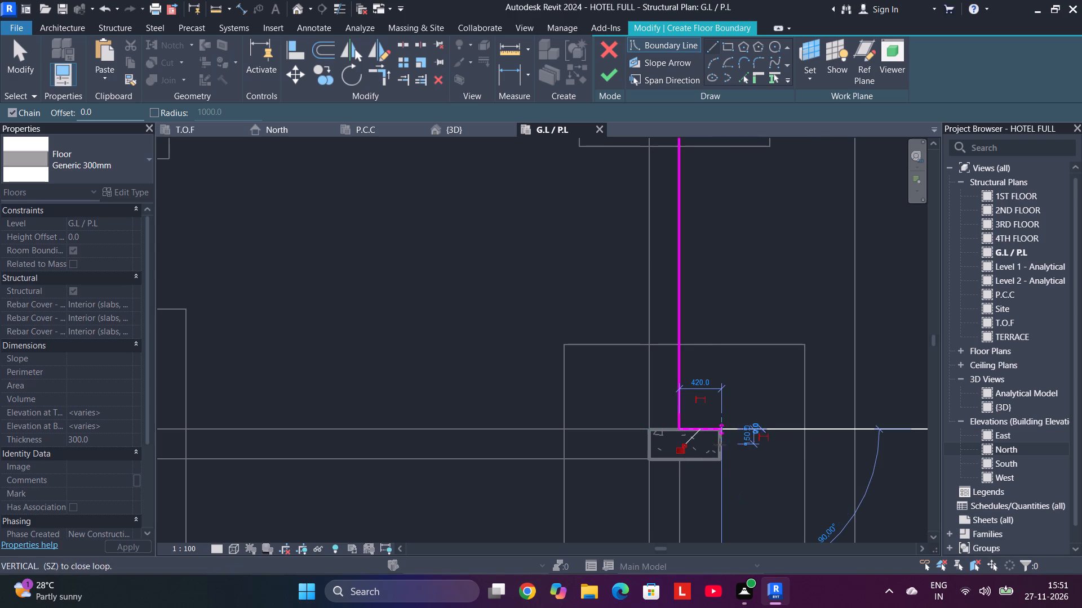
left_click(717, 464)
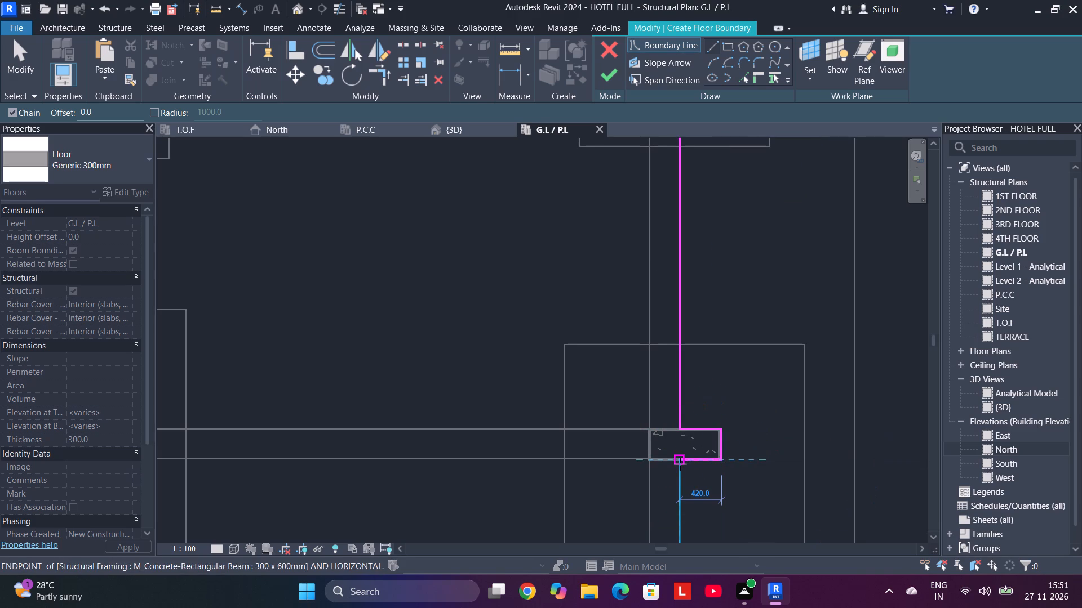
left_click(680, 464)
Extend the boundary about 2875 mm down the east beam and wrap it 400 by 300 mm around the third column.
scroll(685, 497, "down", 7)
middle_click_drag(686, 493, 685, 445)
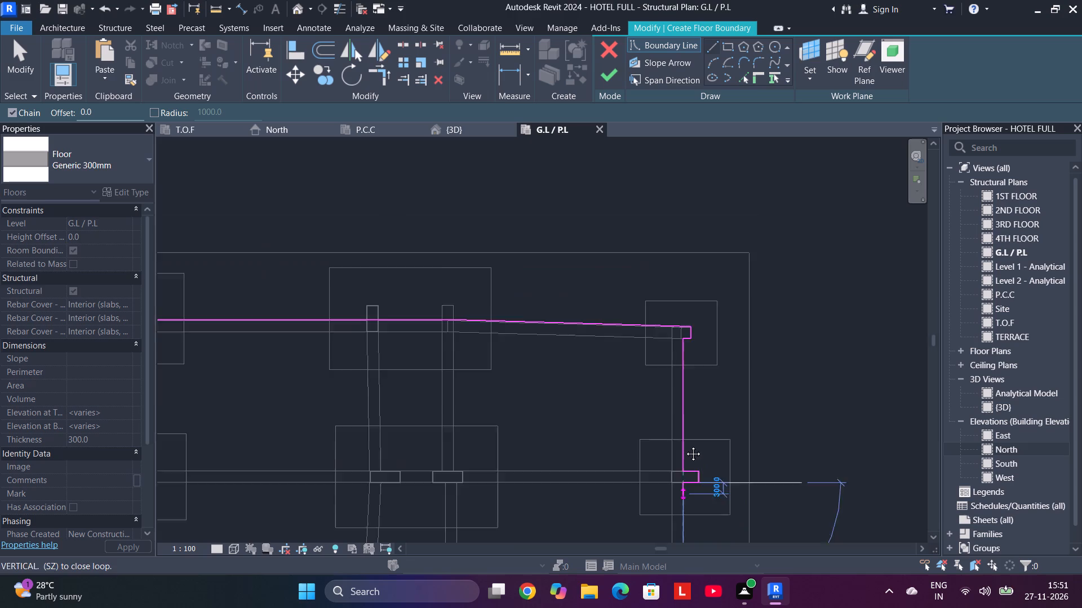
middle_click_drag(685, 445, 654, 128)
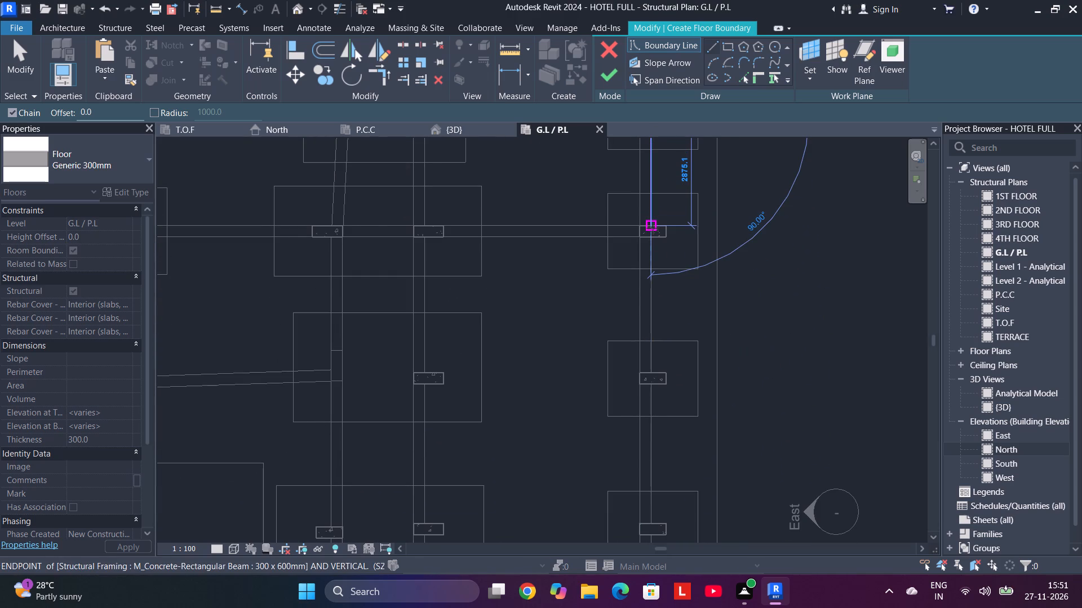
scroll(653, 228, "up", 4)
left_click(653, 228)
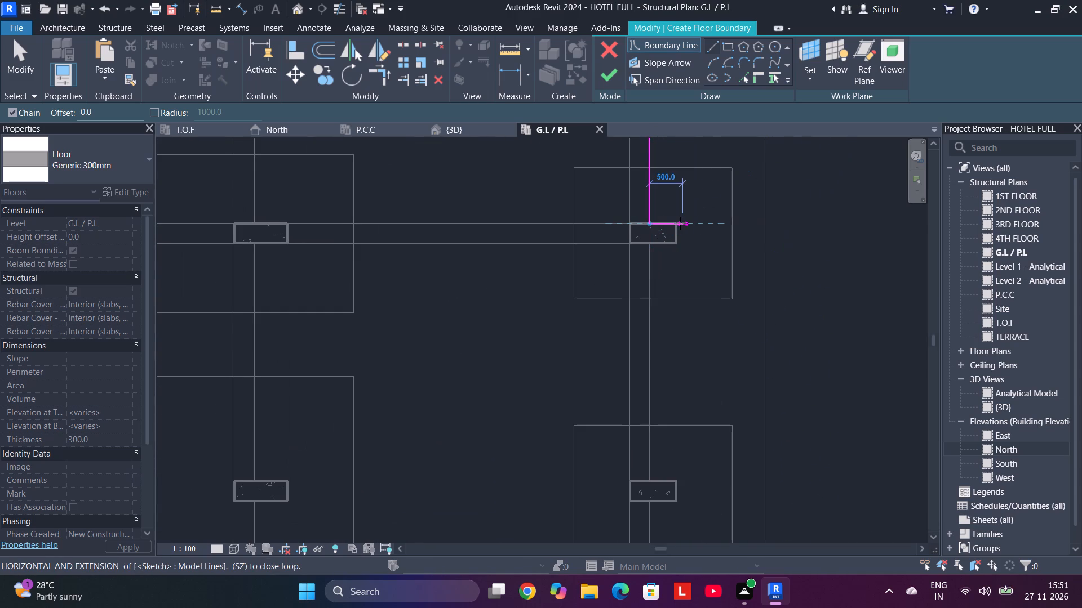
scroll(677, 223, "up", 5)
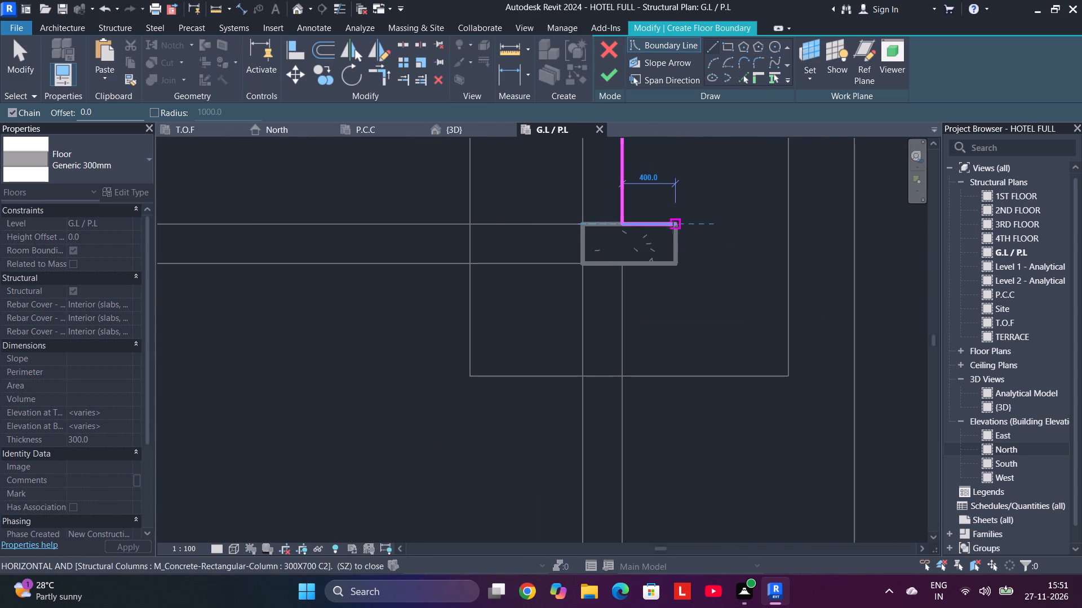
left_click(673, 227)
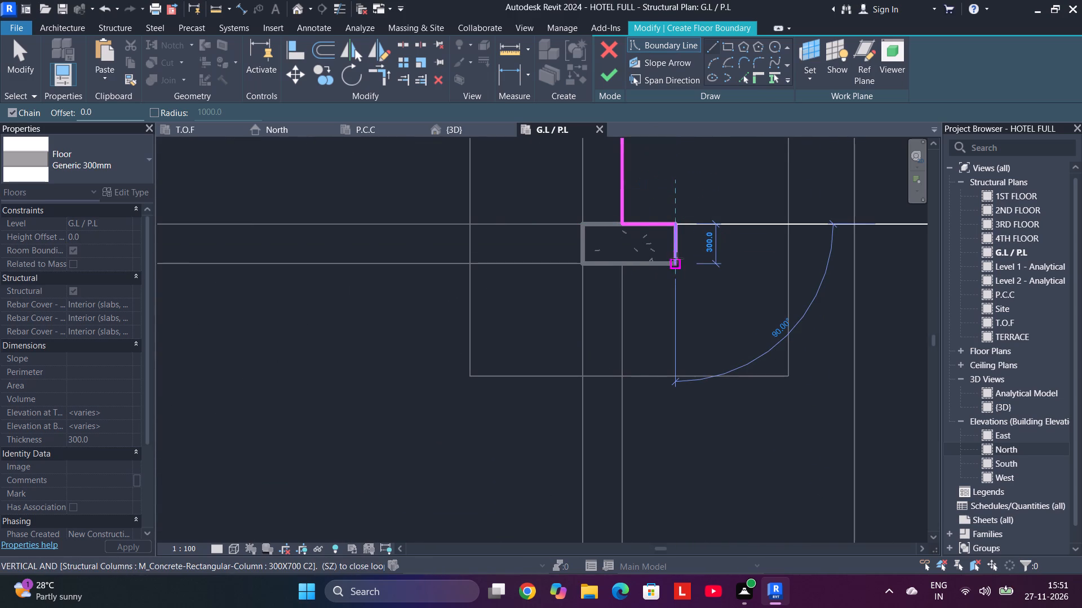
left_click(677, 262)
left_click(624, 270)
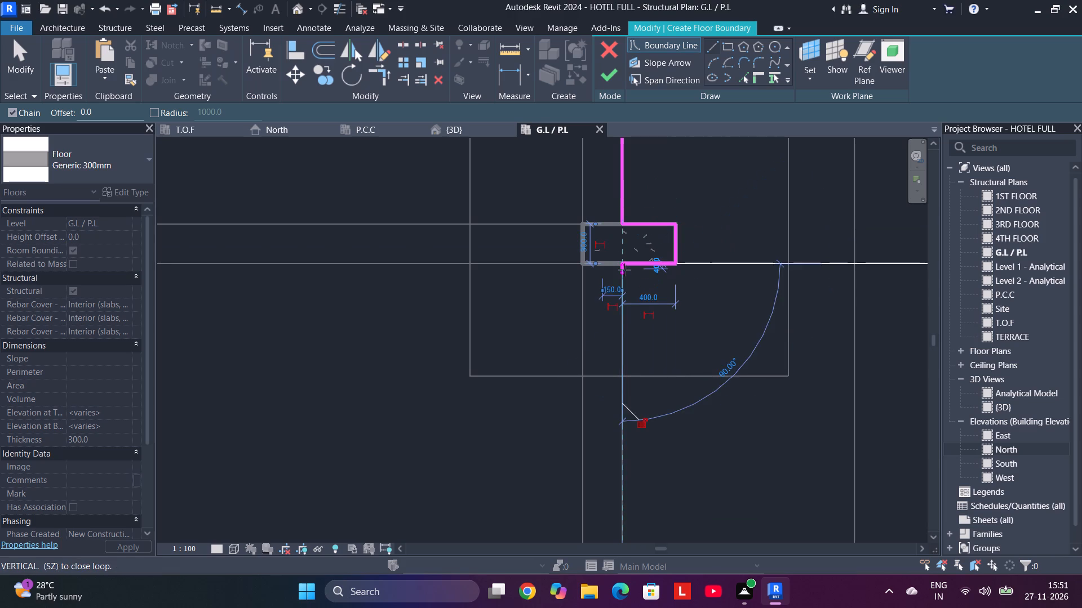
Continue the boundary down the east beam to the fourth column and wrap it 400 by 300 mm around the column's outer part.
scroll(624, 274, "down", 8)
middle_click_drag(626, 297, 611, 147)
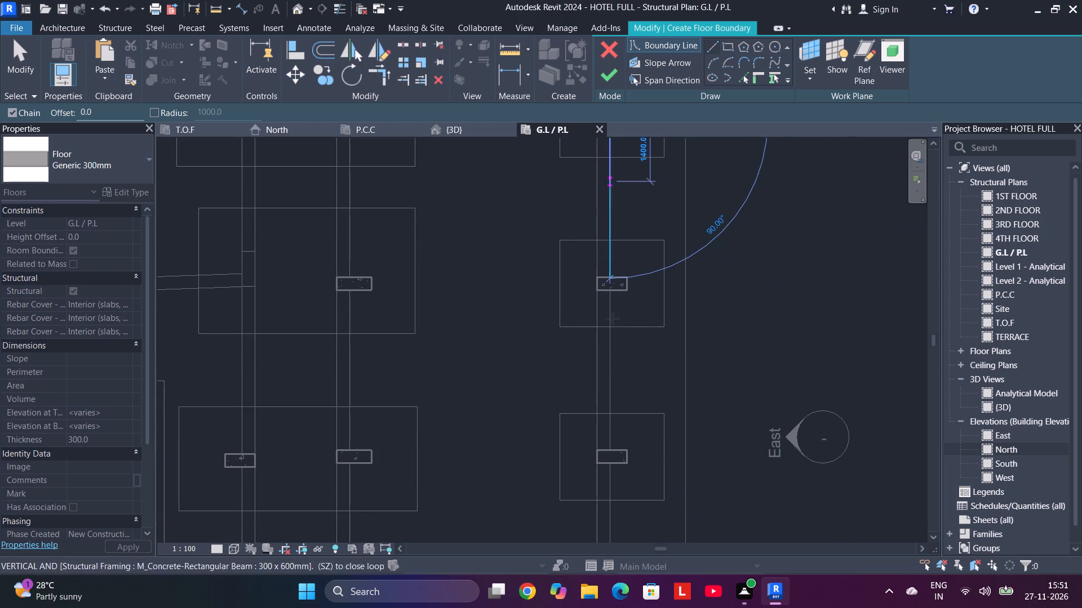
scroll(609, 275, "up", 8)
left_click(610, 278)
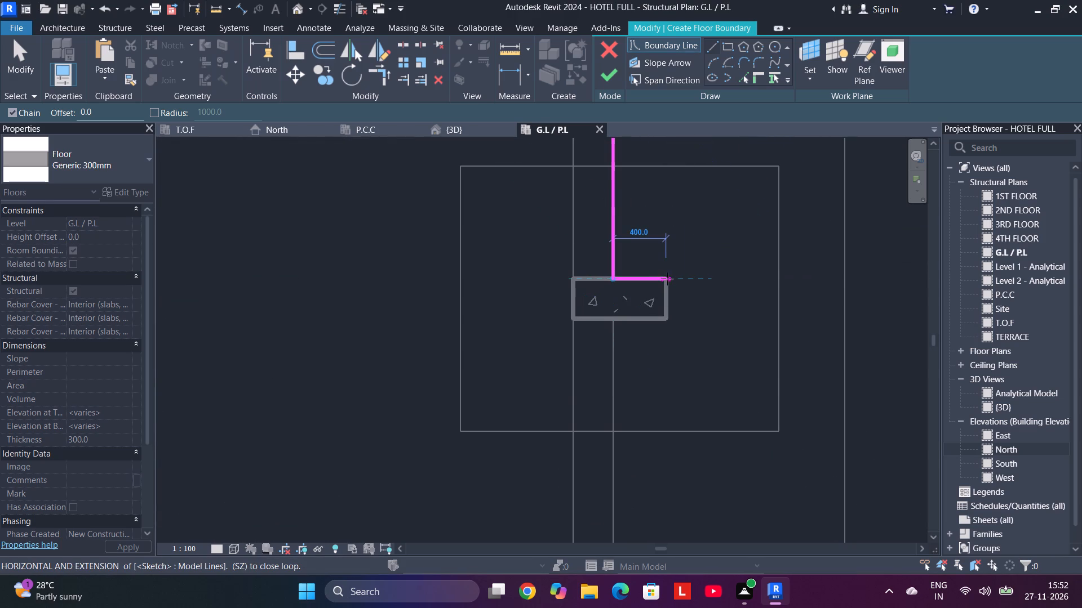
left_click(666, 280)
left_click(667, 317)
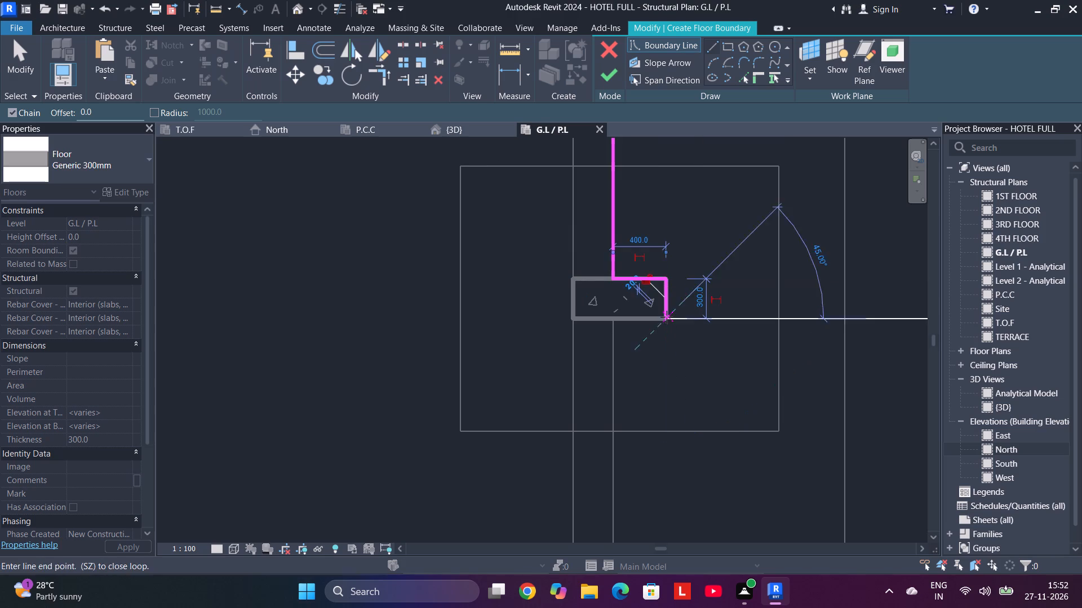
left_click(618, 324)
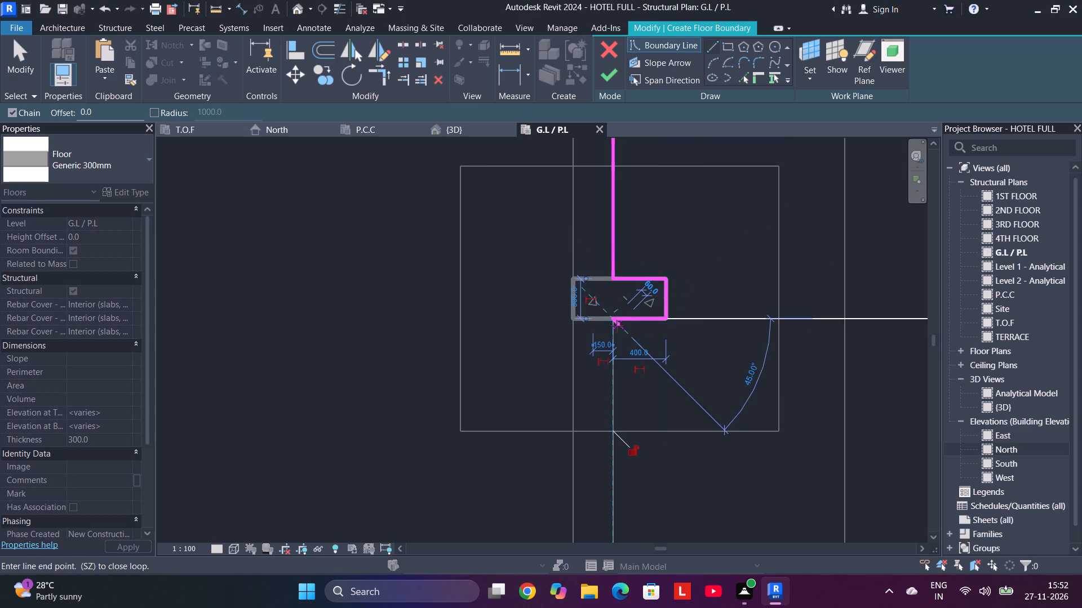
Continue the boundary down the east beam to the fifth column and wrap it 400 by 300 mm around the column's outer part.
scroll(617, 328, "down", 12)
middle_click_drag(615, 327, 599, 177)
scroll(603, 271, "down", 1)
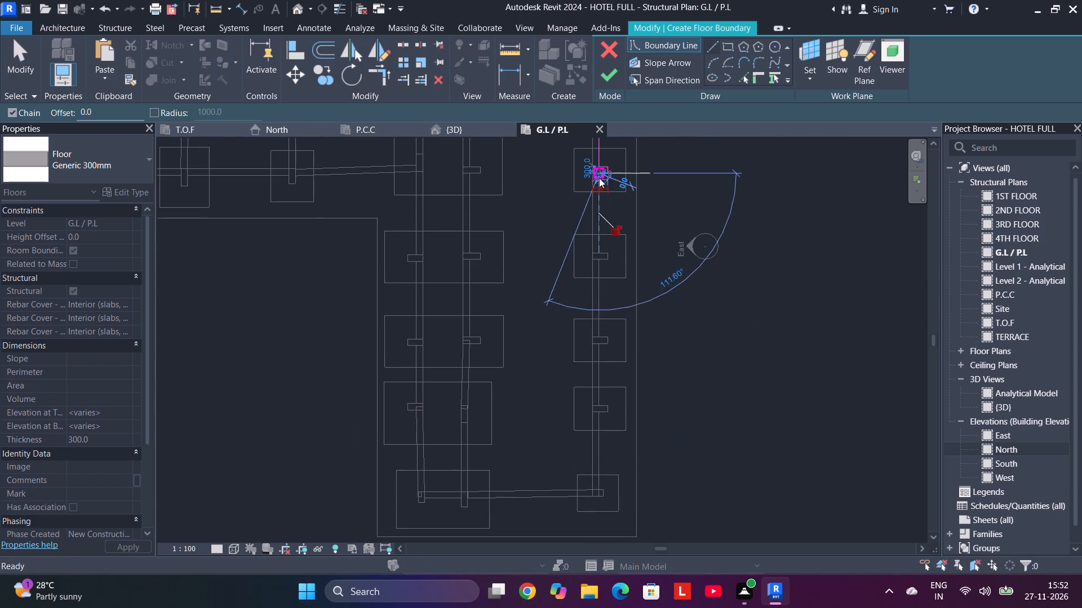
scroll(596, 251, "up", 10)
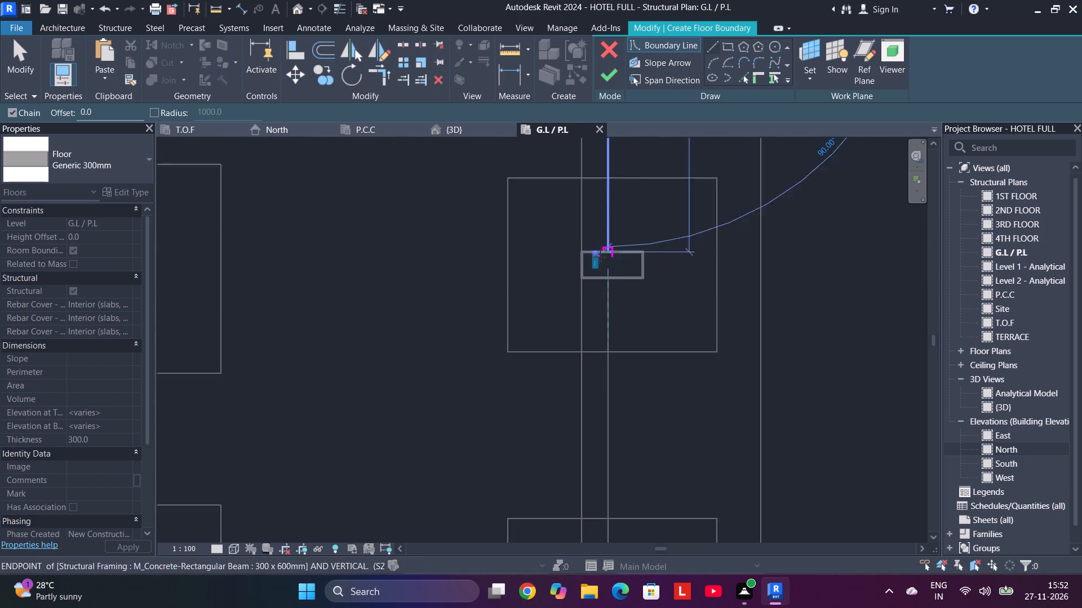
scroll(610, 257, "up", 4)
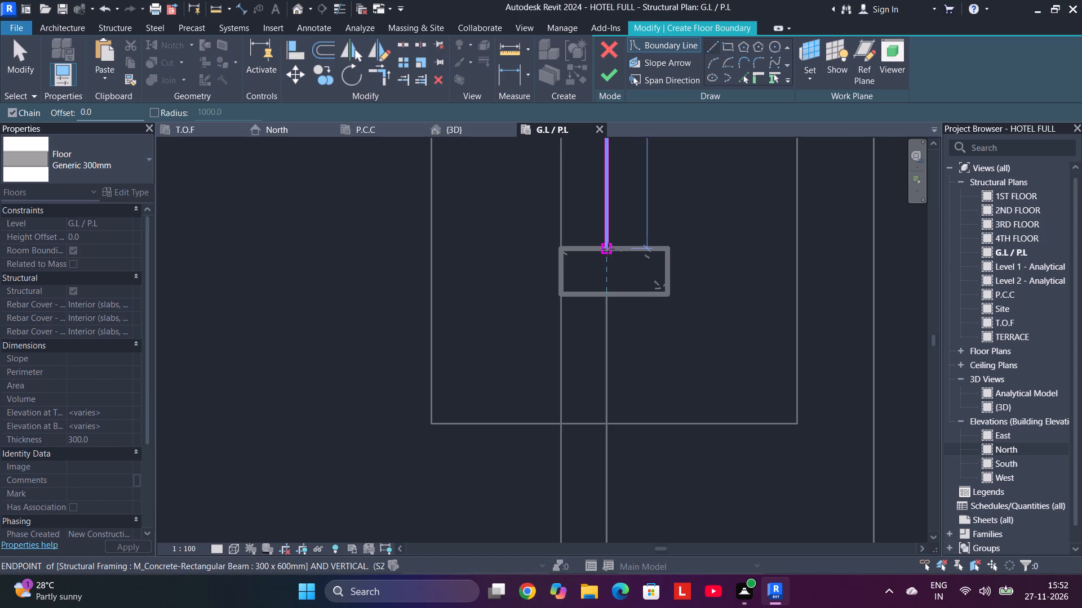
left_click(607, 247)
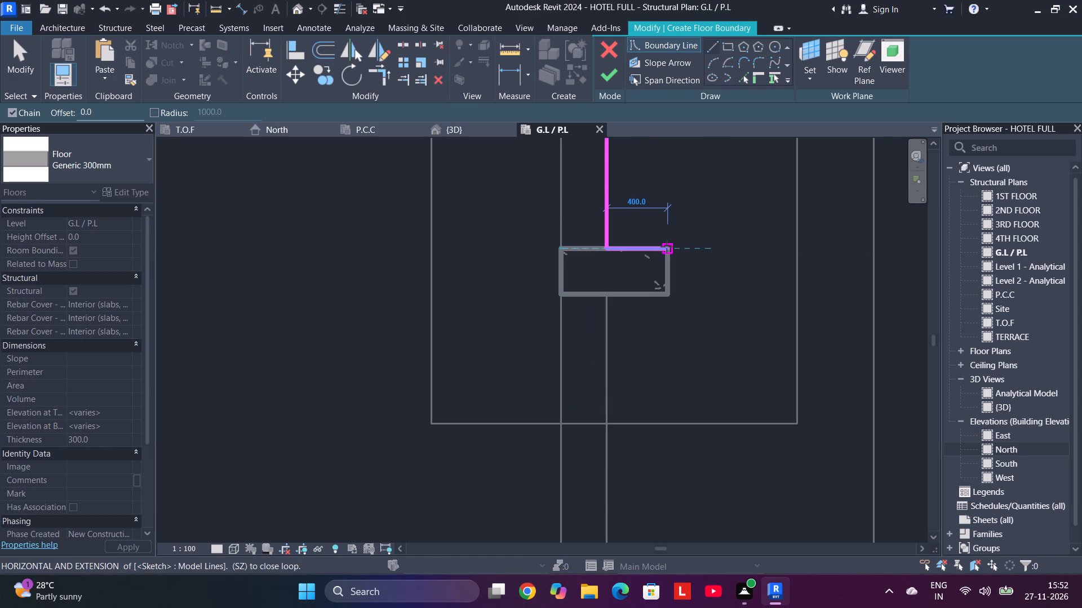
left_click(667, 247)
left_click(667, 293)
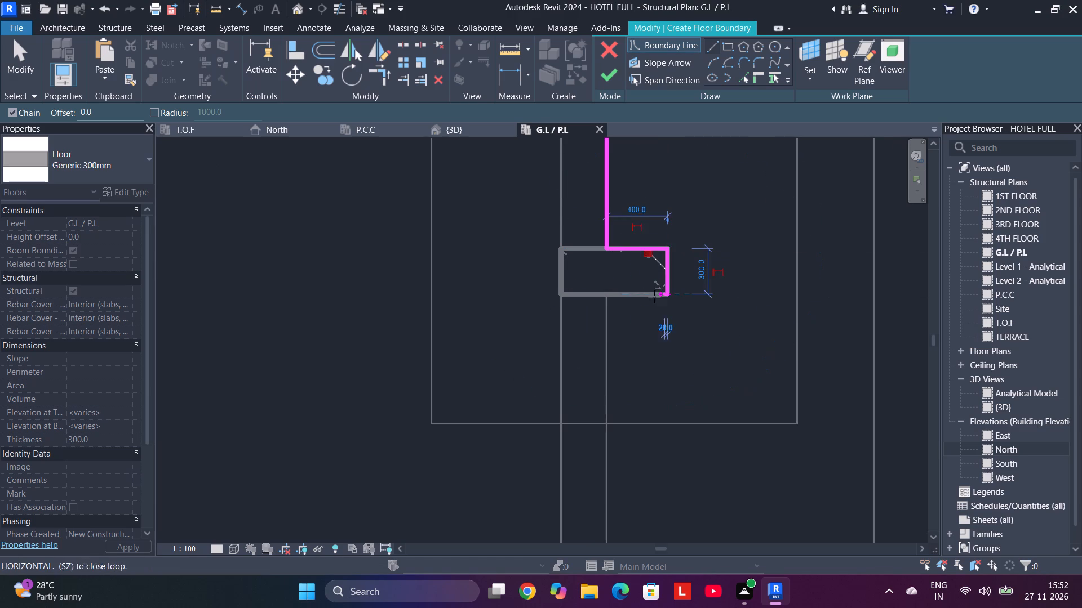
left_click(608, 300)
Continue the boundary down the east beam to the sixth column and wrap it 400 by 300 mm around the column's outer part.
scroll(608, 299, "down", 9)
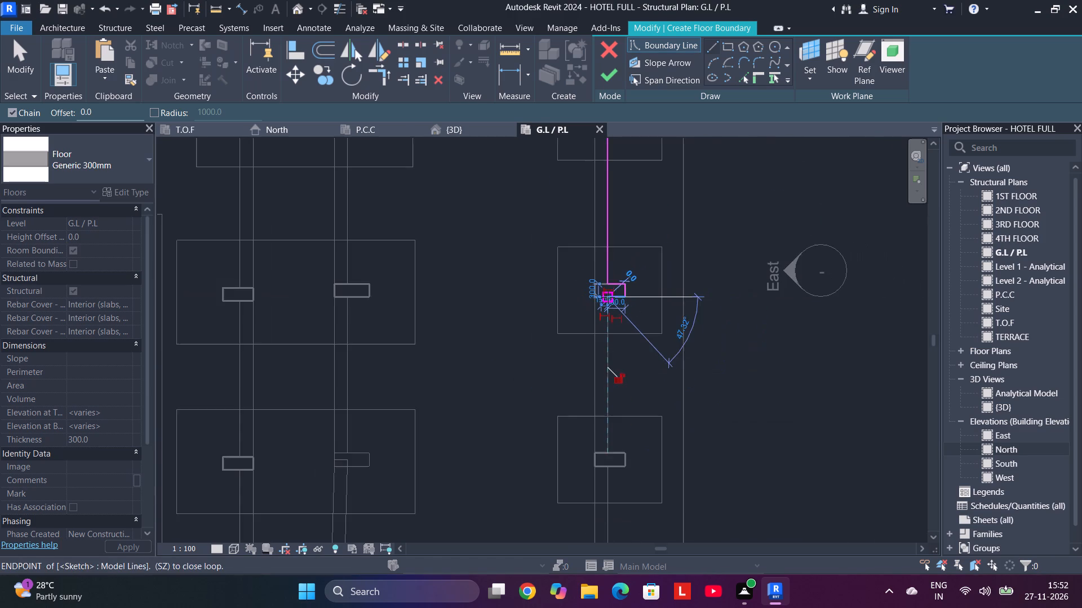
middle_click_drag(608, 252, 607, 157)
middle_click(607, 147)
middle_click(607, 146)
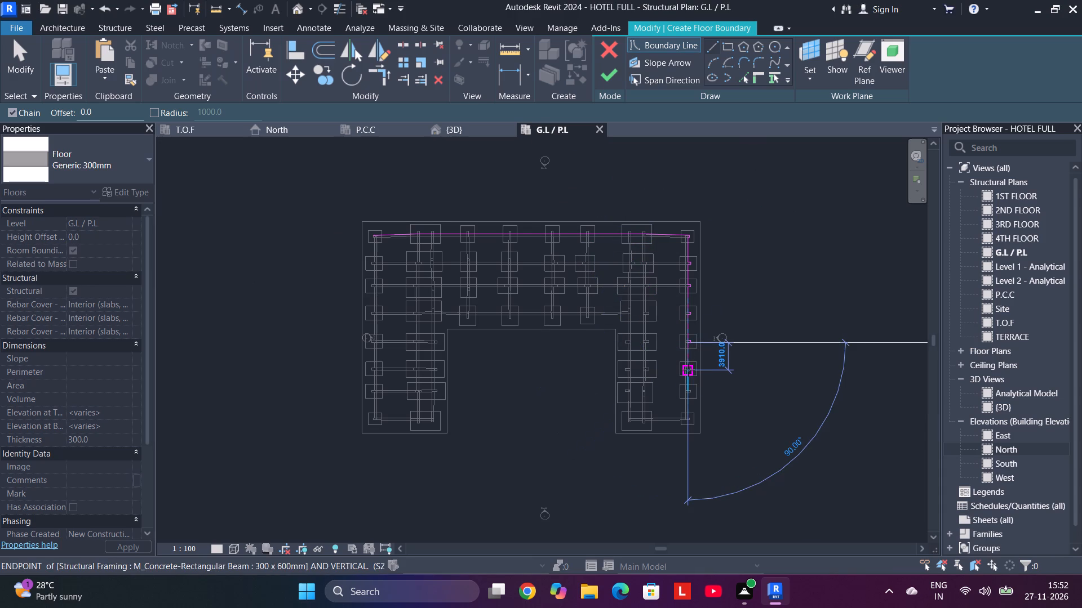
scroll(688, 367, "up", 10)
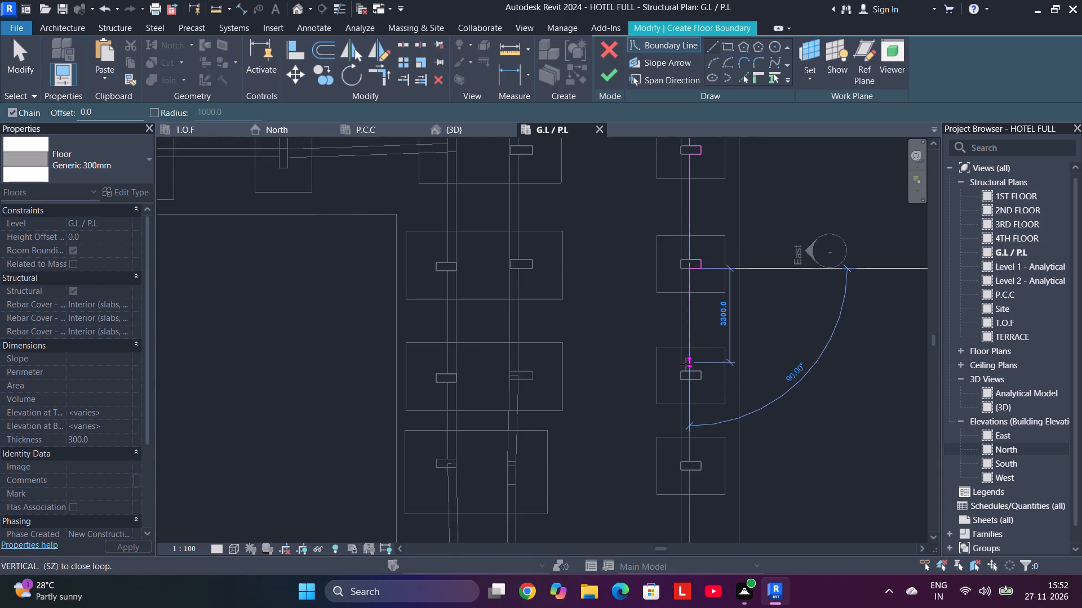
scroll(685, 389, "up", 10)
scroll(700, 345, "up", 2)
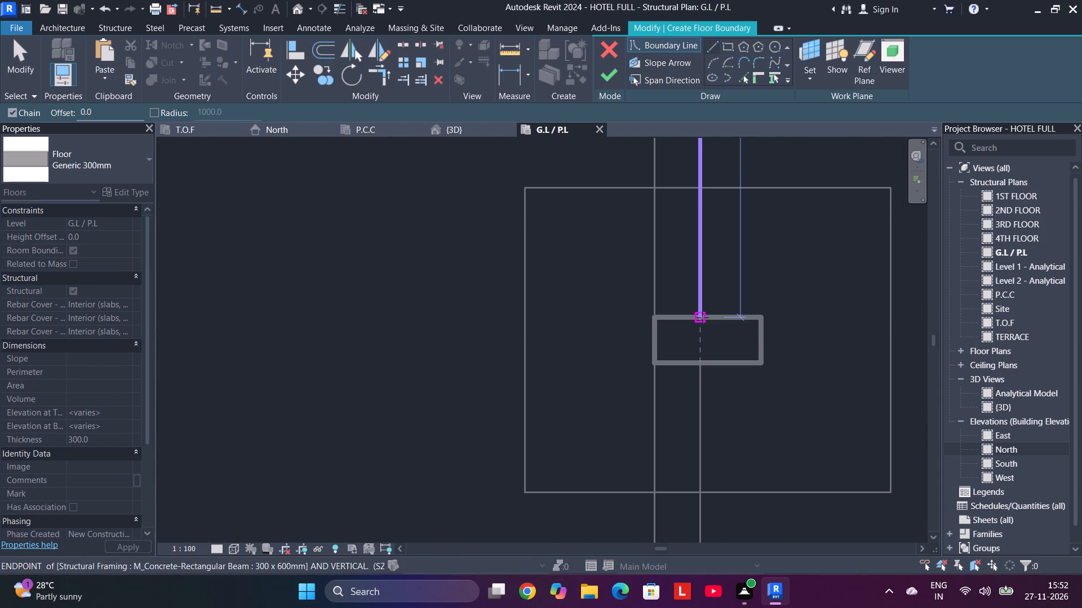
left_click(702, 318)
left_click(760, 314)
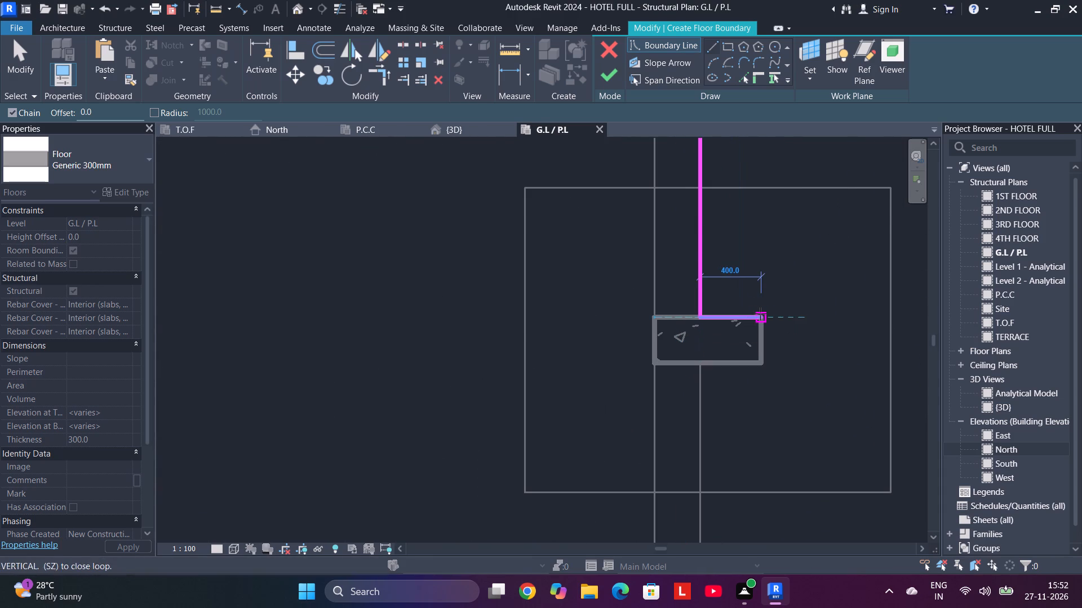
left_click(759, 364)
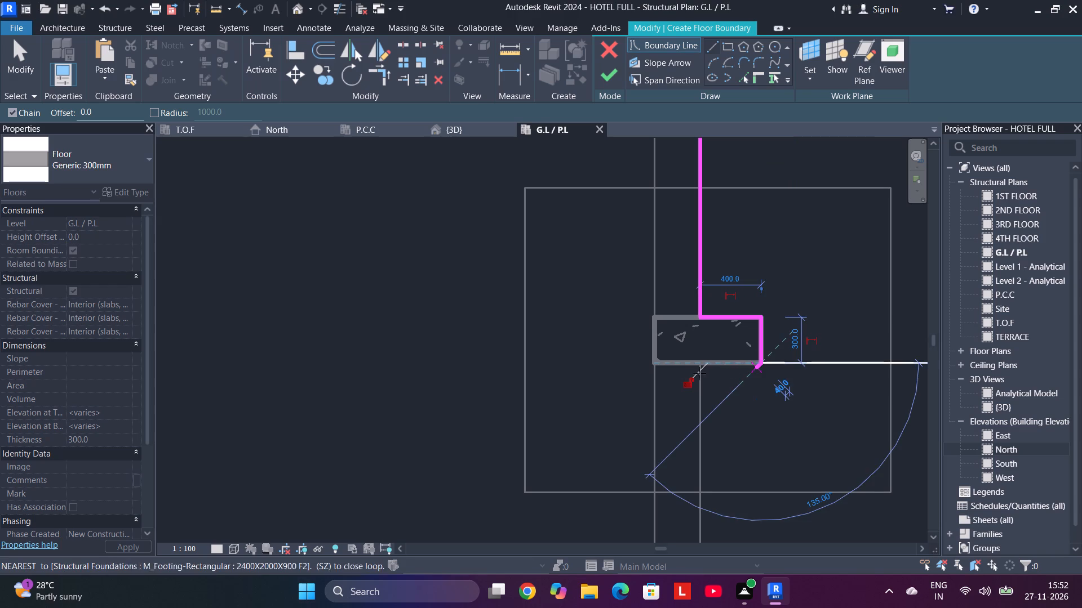
left_click(697, 366)
scroll(704, 385, "down", 4)
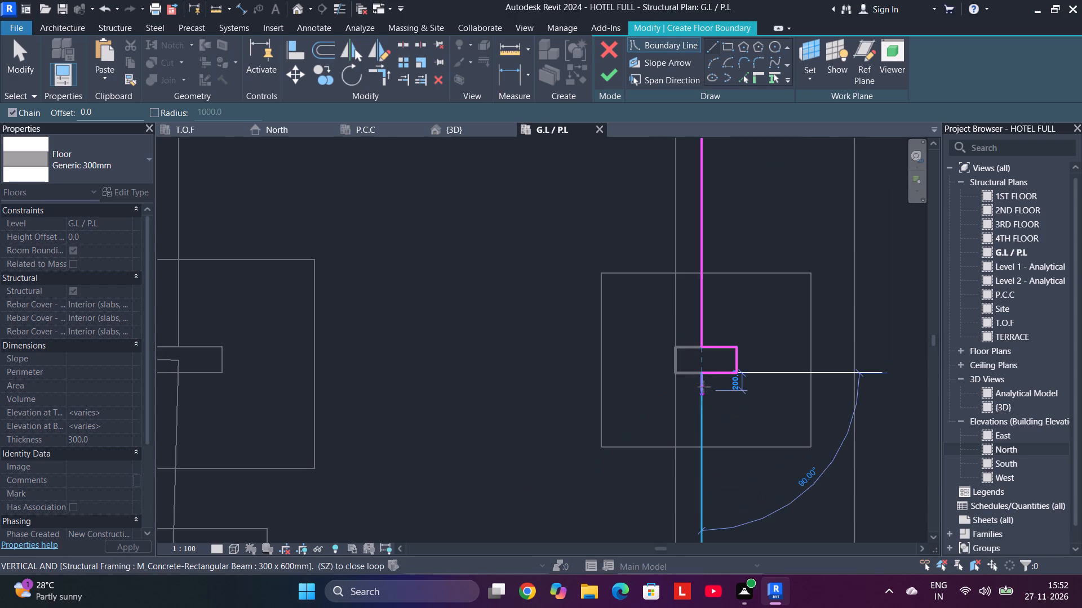
Continue the boundary about 2880 mm down the east beam and wrap it 400 by 300 mm around the seventh column's outer part.
scroll(704, 387, "down", 3)
middle_click_drag(704, 387, 657, 162)
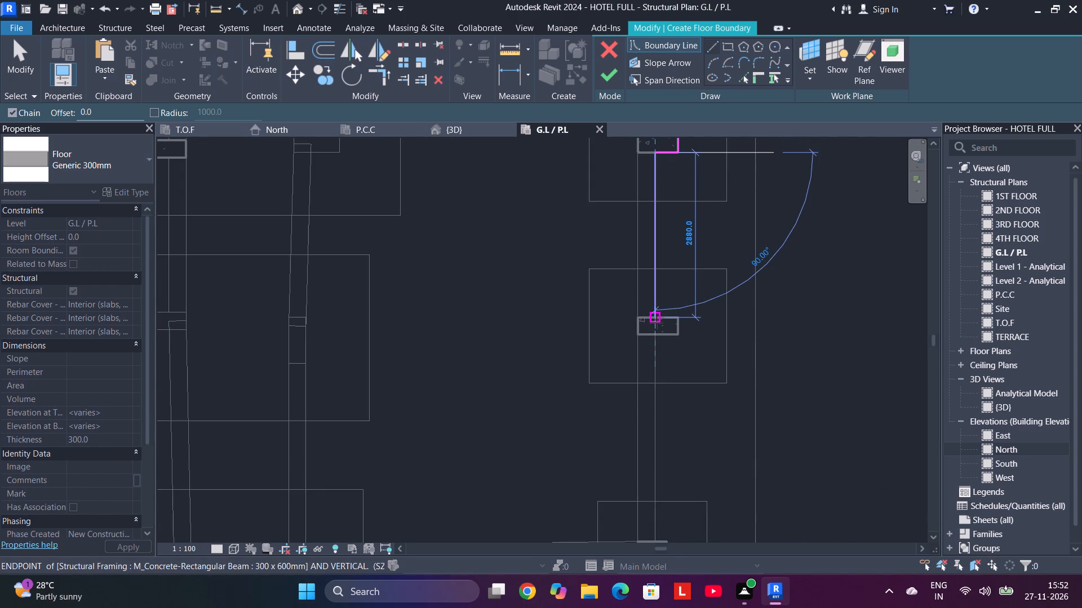
scroll(657, 323, "up", 4)
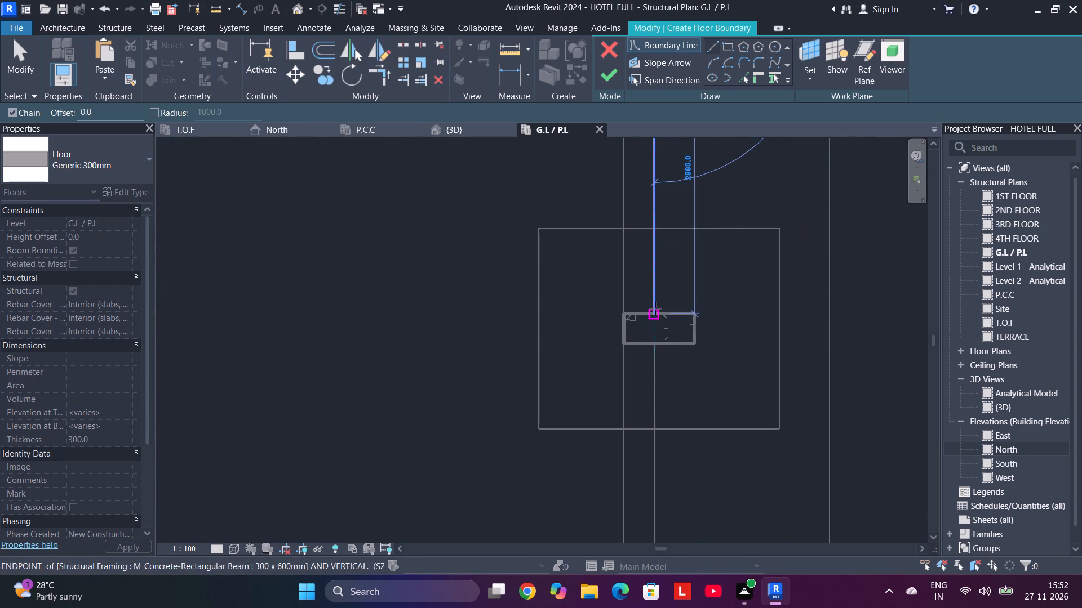
left_click(655, 309)
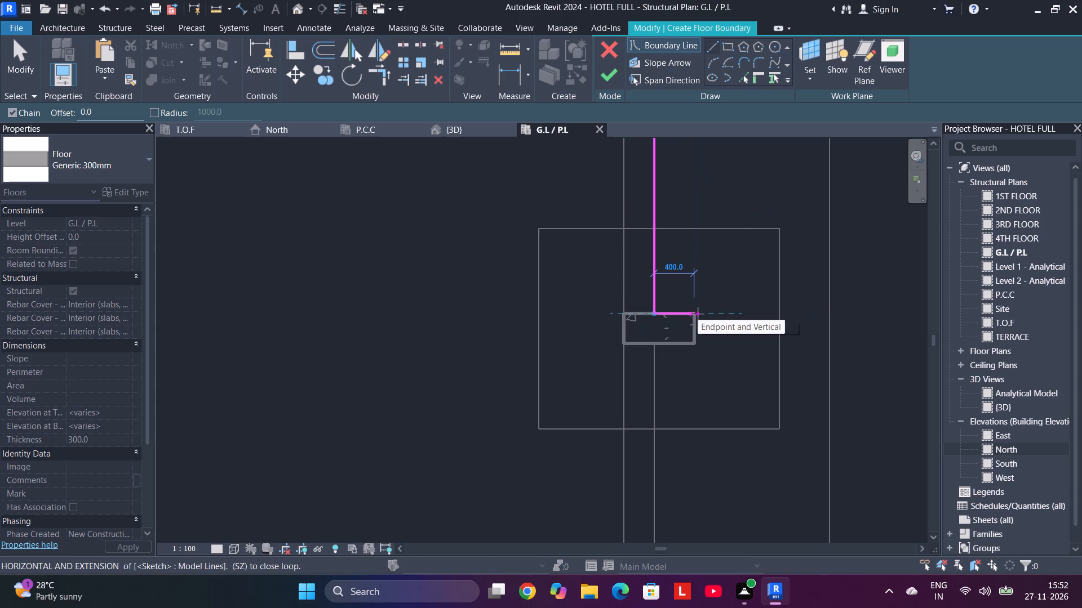
left_click(694, 315)
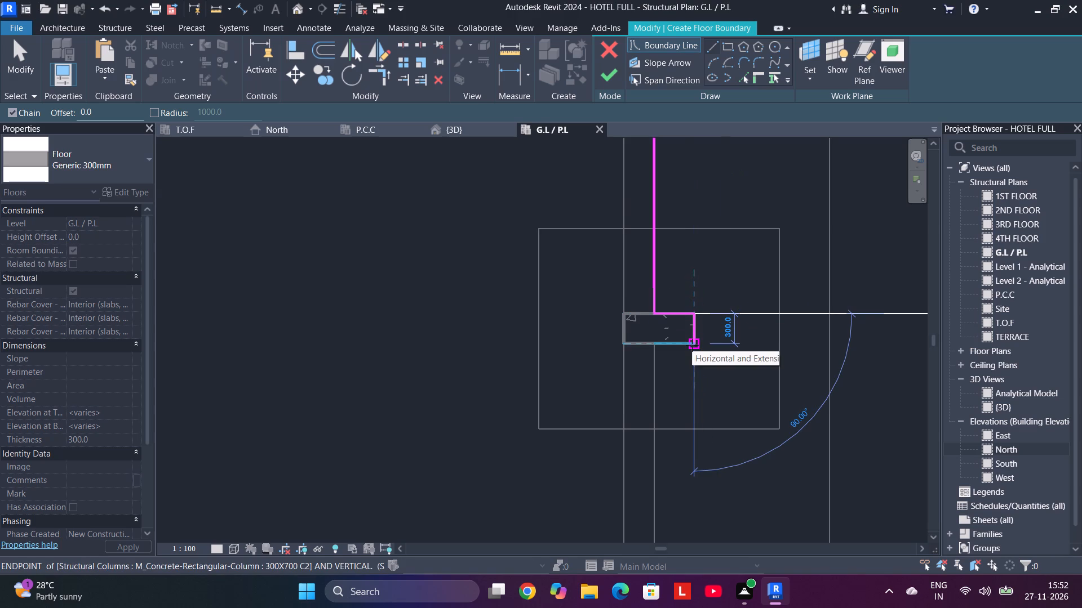
left_click(692, 345)
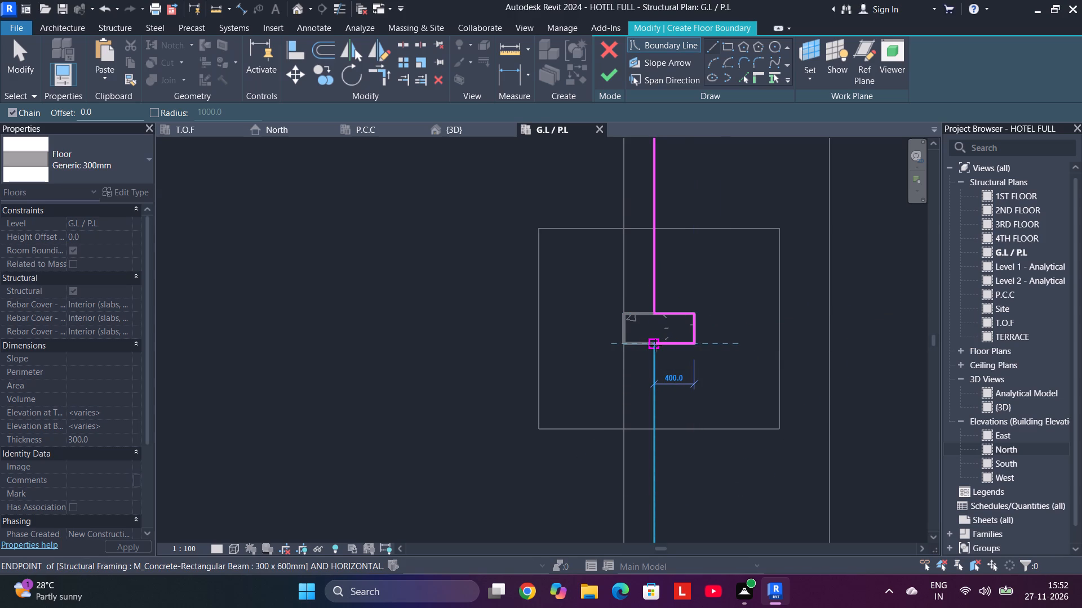
left_click(655, 345)
Continue the boundary about 3600 mm down to the southeast corner column and run it 200 by 300 mm around the column's outer corner.
scroll(655, 345, "down", 9)
middle_click_drag(655, 345, 651, 249)
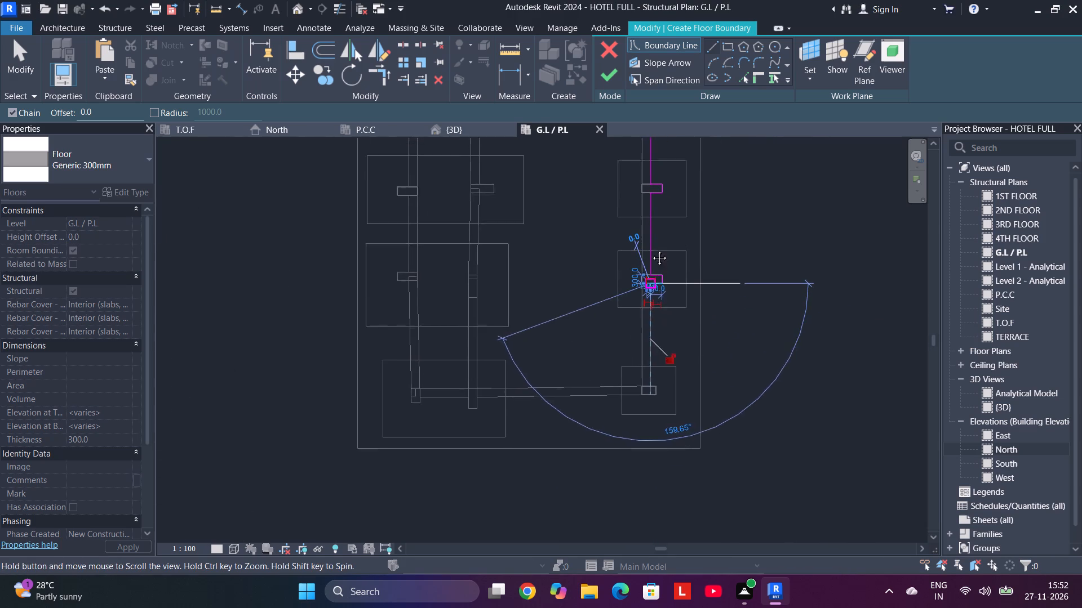
middle_click_drag(651, 249, 652, 226)
scroll(653, 329, "up", 4)
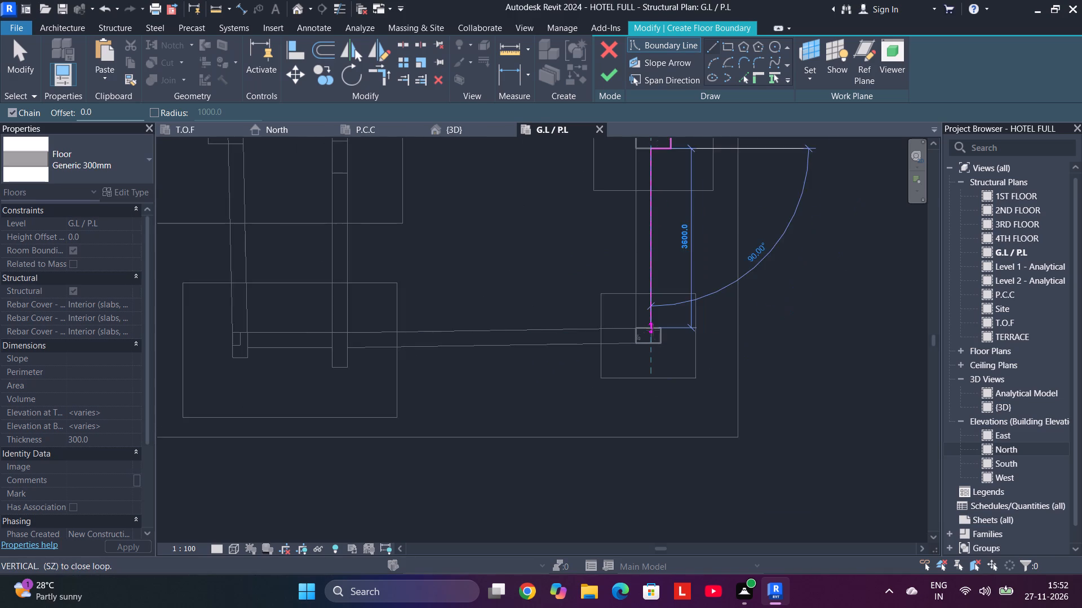
scroll(653, 329, "up", 10)
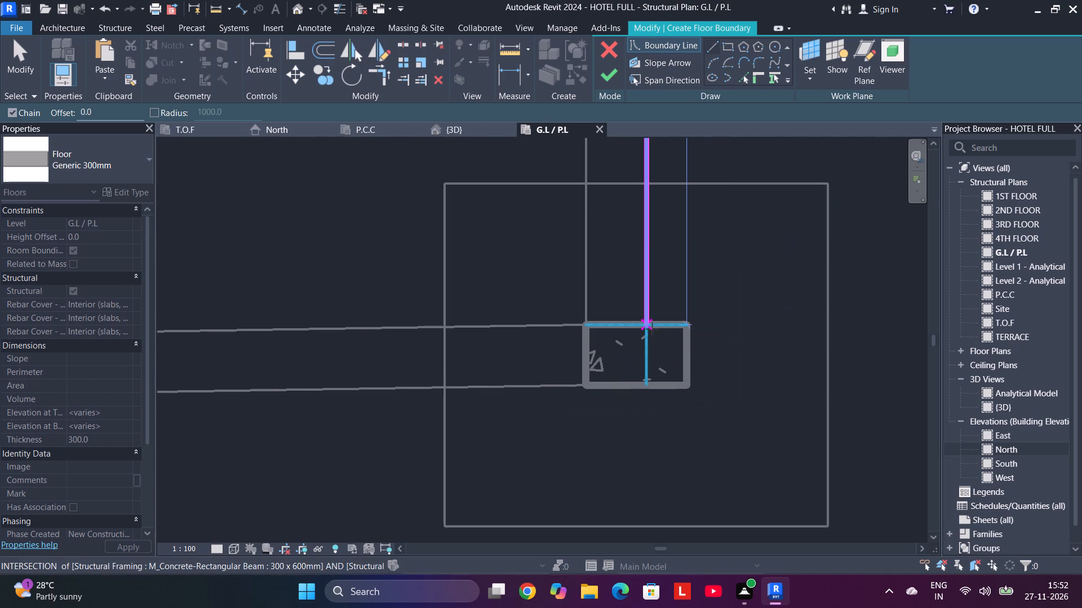
left_click(652, 329)
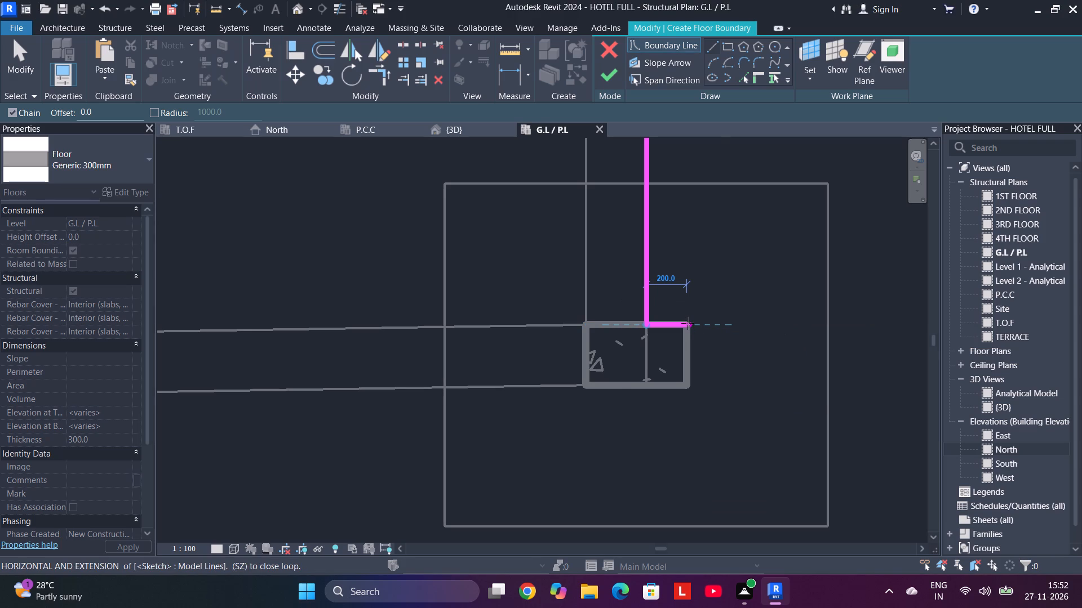
left_click(688, 323)
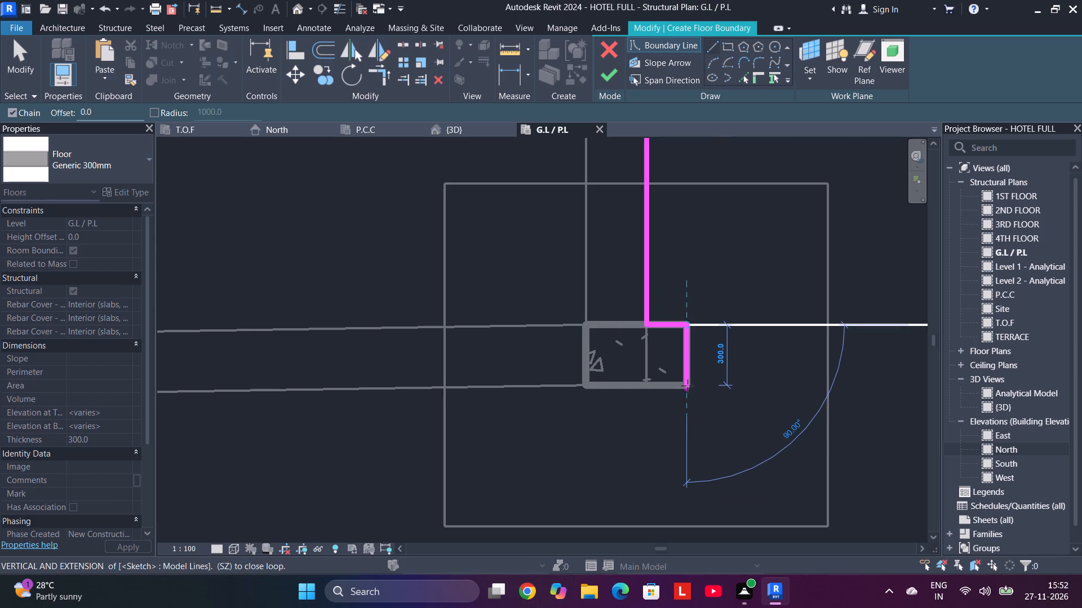
left_click(687, 384)
Run the boundary west along the south beam to the next column and wrap it 300 mm wide around the part projecting about 400 mm below.
middle_click_drag(485, 385, 946, 348)
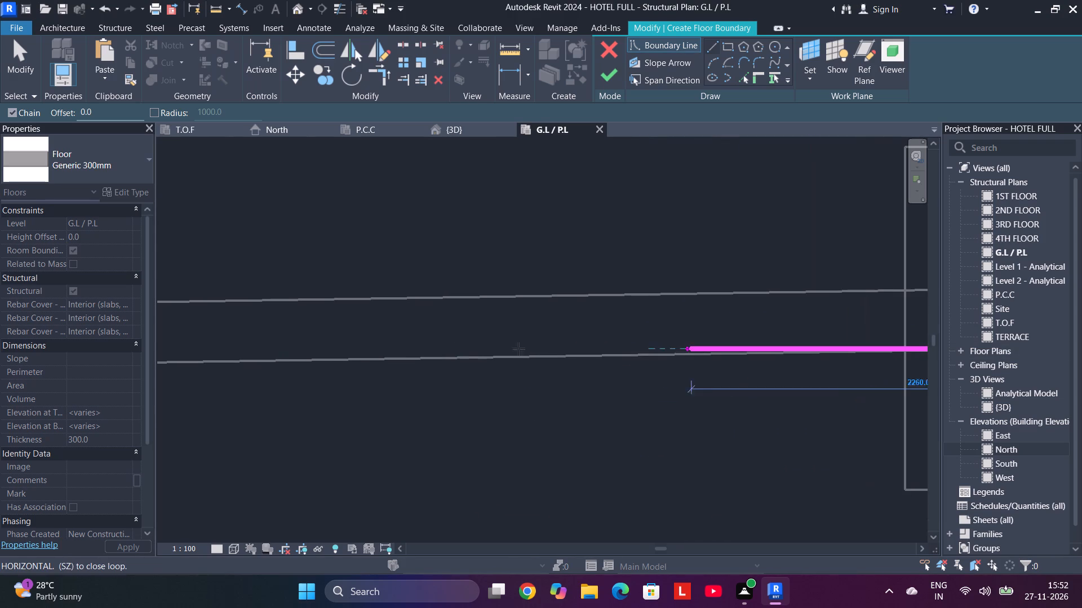
scroll(356, 353, "down", 1)
middle_click_drag(356, 353, 738, 303)
scroll(533, 324, "down", 1)
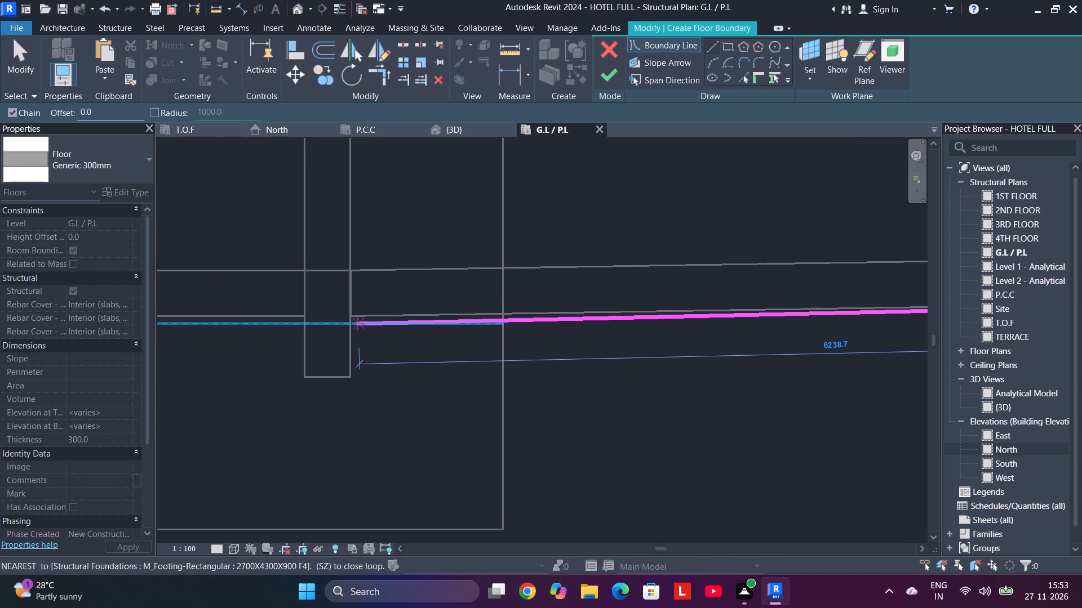
scroll(355, 320, "up", 4)
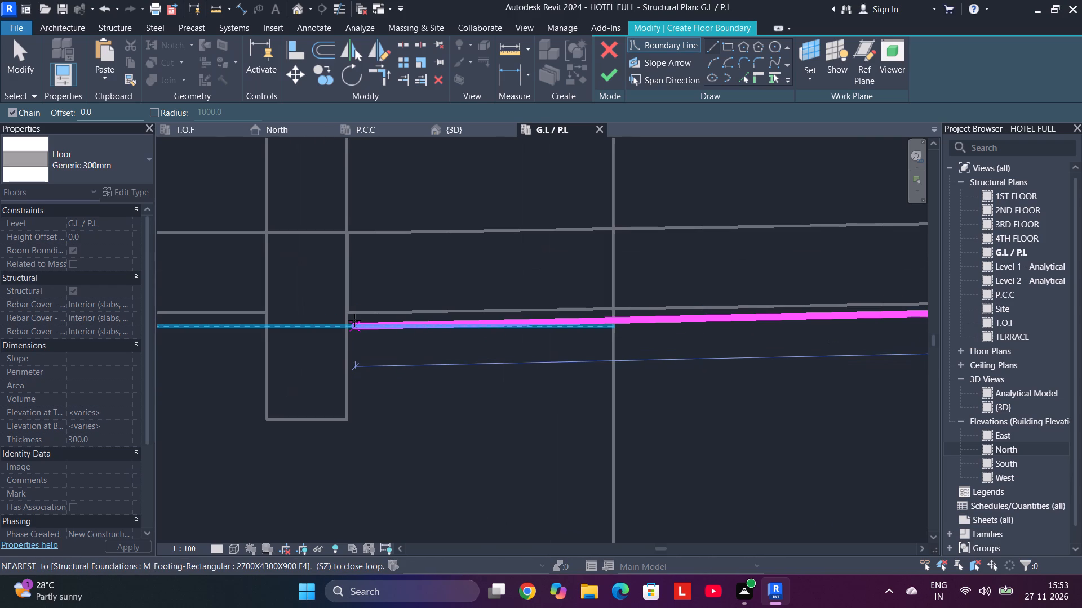
scroll(354, 320, "up", 5)
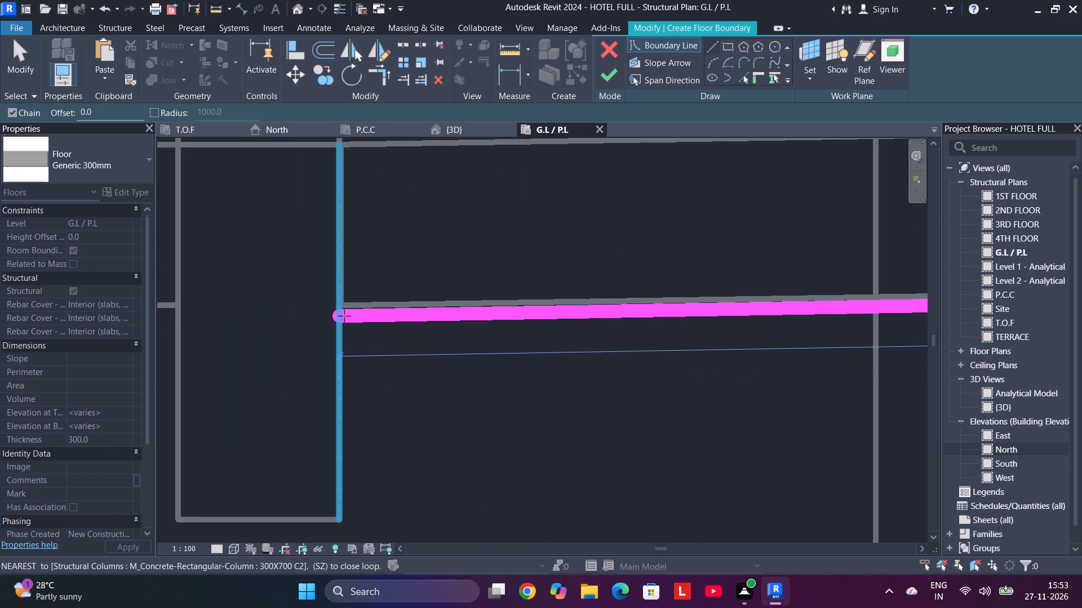
left_click(342, 312)
scroll(342, 310, "down", 2)
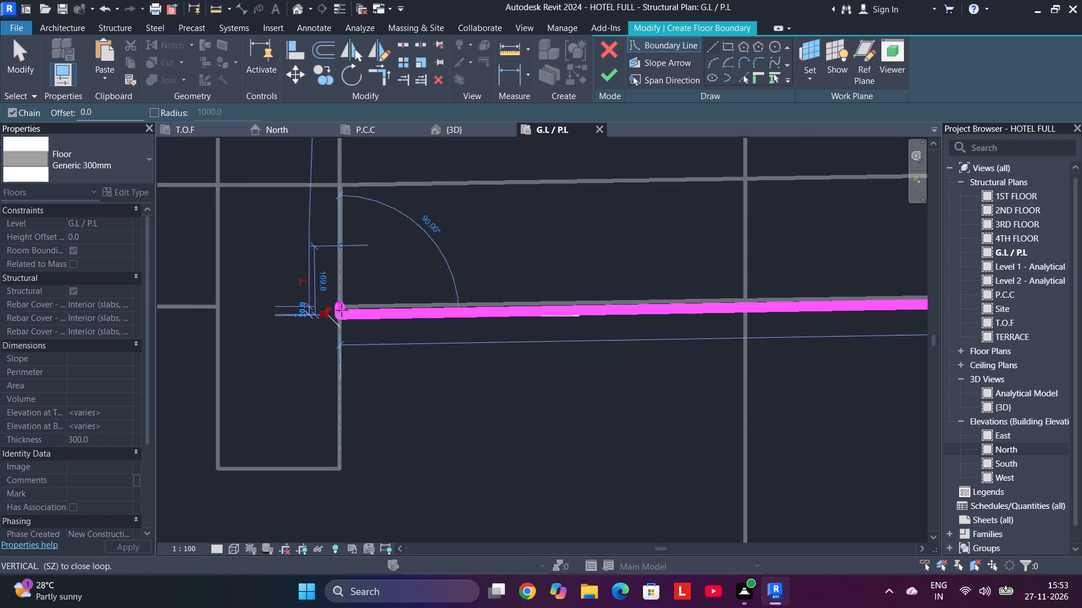
scroll(342, 310, "down", 1)
middle_click_drag(345, 307, 636, 302)
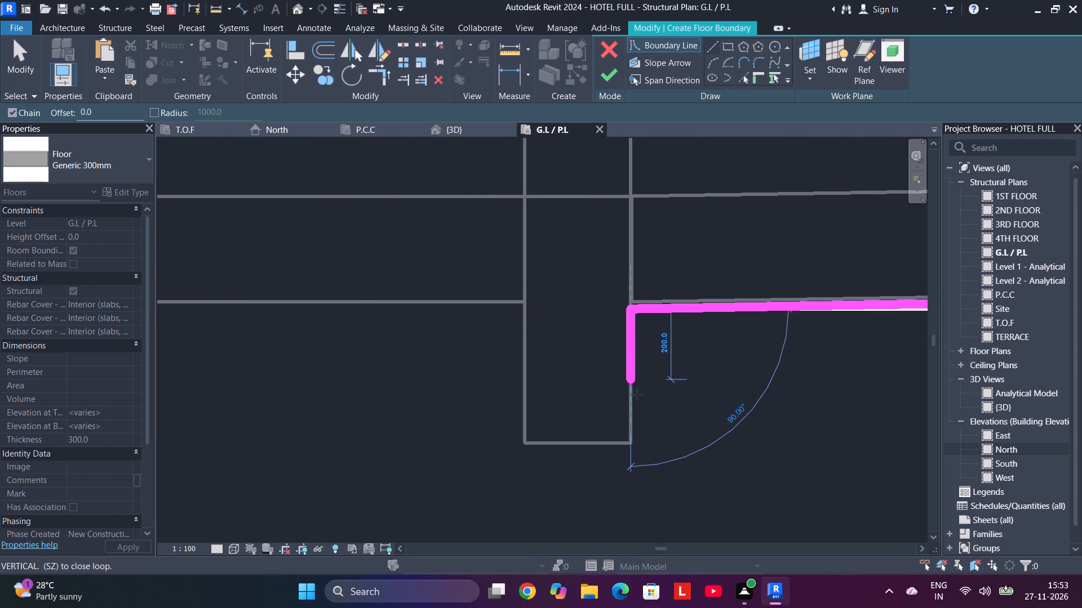
left_click(637, 442)
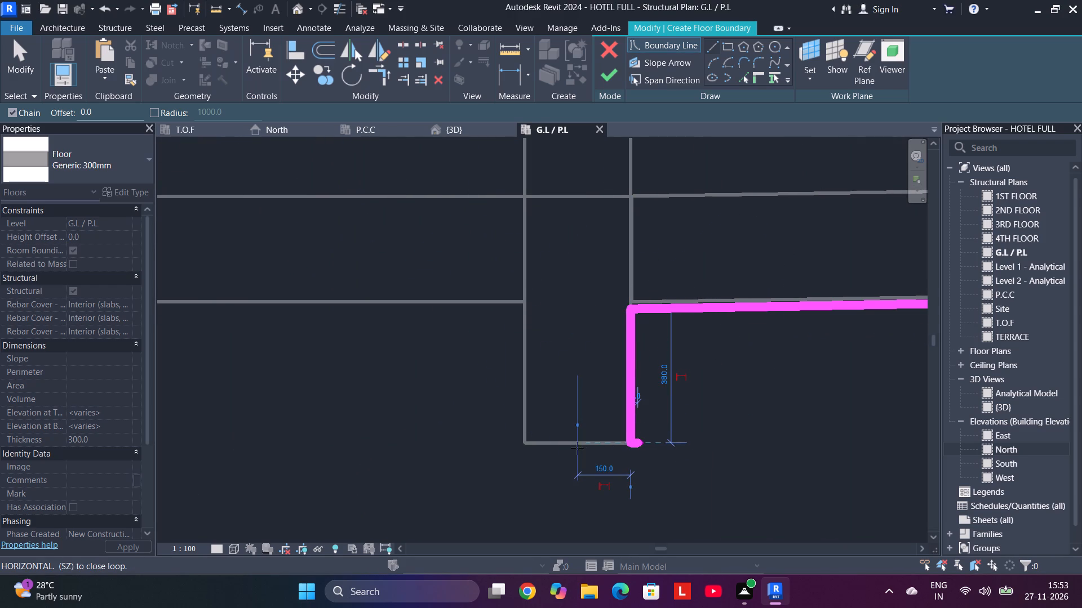
left_click(524, 444)
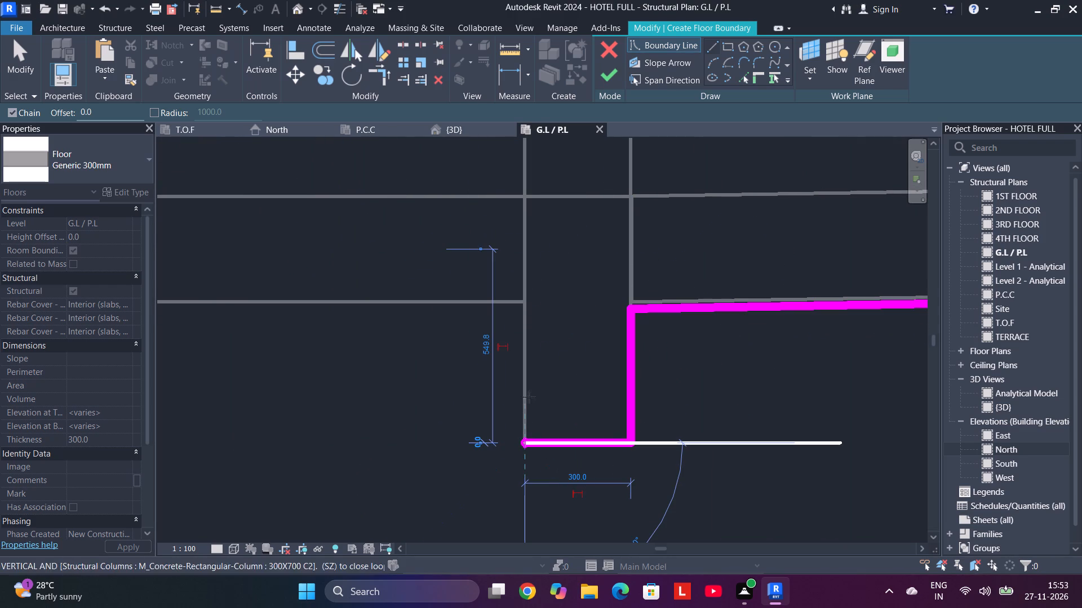
left_click(521, 307)
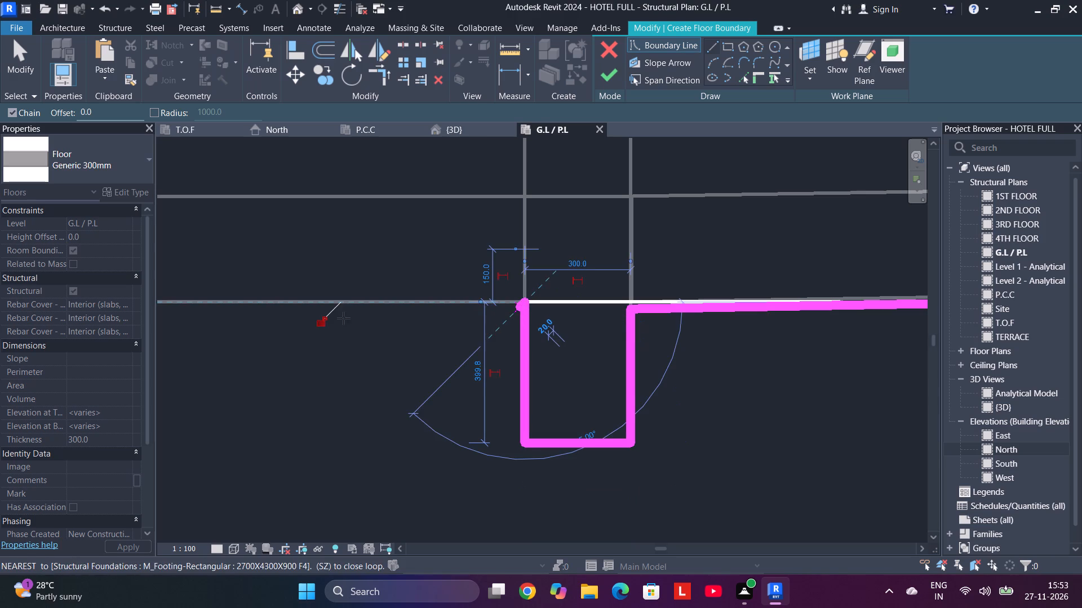
Continue the boundary about 1700 mm west to the southwest corner column, then trace 200 mm down and 300 mm across its projecting end.
middle_click_drag(342, 318, 750, 261)
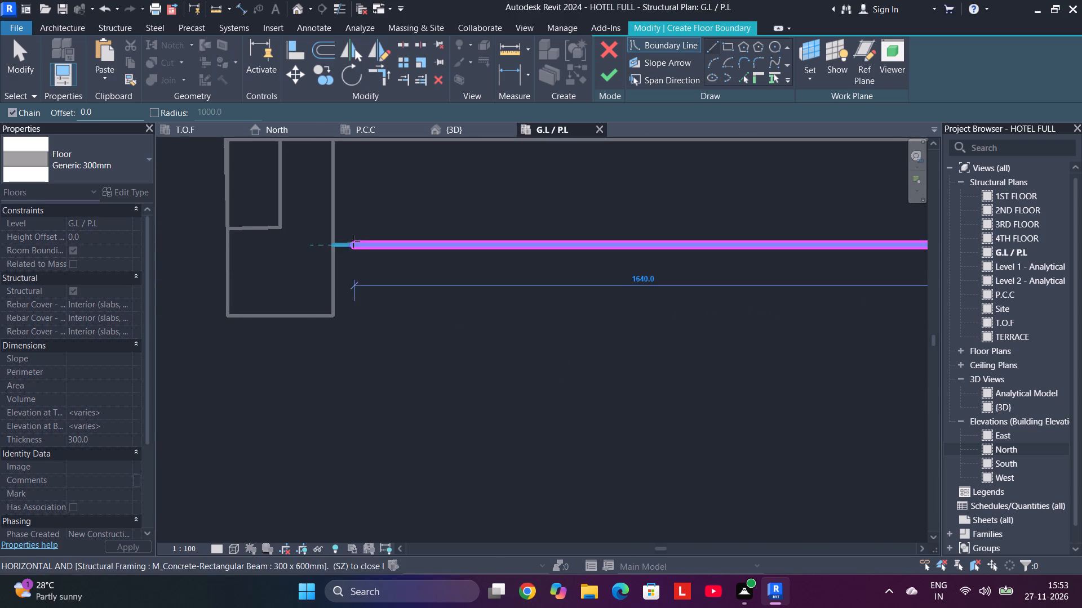
left_click(328, 246)
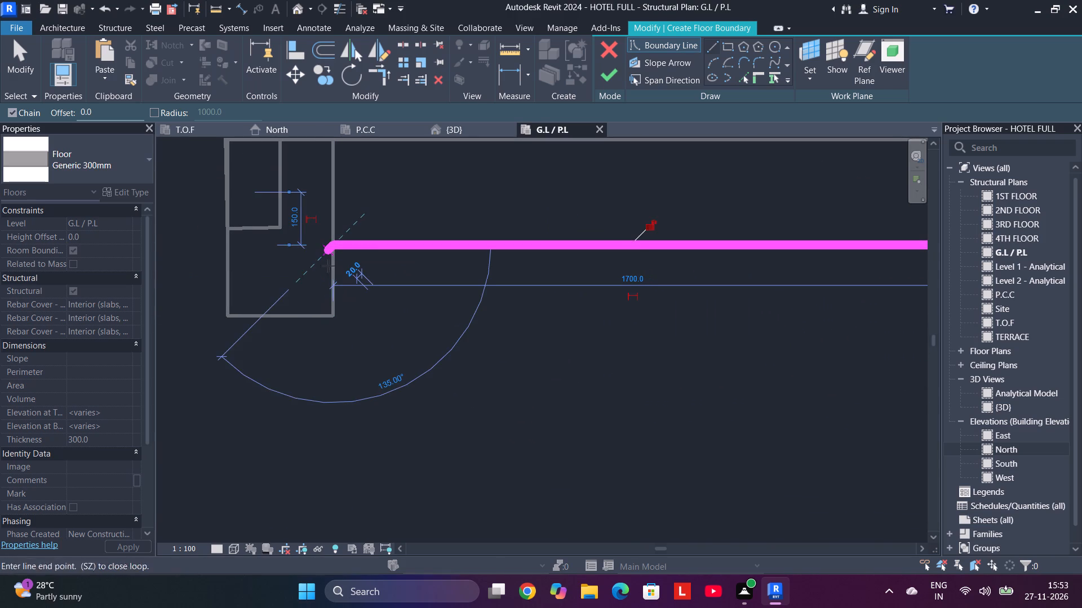
left_click(332, 316)
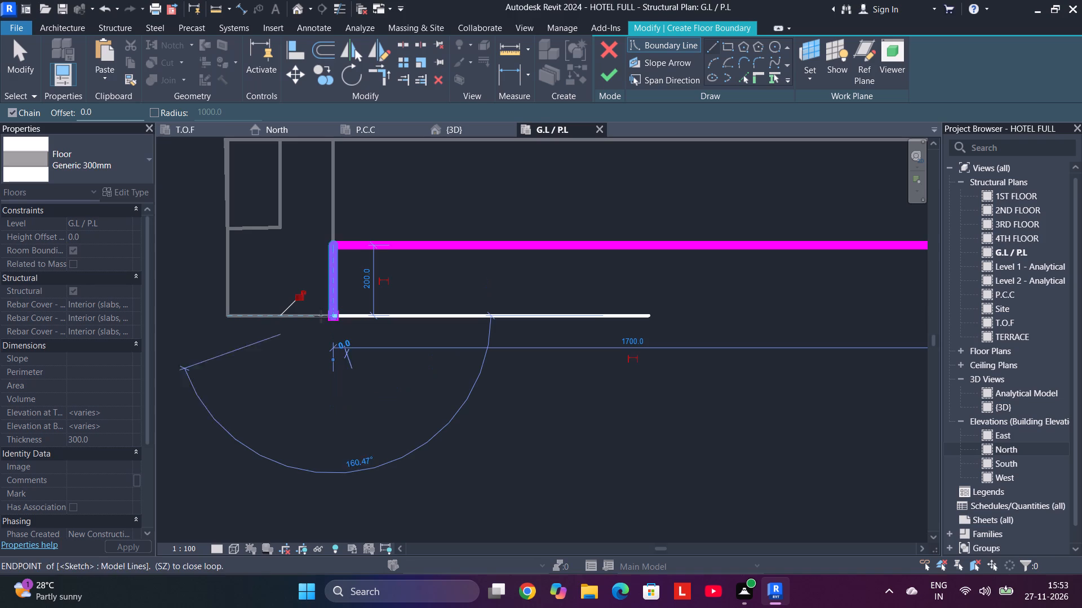
left_click(227, 314)
Draw the boundary from the southwest corner up the west beam's outer edge to the underside of the next column.
scroll(241, 238, "down", 5)
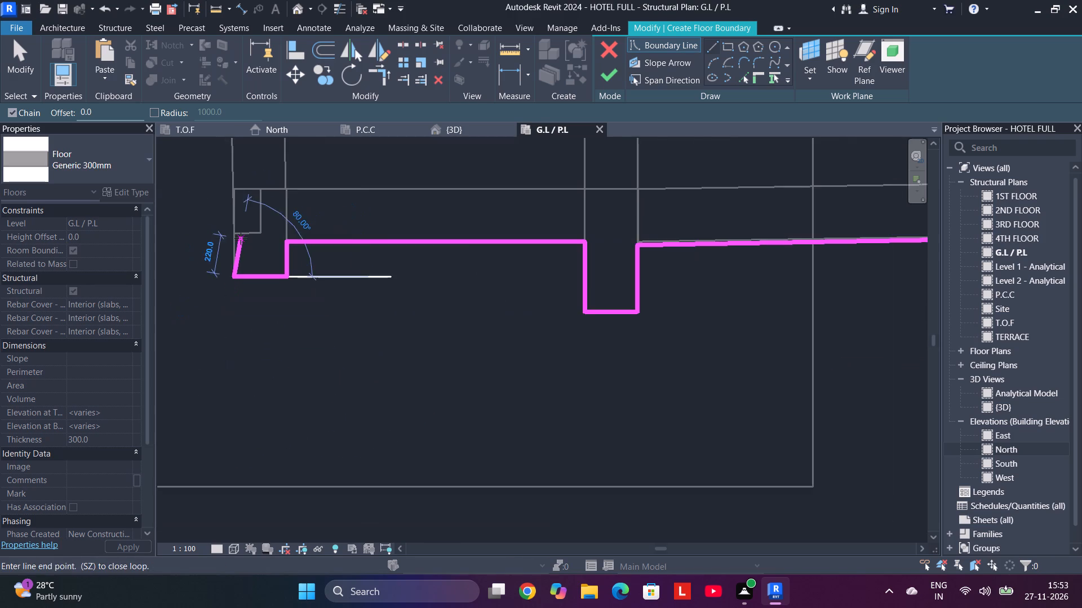
scroll(241, 238, "down", 4)
middle_click_drag(242, 235, 230, 342)
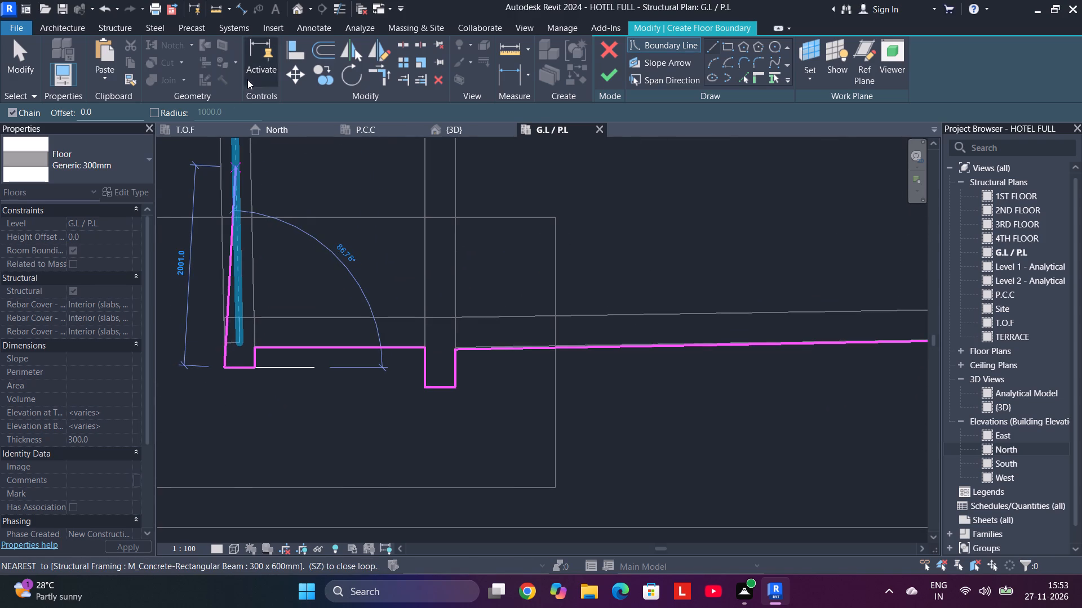
middle_click_drag(209, 157, 205, 279)
scroll(211, 228, "down", 5)
middle_click_drag(212, 216, 211, 236)
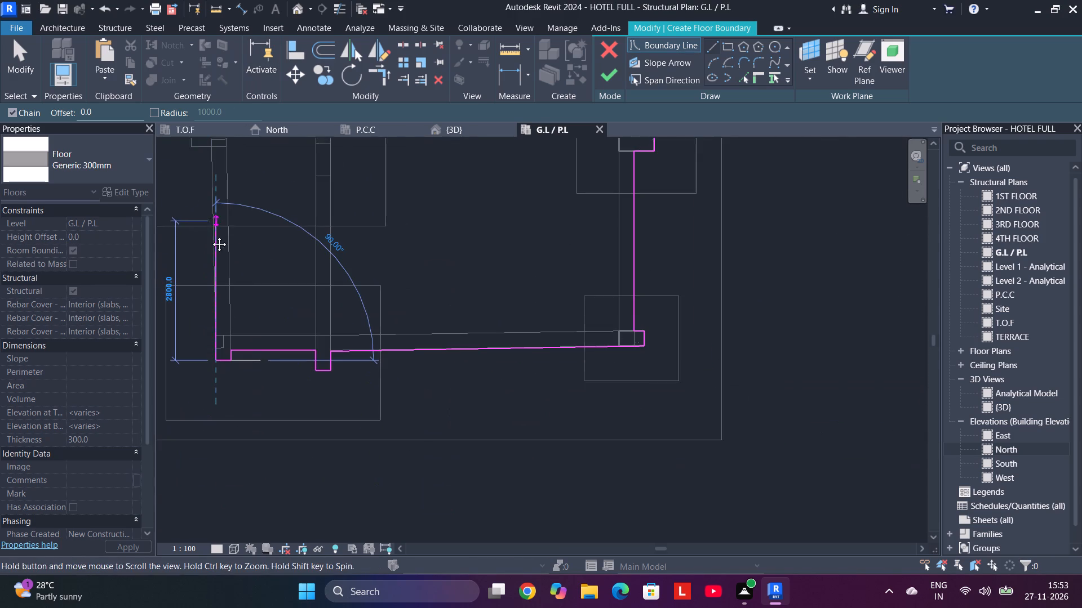
middle_click_drag(211, 236, 205, 279)
middle_click_drag(200, 165, 211, 261)
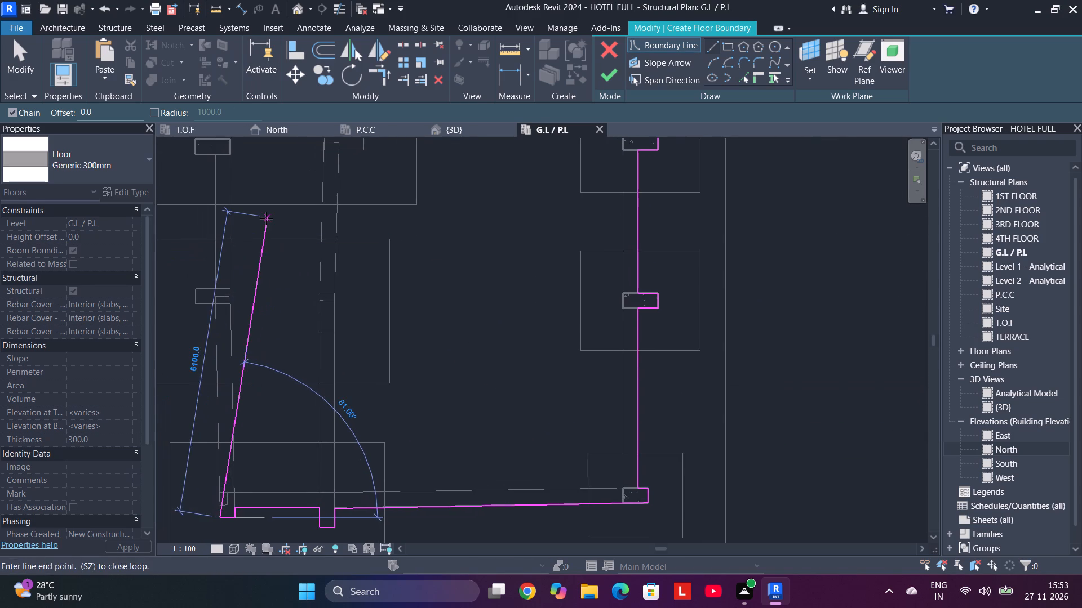
middle_click_drag(266, 218, 400, 208)
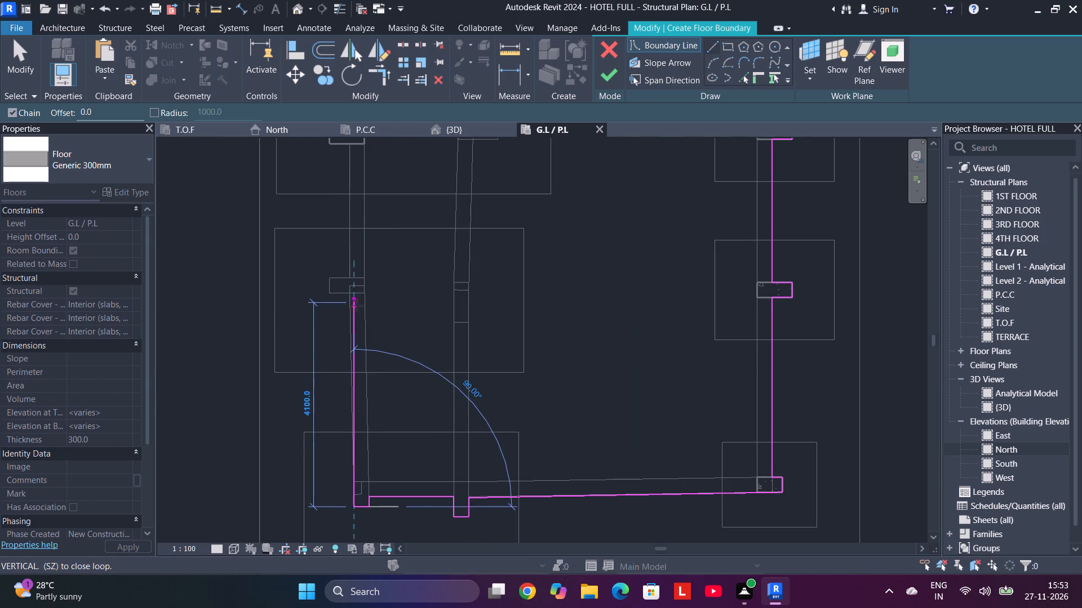
scroll(355, 306, "up", 16)
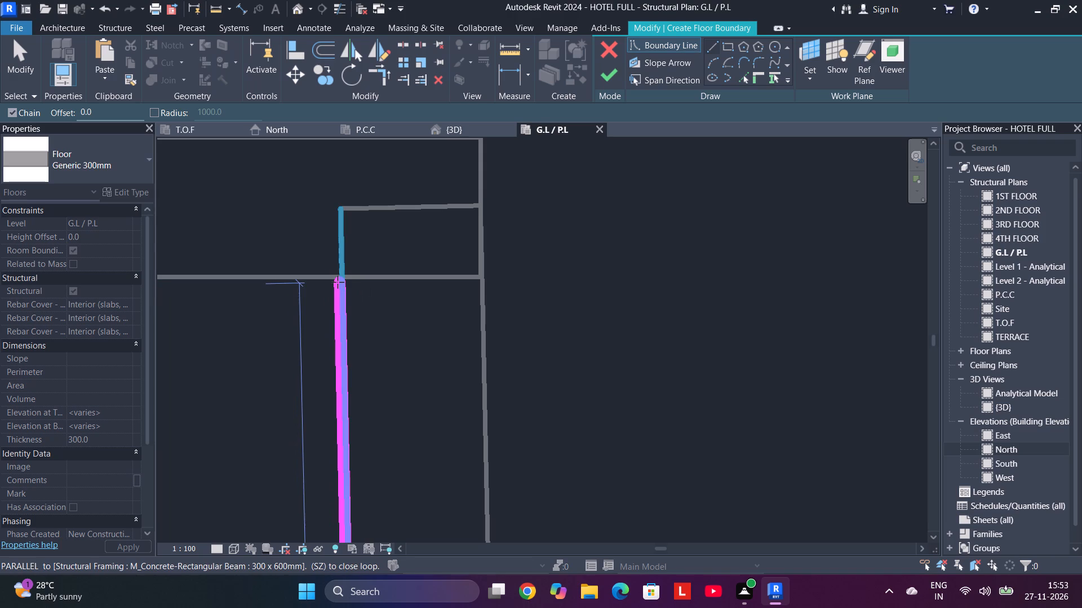
left_click(338, 282)
Wrap the boundary about 400 by 310 mm around the outer part of this west-side column, back to the beam's outer edge.
scroll(335, 279, "down", 3)
middle_click_drag(335, 279, 500, 285)
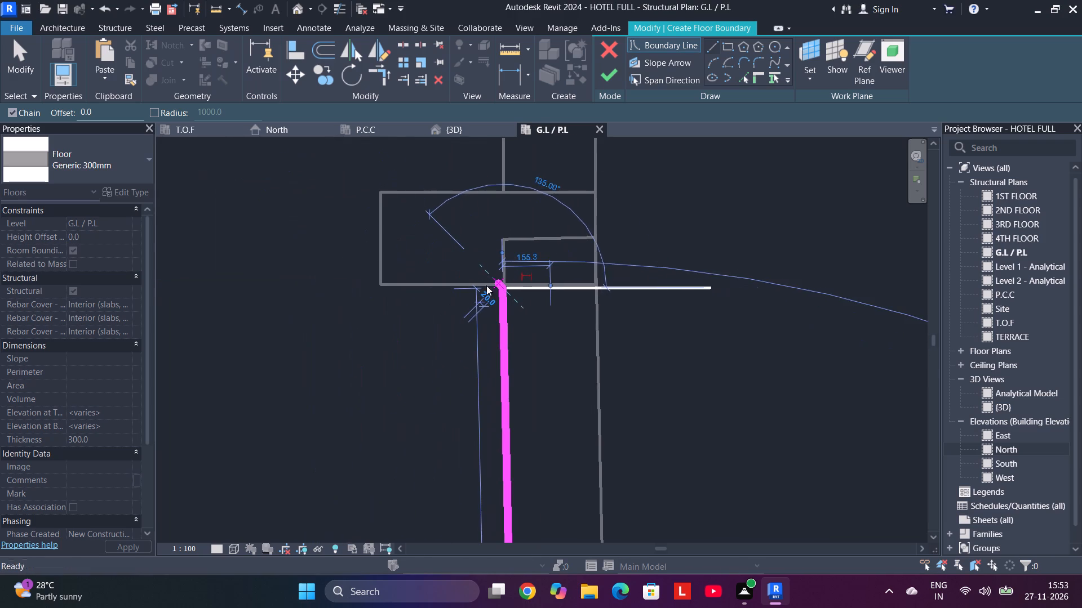
left_click(380, 281)
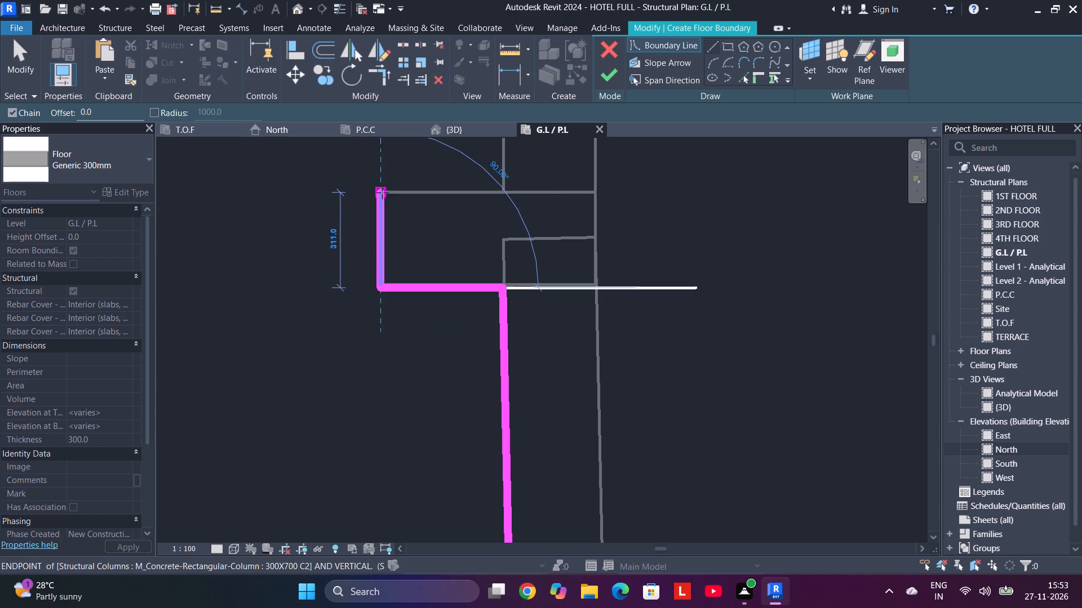
left_click(382, 193)
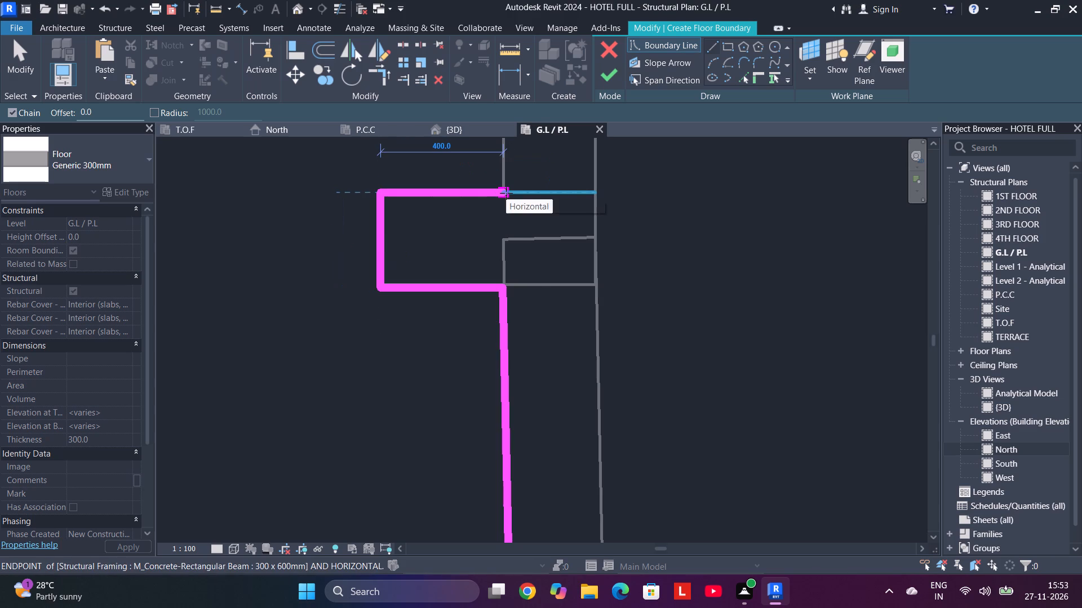
left_click(502, 193)
Continue the boundary about 2700 mm north along the west beam to the next column and wrap about 400 by 300 mm around its outer part.
middle_click_drag(503, 188, 493, 425)
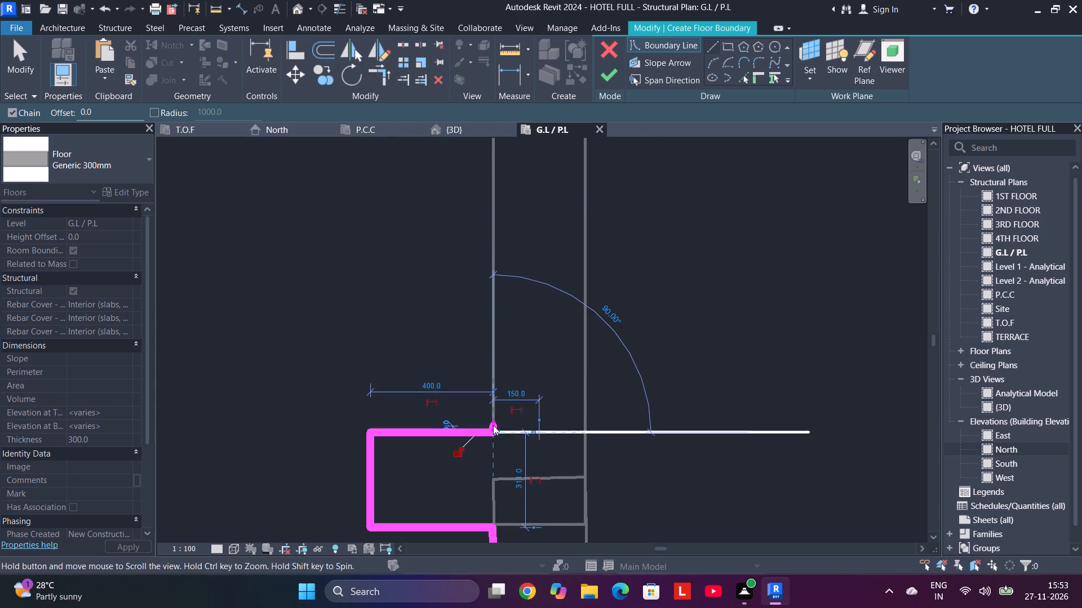
middle_click_drag(493, 425, 493, 428)
scroll(494, 291, "down", 11)
middle_click_drag(498, 234, 486, 427)
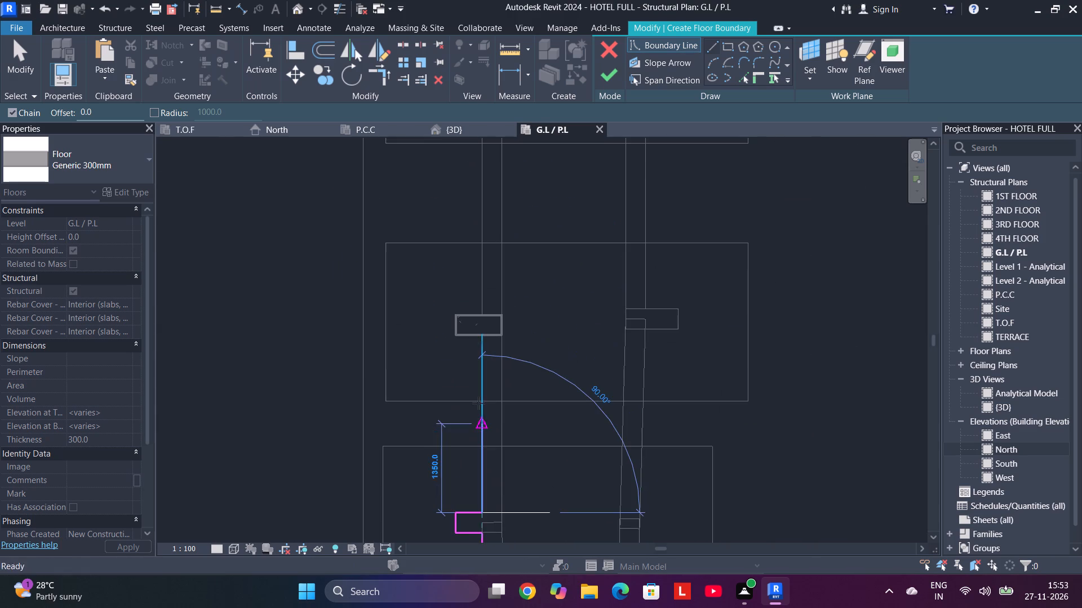
scroll(482, 349, "up", 4)
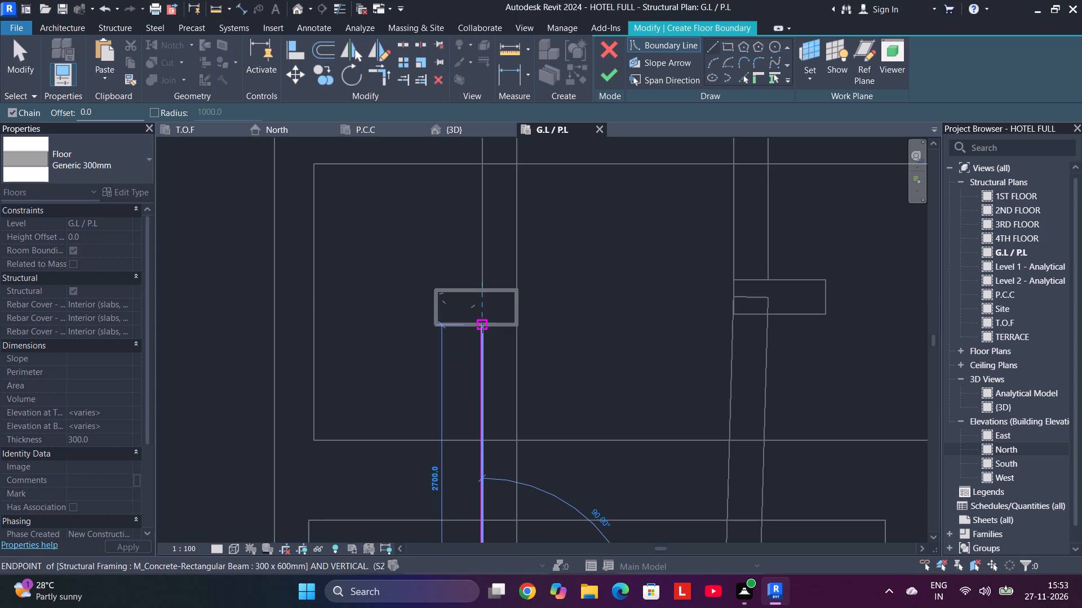
scroll(482, 327, "up", 4)
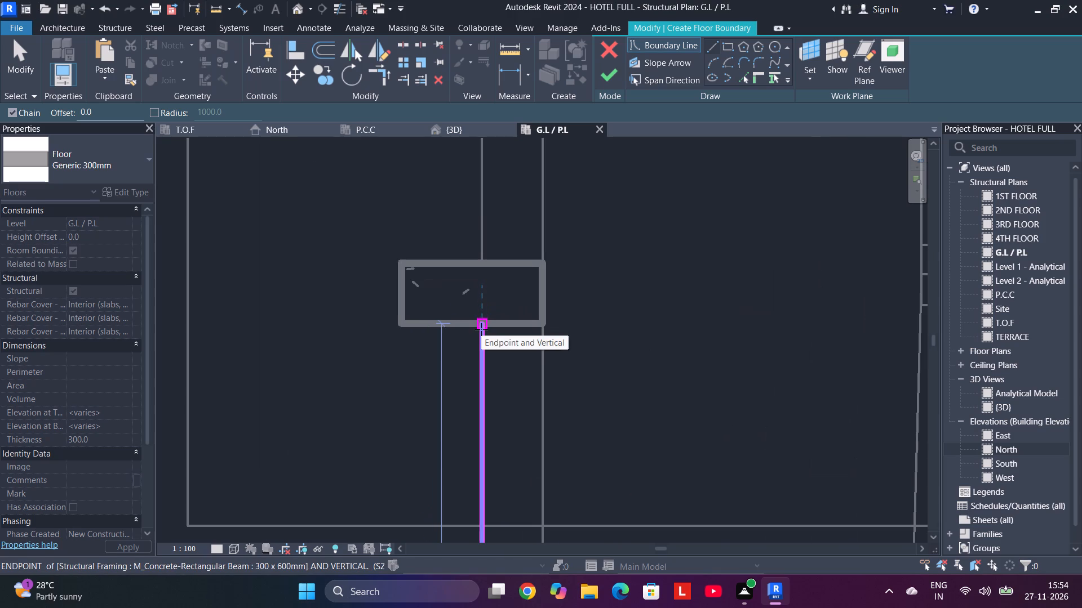
left_click(481, 329)
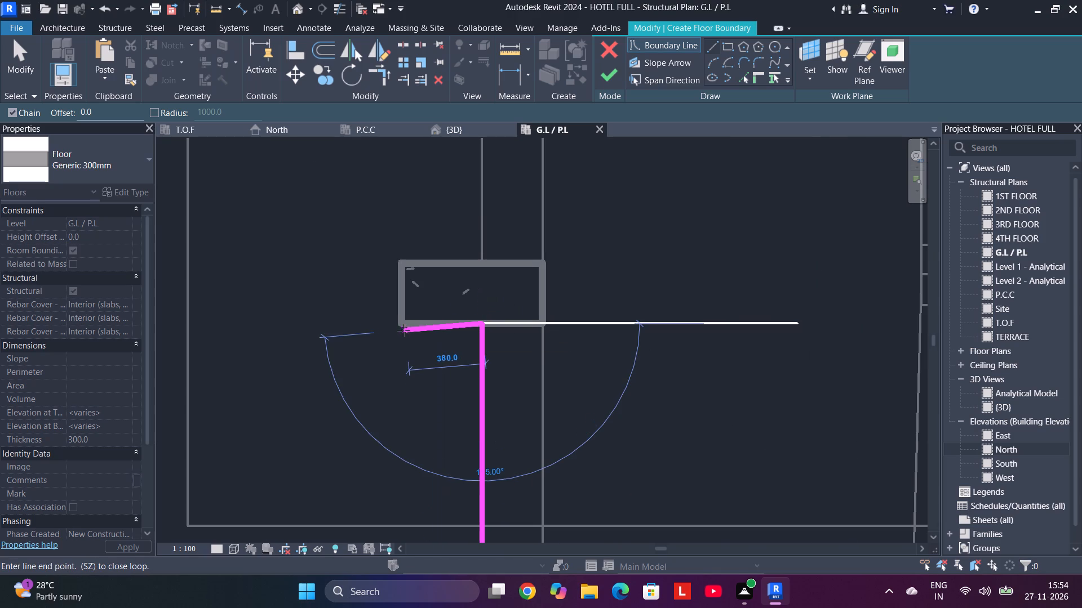
left_click(402, 326)
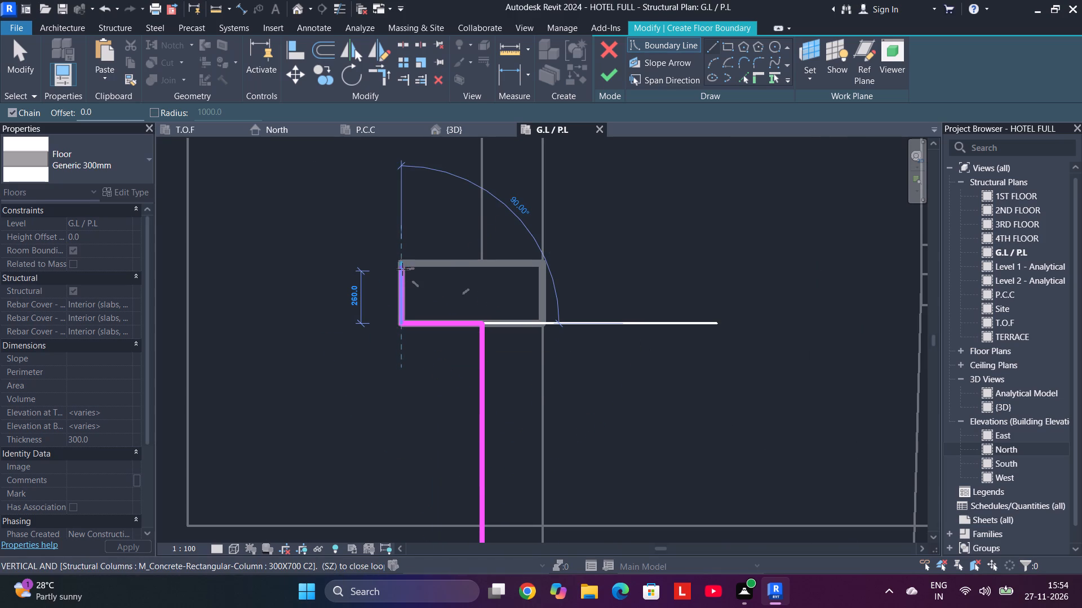
left_click(403, 266)
left_click(487, 263)
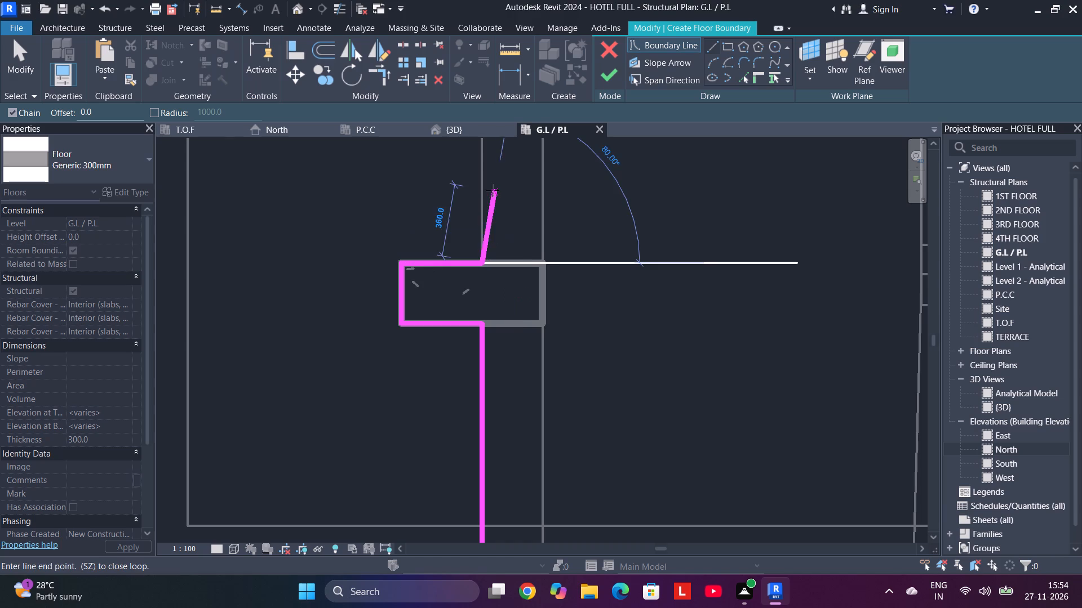
Extend the boundary north along the beam's outer edge to the next 300X700 column and wrap 400 by 300 mm around its outer part.
scroll(472, 194, "down", 5)
middle_click_drag(472, 196, 455, 418)
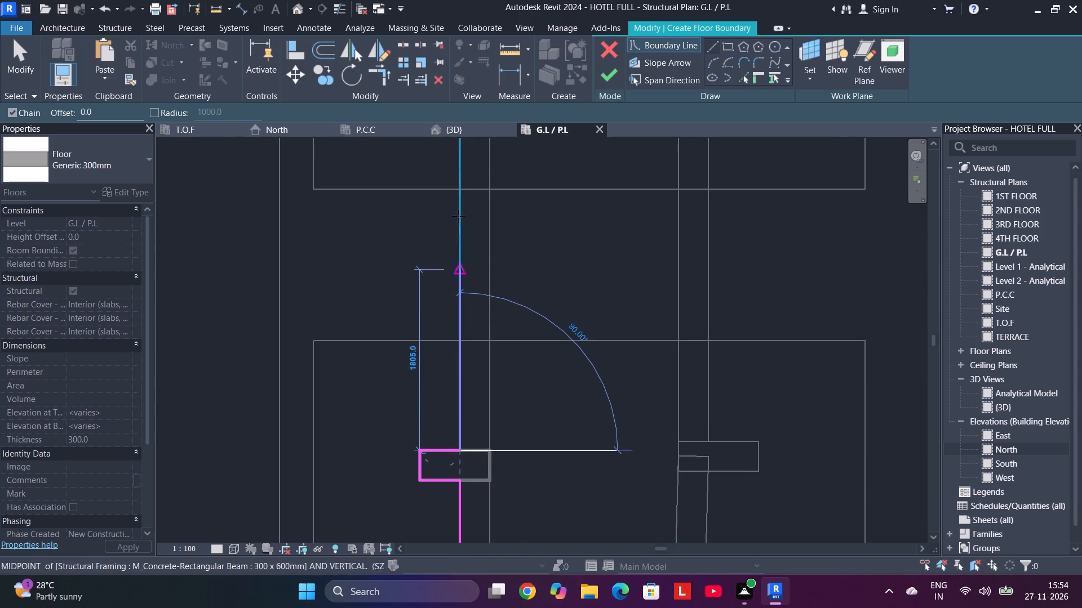
middle_click_drag(458, 215, 438, 402)
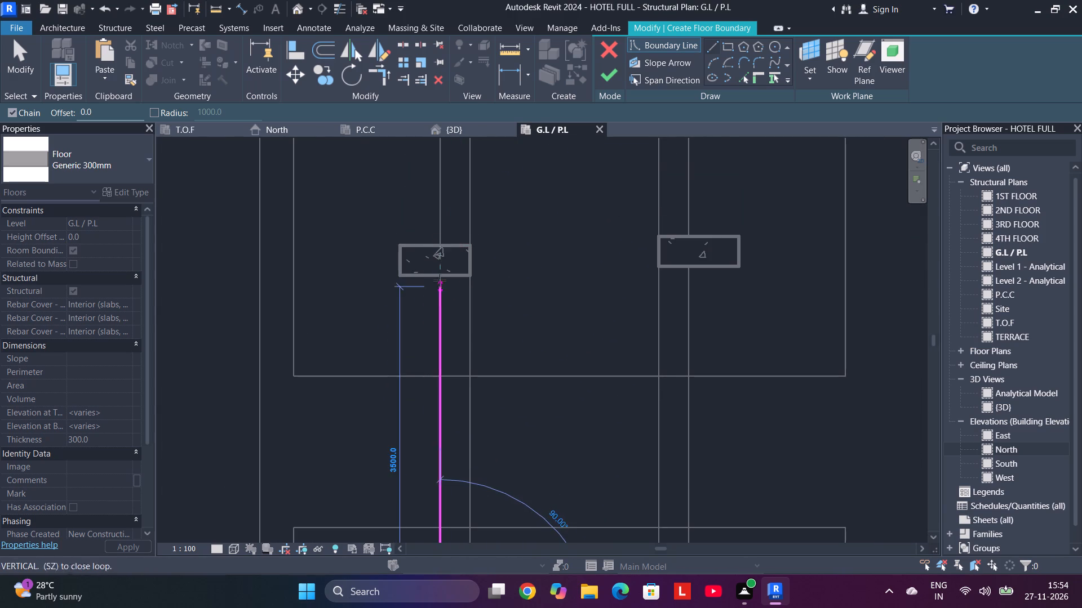
scroll(441, 279, "up", 3)
left_click(441, 278)
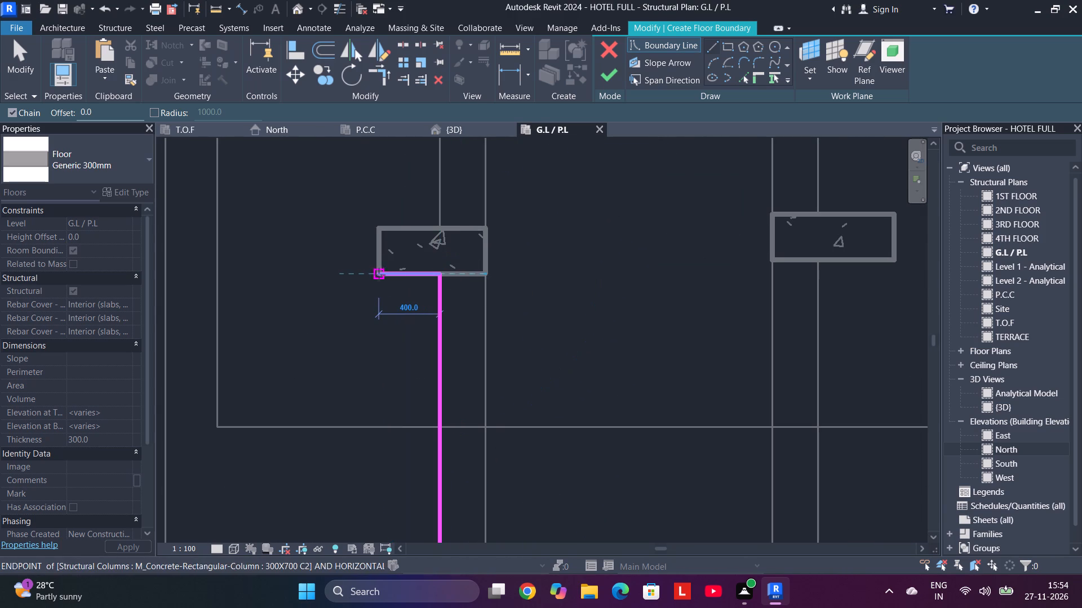
left_click(379, 274)
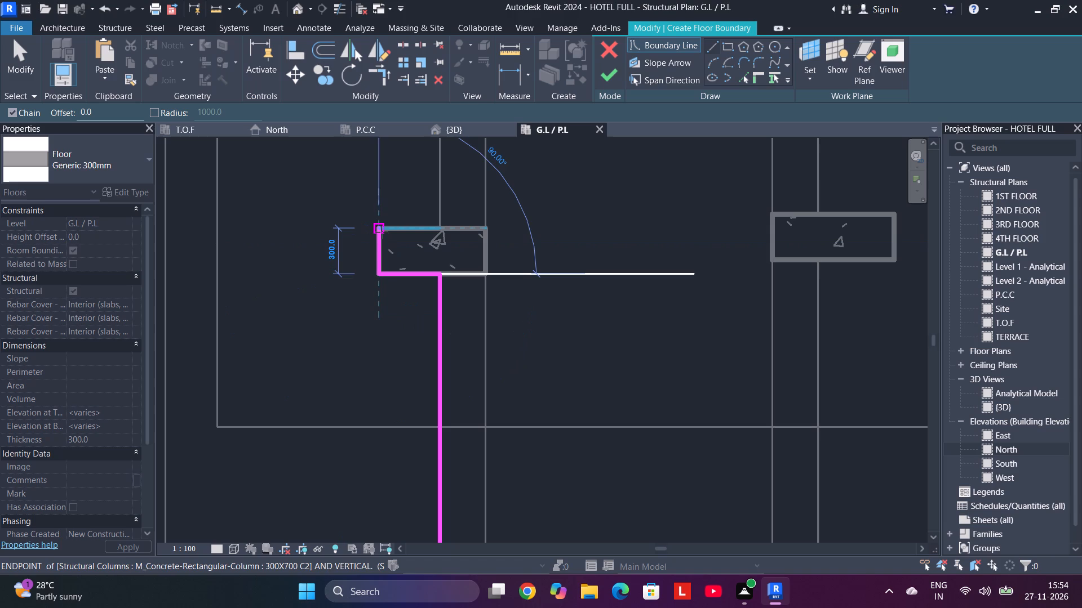
left_click(382, 232)
left_click(440, 228)
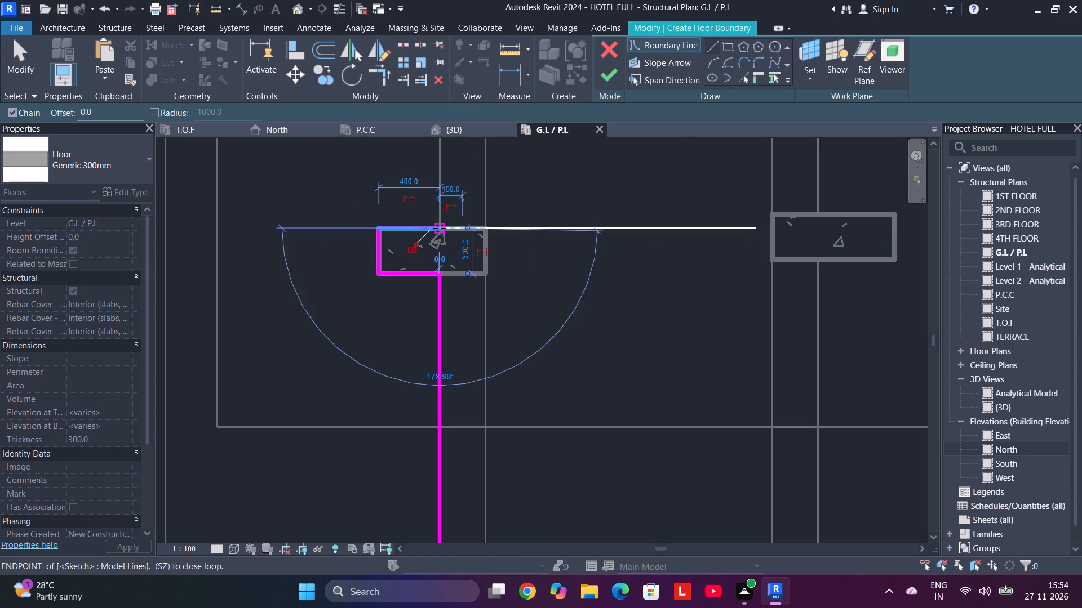
Draw the boundary north along the beam's outer edge to the lower edge of the slightly sloping beam that branches west.
middle_click_drag(437, 170, 413, 487)
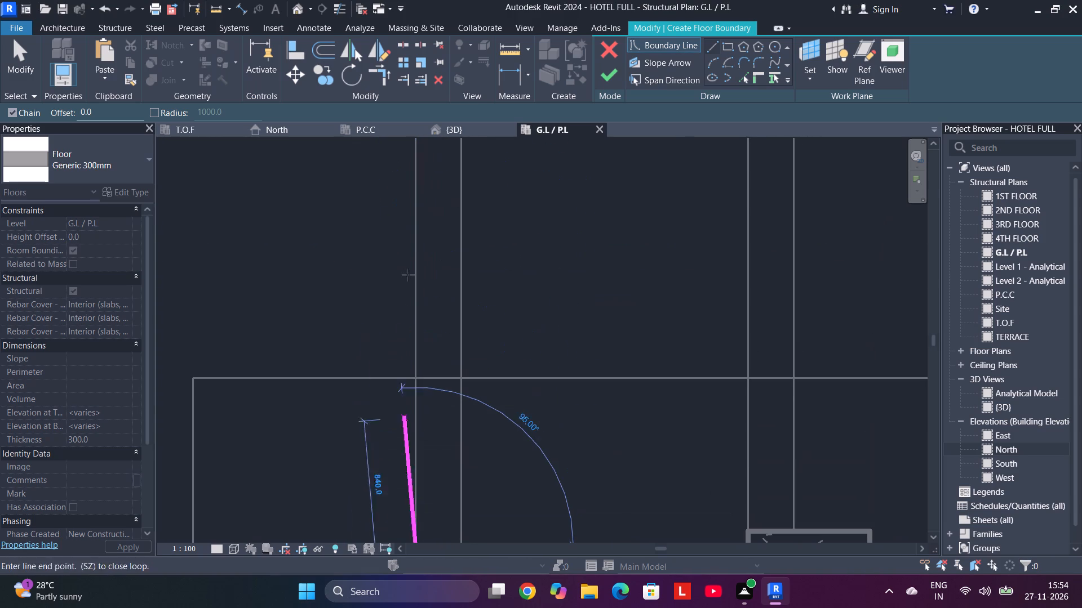
middle_click_drag(416, 163, 396, 493)
middle_click_drag(390, 186, 390, 200)
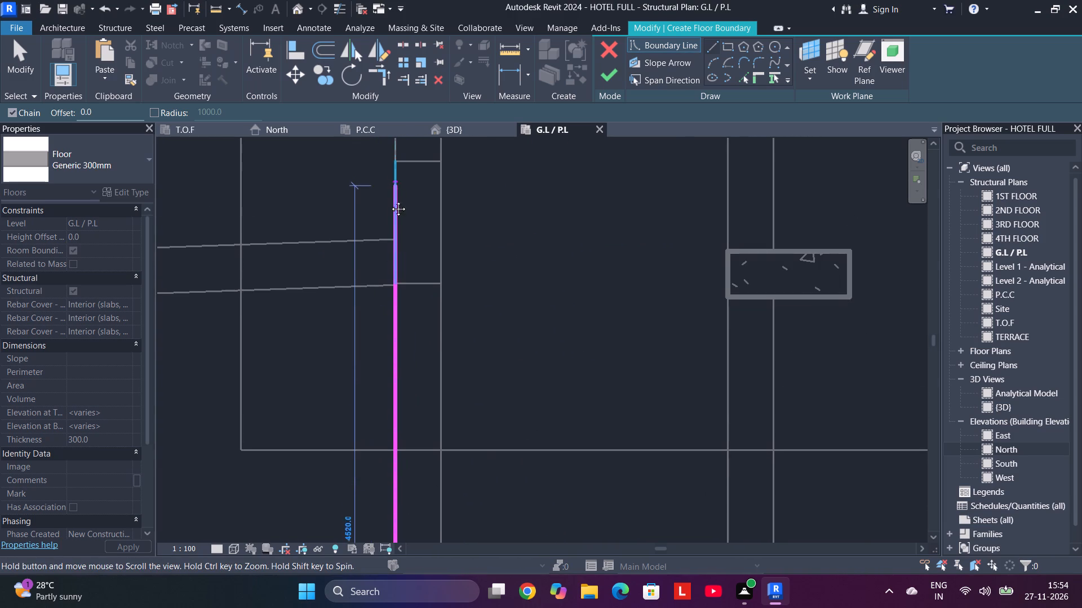
middle_click_drag(390, 200, 458, 300)
scroll(458, 301, "up", 1)
scroll(458, 299, "down", 12)
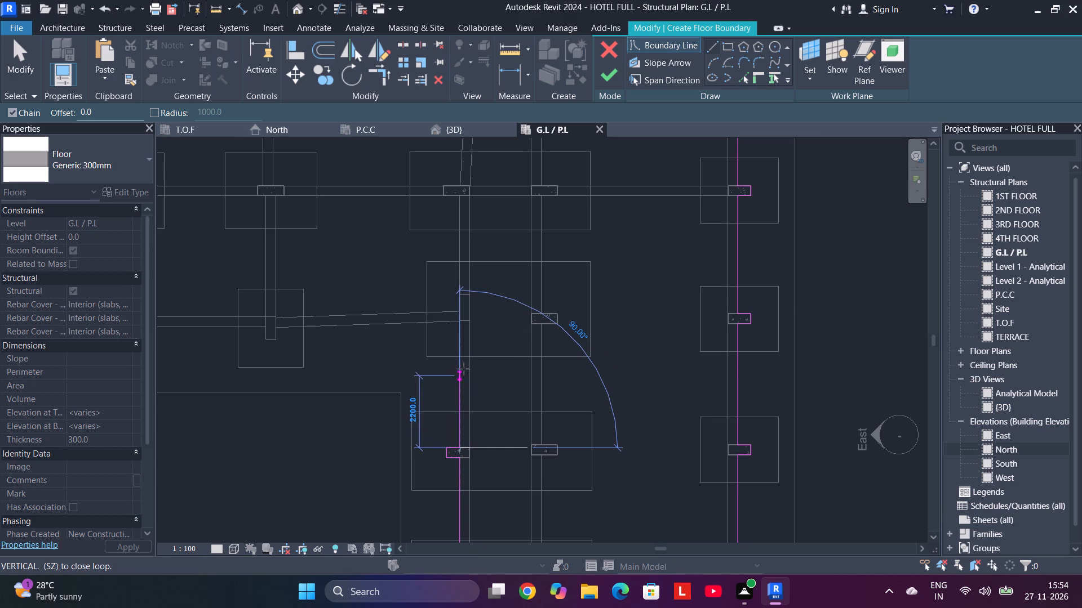
scroll(465, 351, "up", 1)
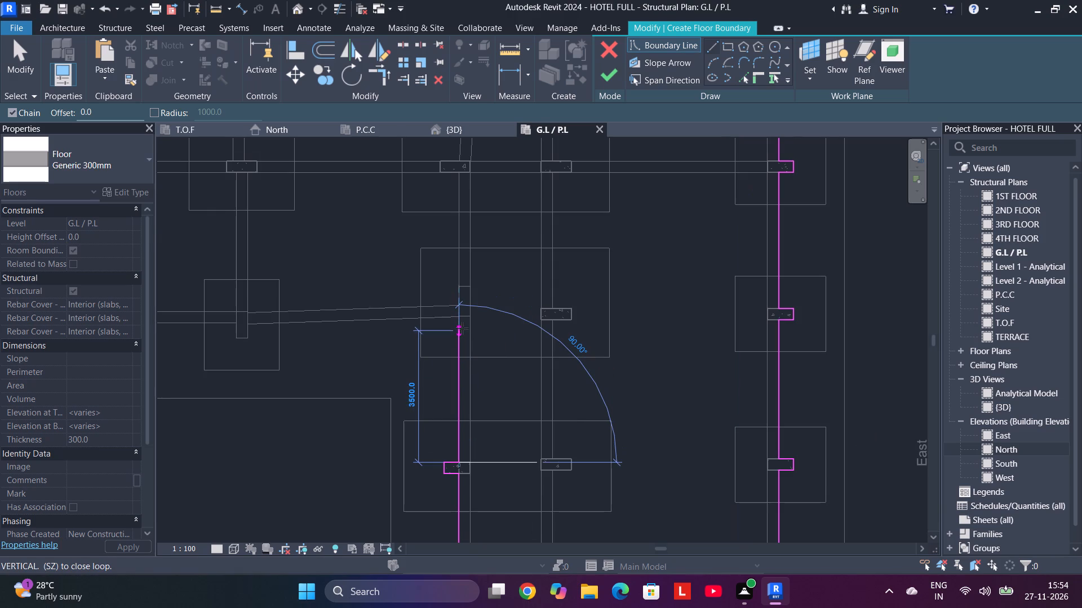
scroll(462, 328, "up", 10)
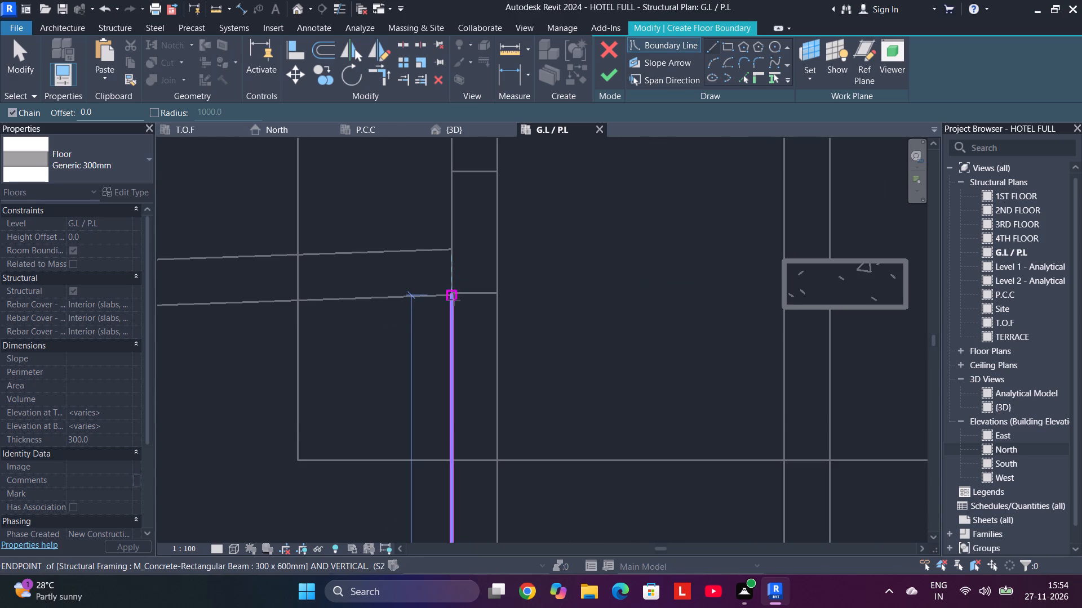
left_click(454, 299)
Follow the sloping beam's lower edge about 5613 mm west to the next column, then wrap 300 mm wide around its part projecting below.
middle_click_drag(311, 320, 633, 264)
middle_click_drag(280, 308, 281, 307)
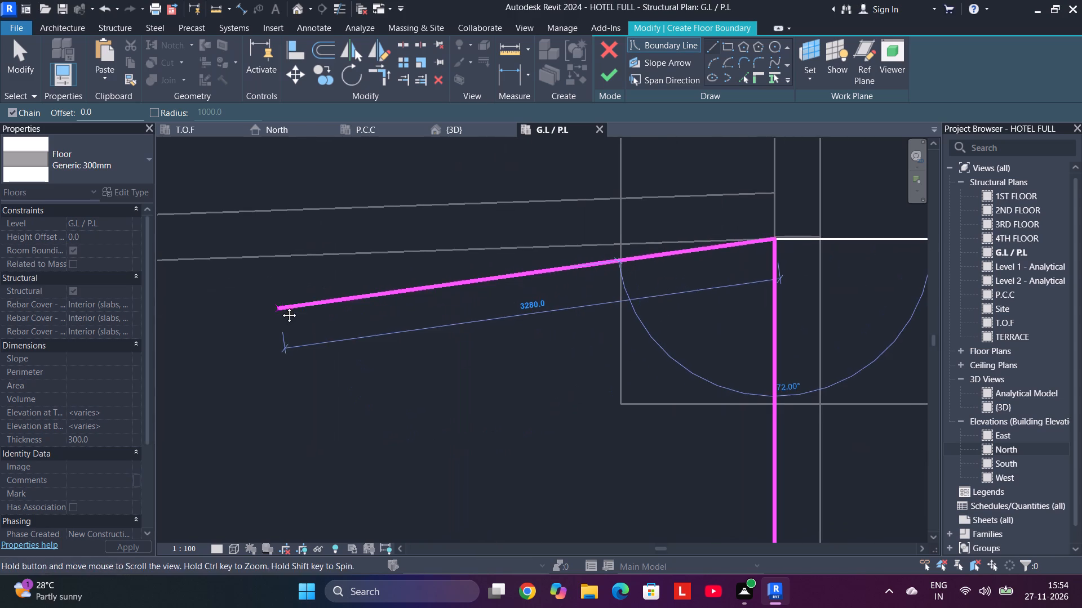
middle_click_drag(281, 307, 724, 271)
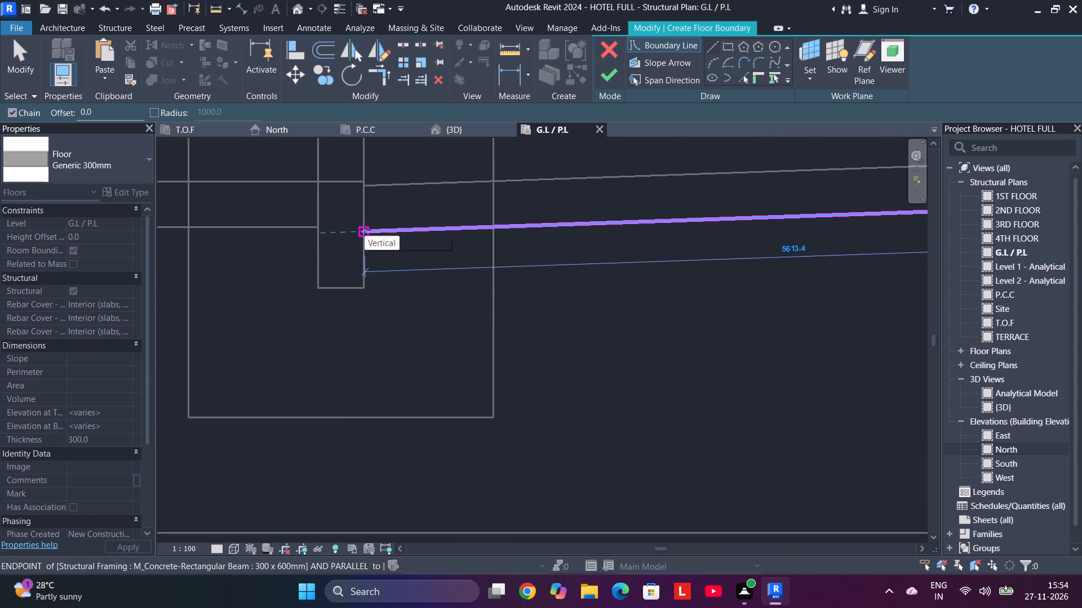
left_click(365, 230)
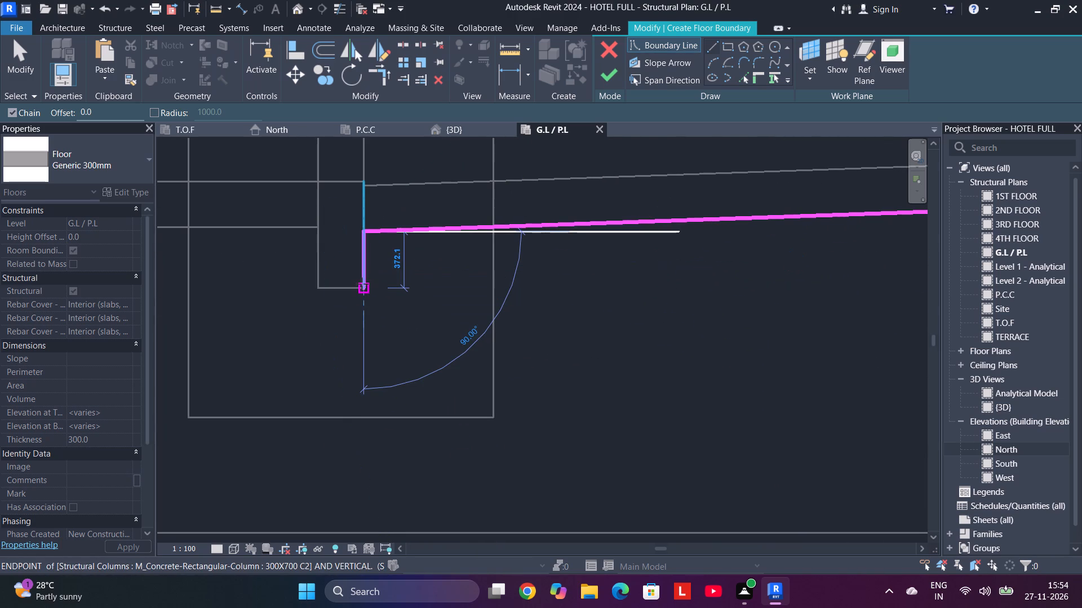
left_click(362, 284)
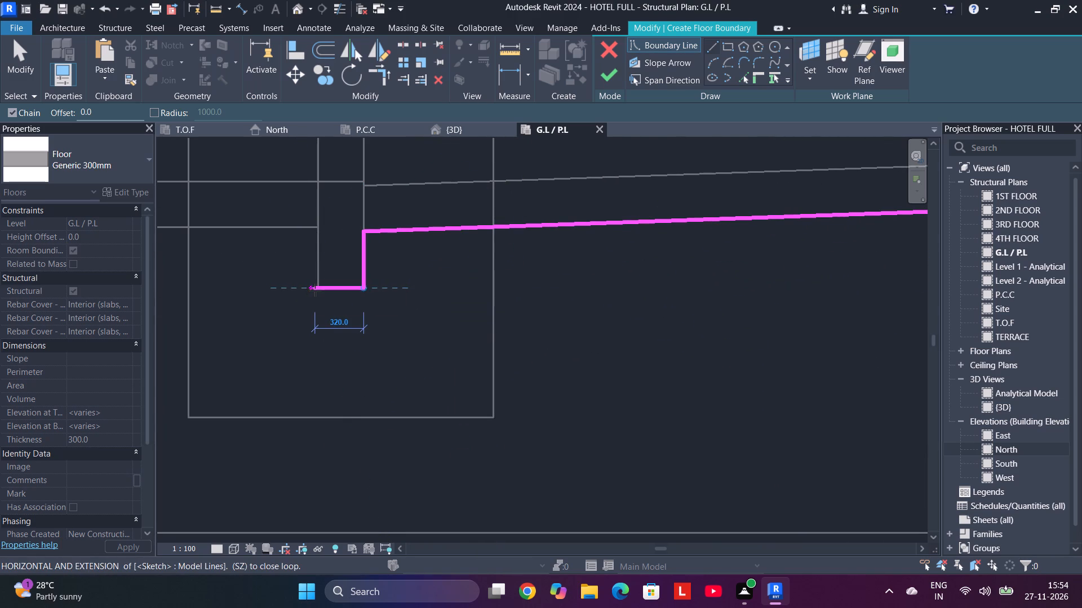
scroll(317, 289, "up", 4)
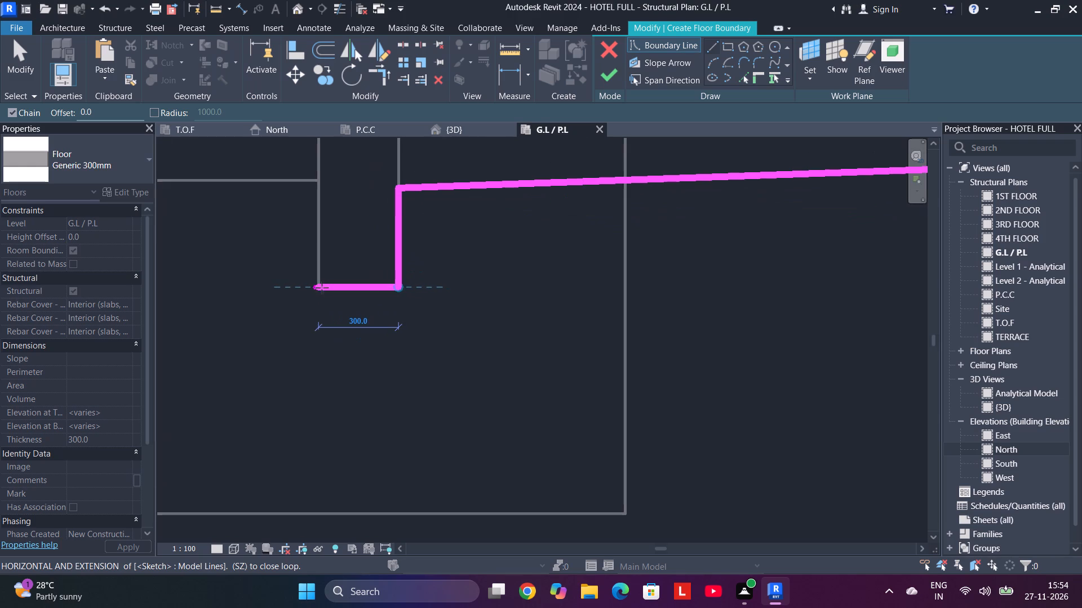
left_click(318, 285)
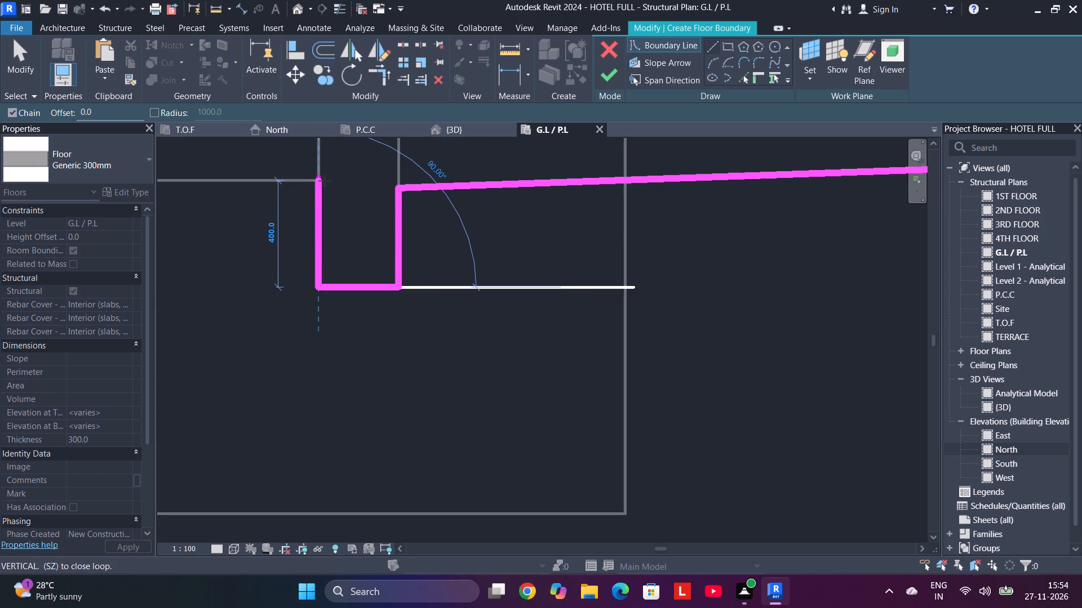
left_click(323, 184)
Run the boundary 4700 mm west to the next 300X800 column and wrap 300 mm wide and 500 mm deep around its projecting part.
middle_click_drag(297, 195, 611, 225)
scroll(452, 235, "down", 2)
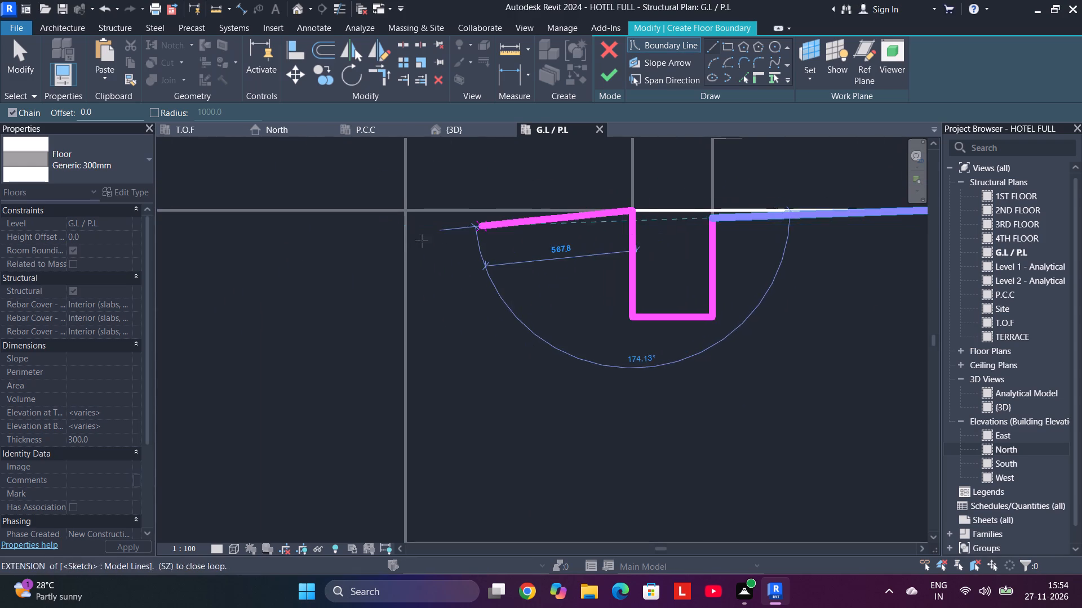
scroll(422, 241, "down", 2)
middle_click_drag(414, 242, 747, 239)
middle_click_drag(281, 247, 578, 240)
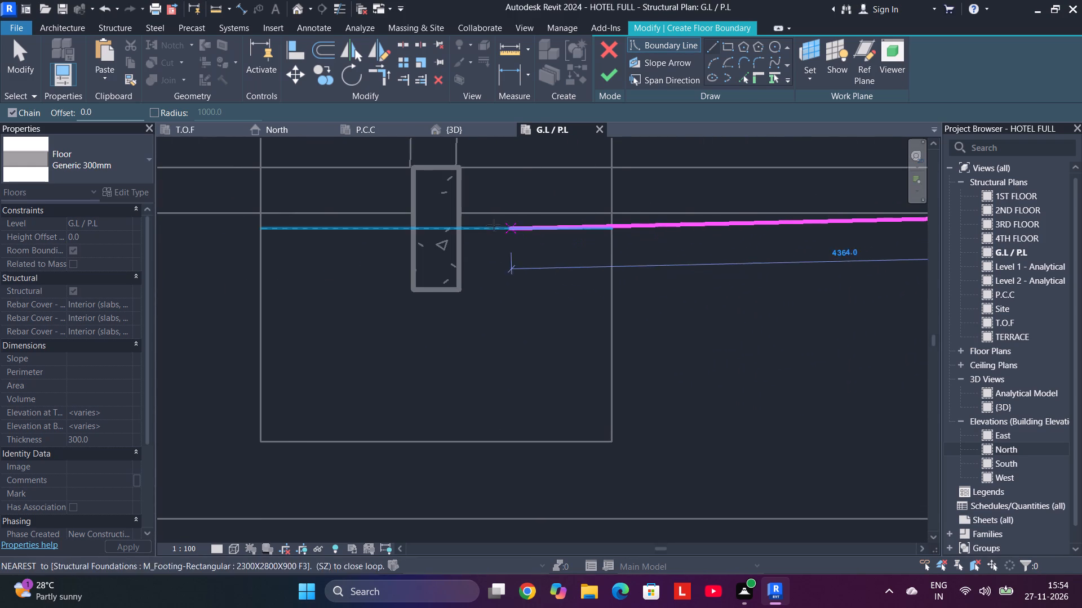
left_click(462, 217)
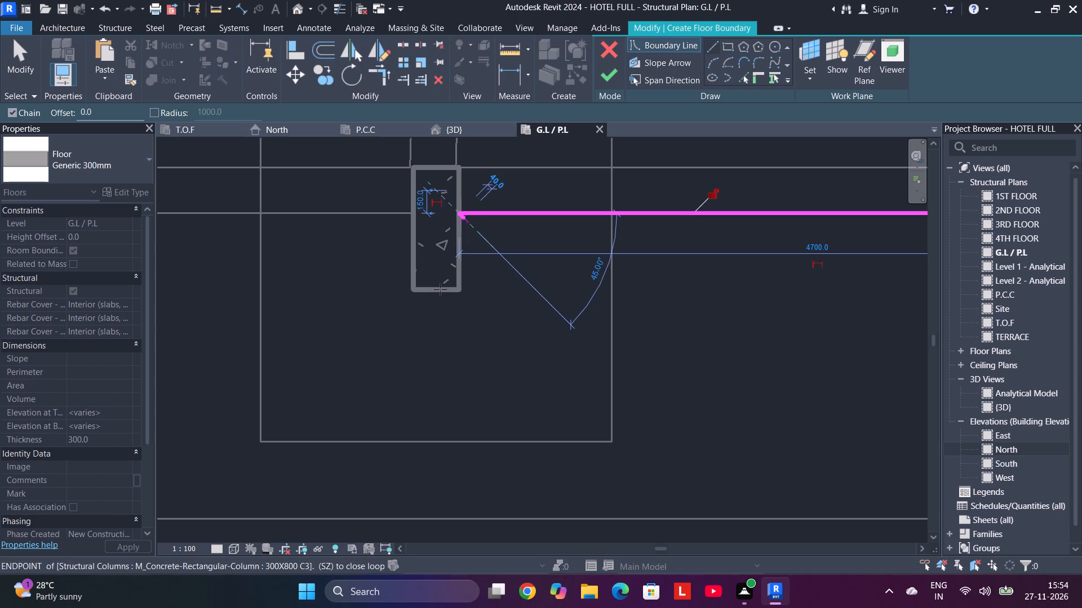
left_click(456, 290)
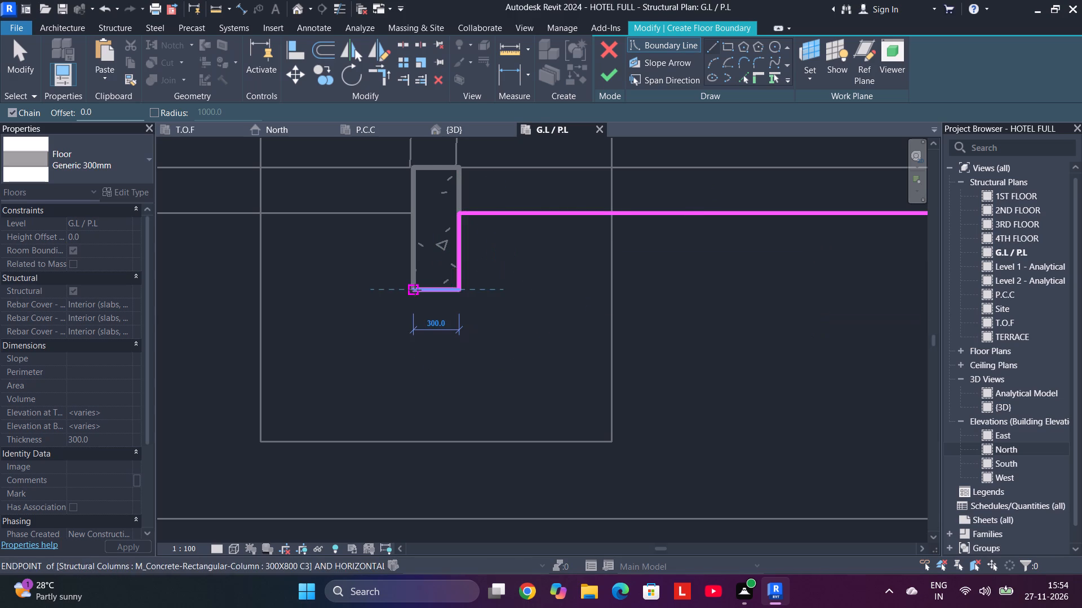
left_click(415, 290)
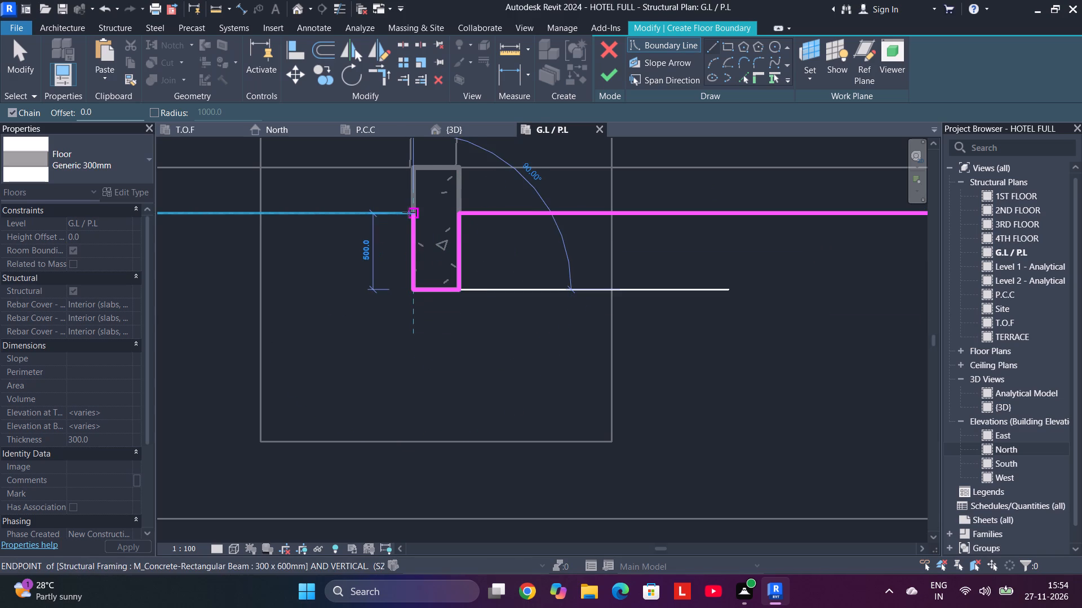
left_click(409, 212)
Continue the boundary 5700 mm west to the next column and wrap 300 mm wide and 500 mm deep around its projecting part.
middle_click_drag(343, 230, 834, 235)
middle_click_drag(397, 248, 685, 256)
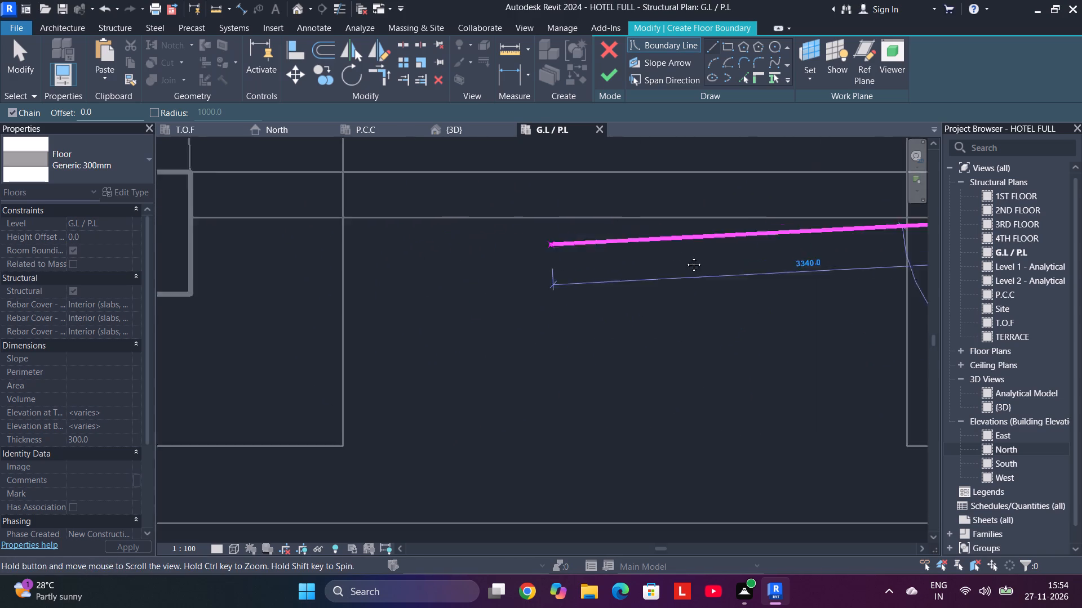
middle_click_drag(685, 256, 768, 258)
left_click(407, 236)
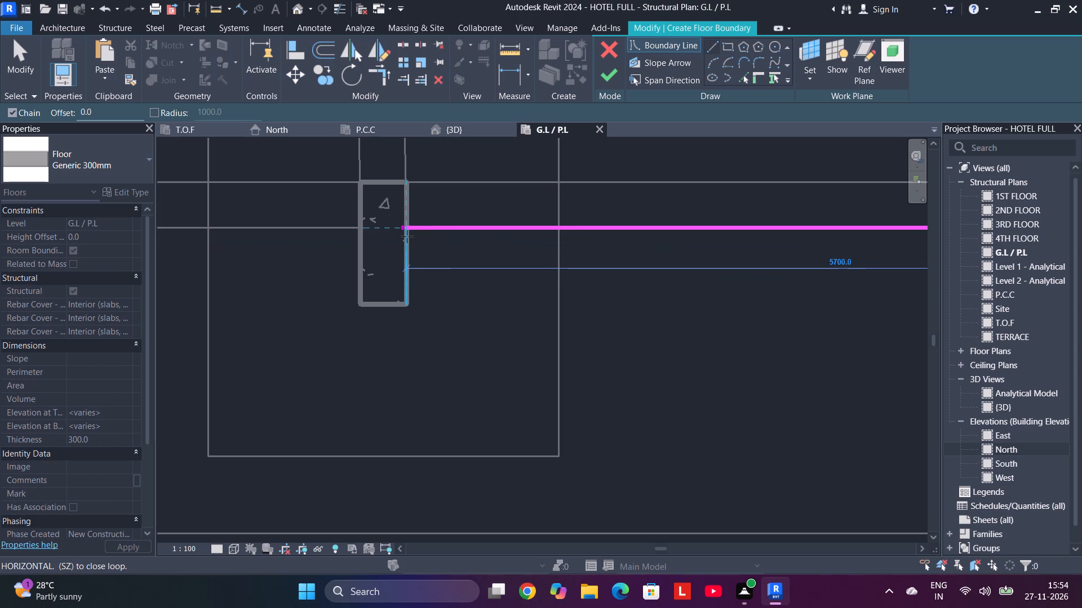
left_click(404, 306)
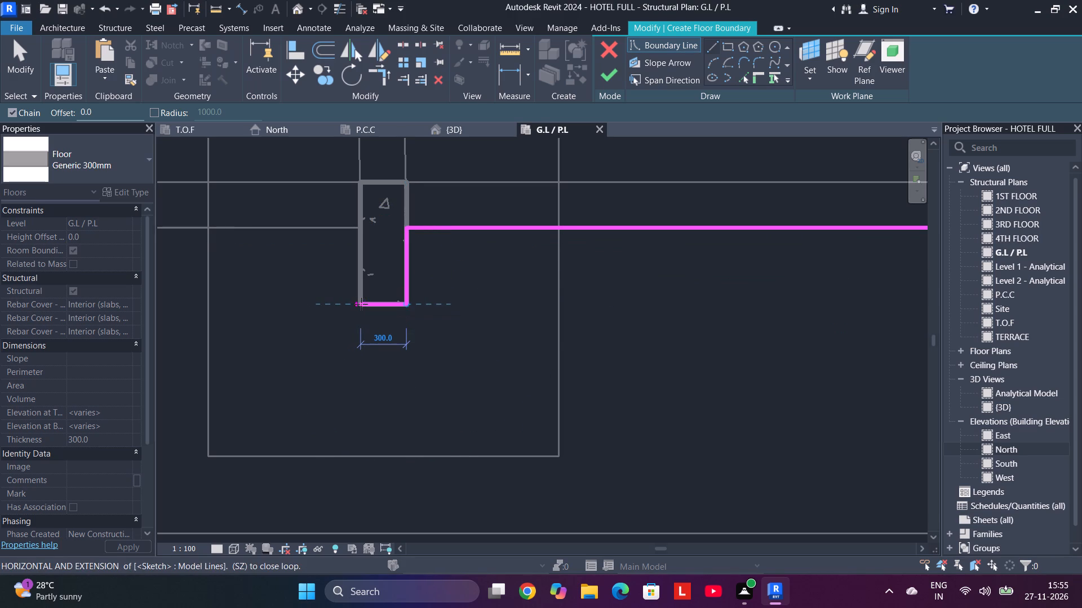
left_click(361, 303)
left_click(365, 230)
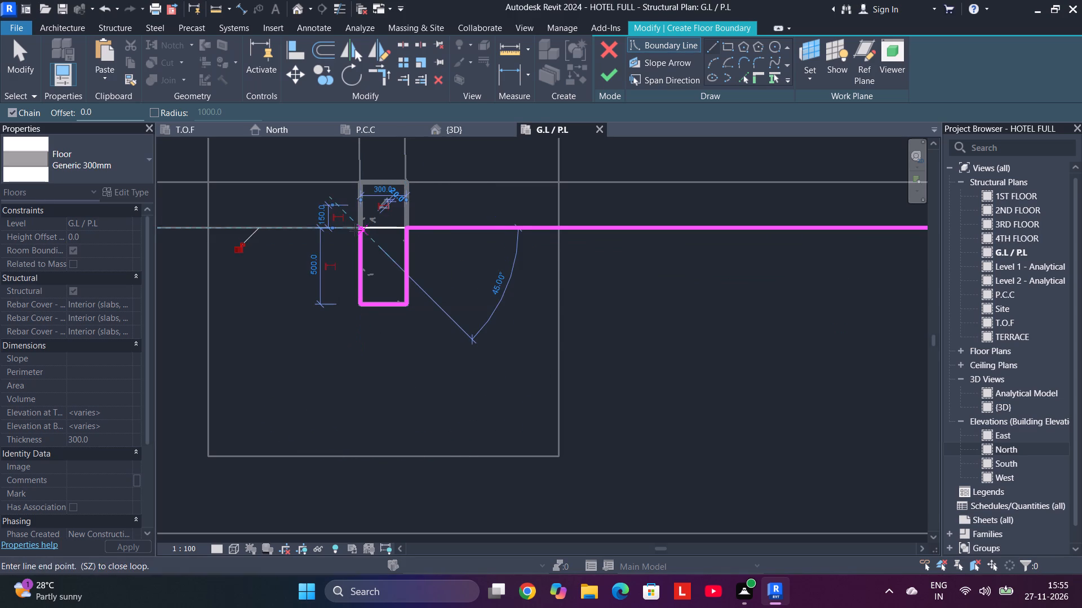
Continue the boundary west to the next 300X800 column and wrap 300 mm wide and about 500 mm deep around its projecting part.
middle_click_drag(318, 238, 927, 240)
middle_click_drag(338, 263, 966, 250)
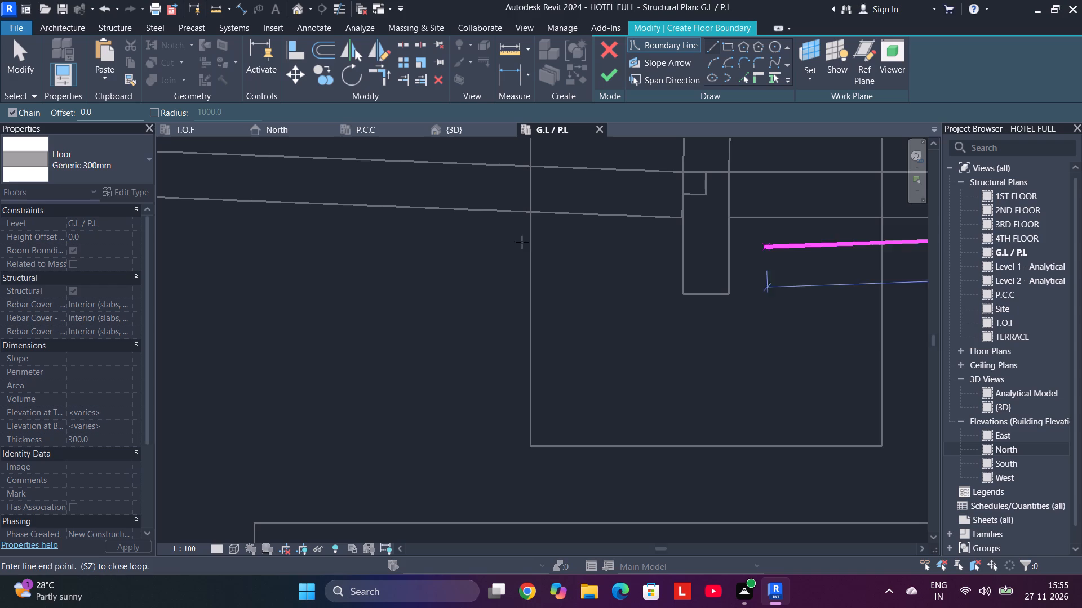
left_click(728, 222)
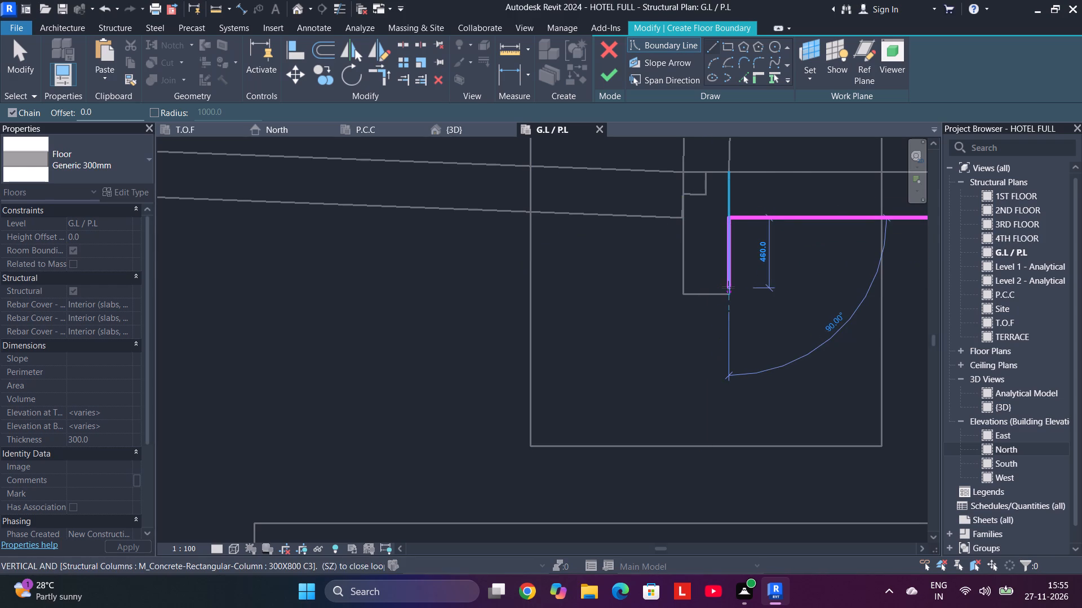
left_click(728, 296)
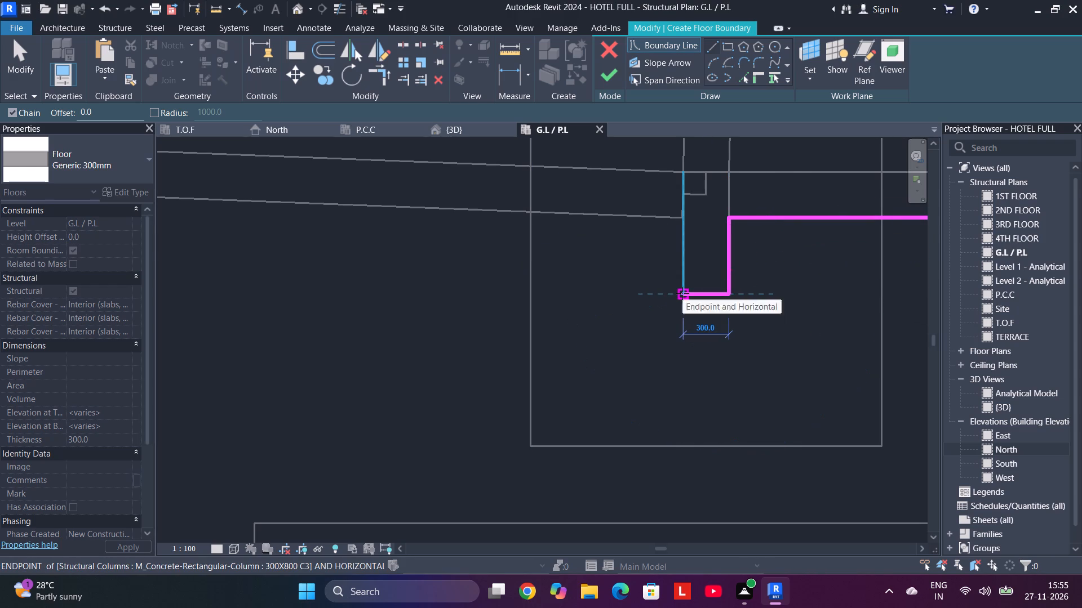
left_click(682, 293)
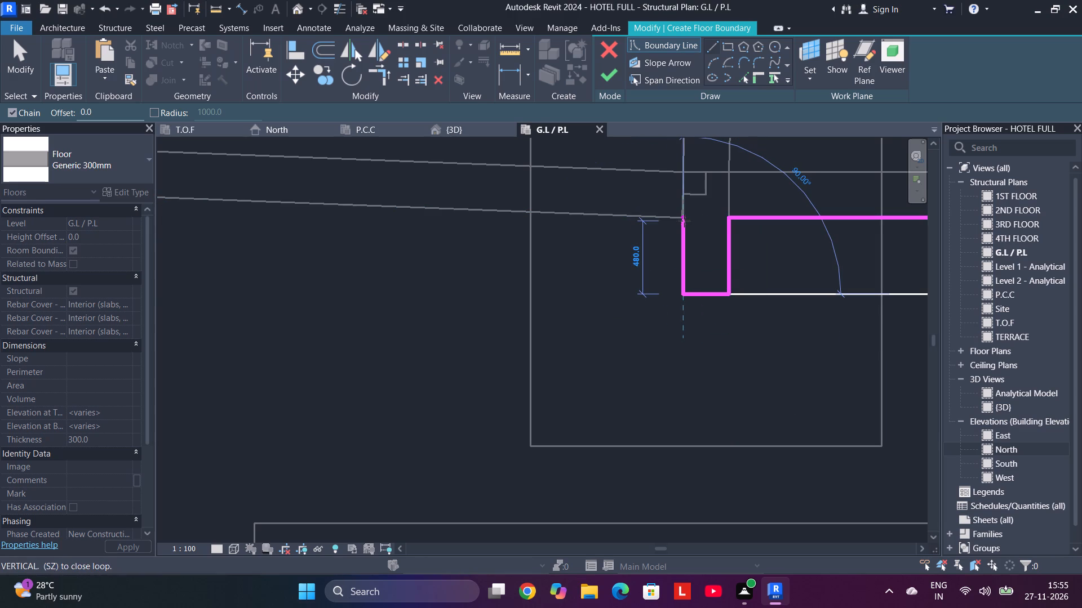
left_click(684, 219)
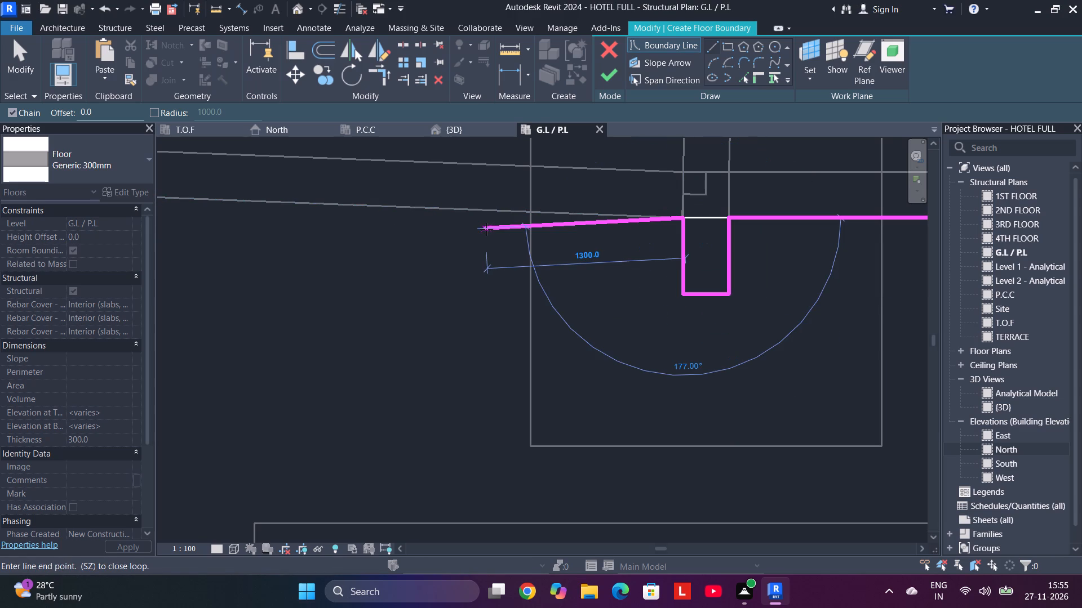
Follow the sloping beam's lower edge about 4613 mm west to the outer edge of the north-south beam.
middle_click_drag(486, 229, 707, 258)
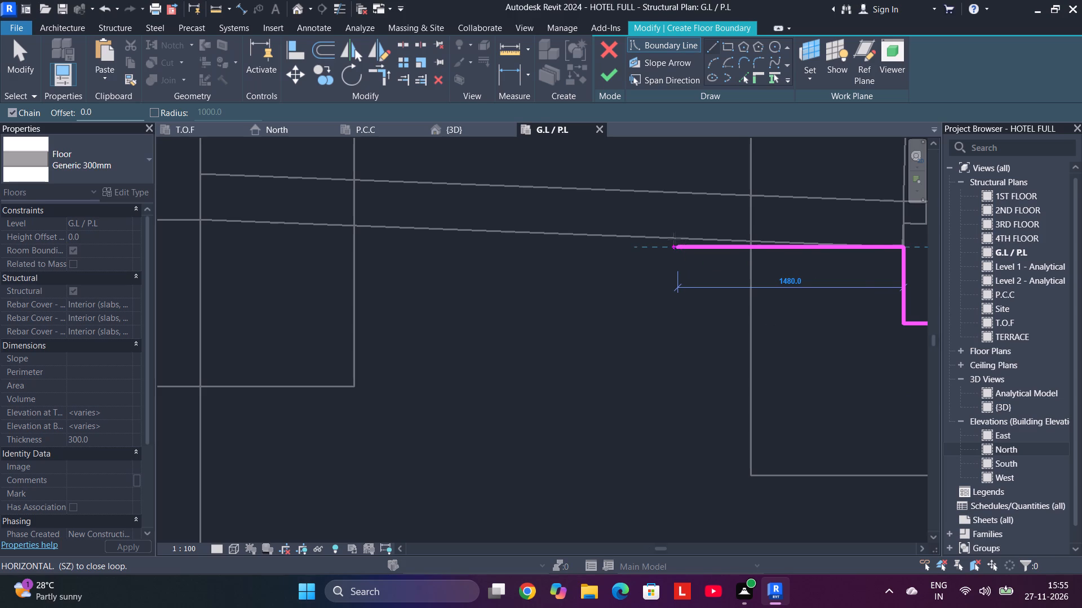
middle_click_drag(535, 245, 792, 245)
middle_click_drag(539, 236, 662, 235)
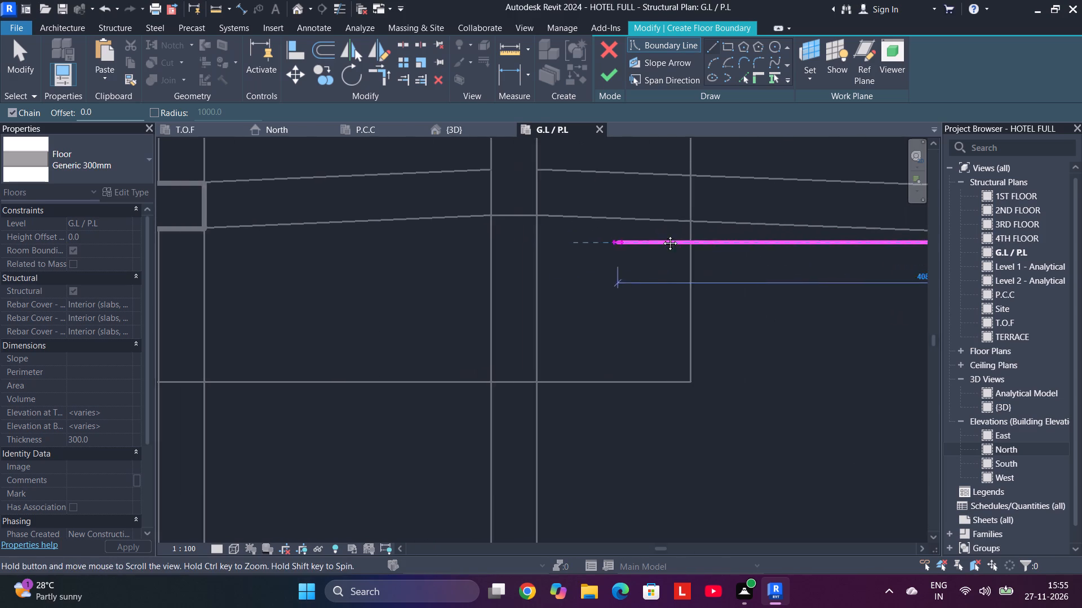
middle_click_drag(662, 235, 651, 233)
scroll(582, 220, "down", 9)
scroll(582, 220, "up", 9)
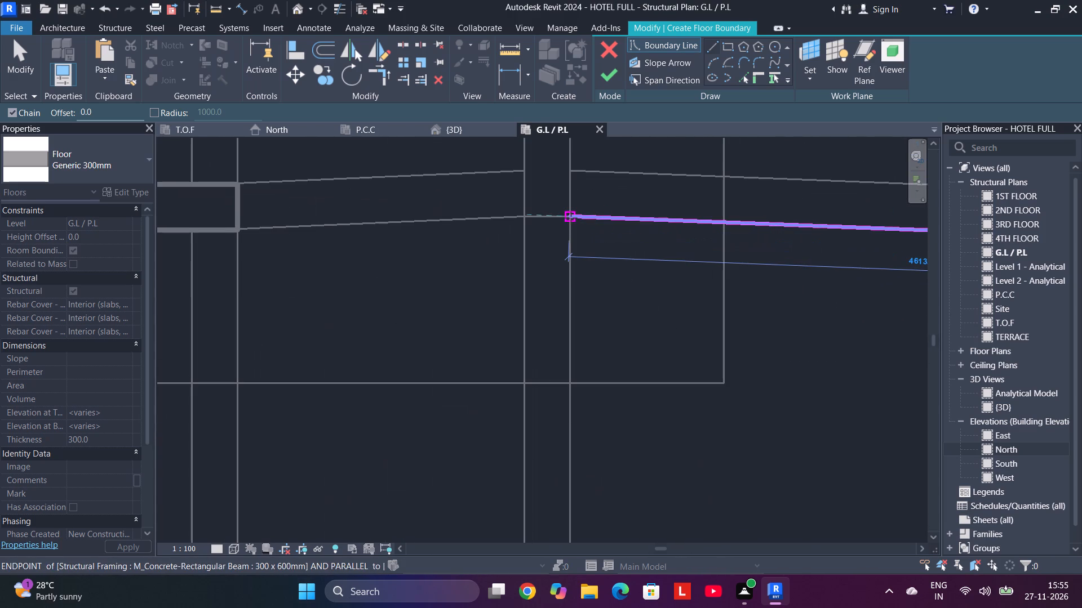
left_click(571, 217)
Run the boundary south along the beam's outer edge to the next column and wrap its east projection, 400 mm out and 300 mm deep.
scroll(595, 282, "down", 8)
middle_click_drag(595, 314, 593, 206)
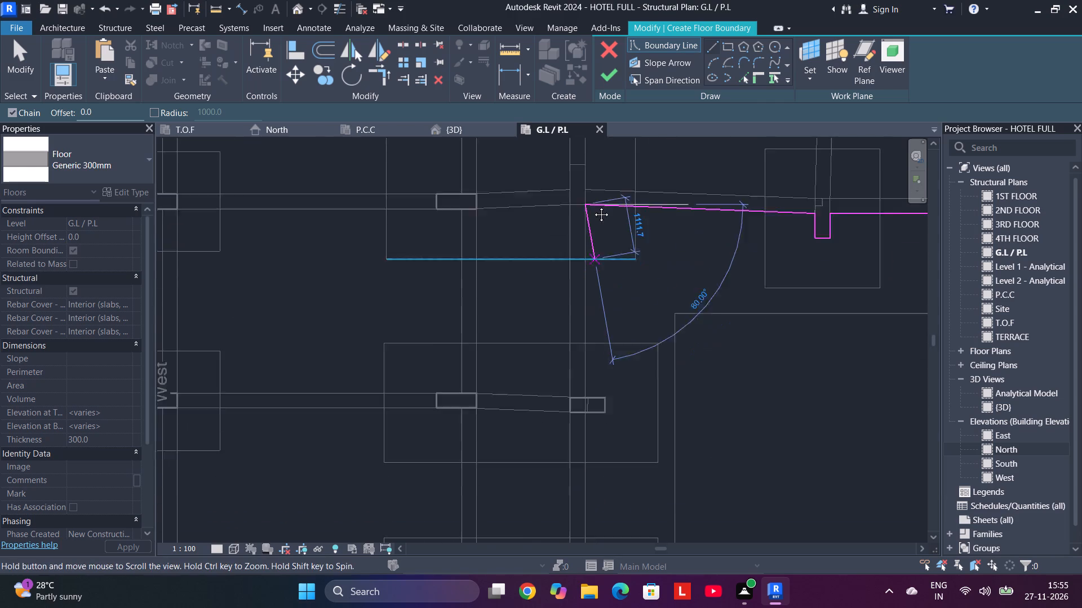
middle_click_drag(593, 206, 593, 204)
scroll(577, 332, "up", 8)
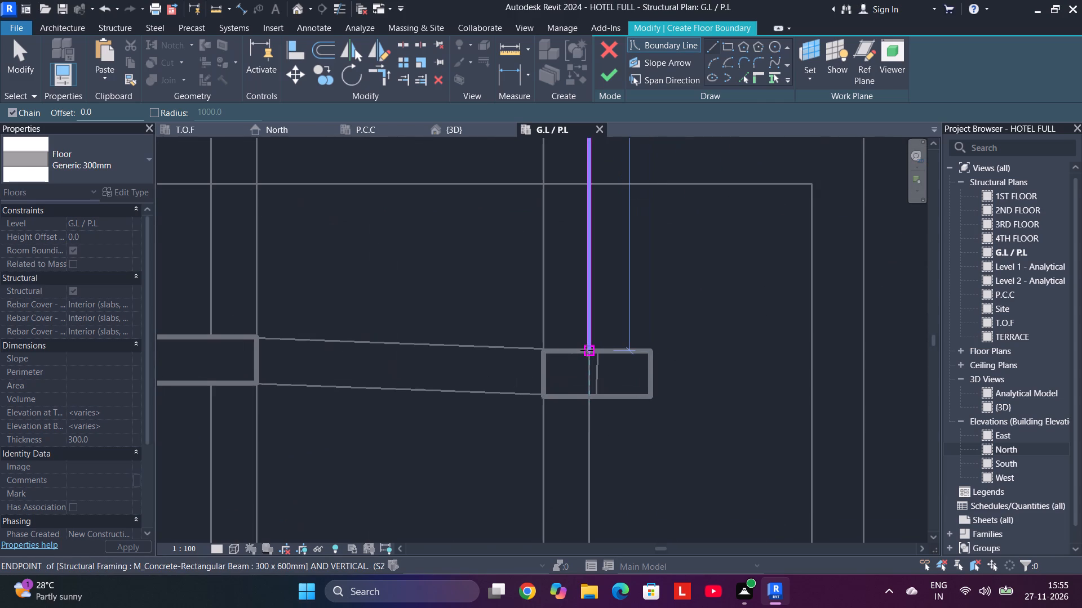
scroll(587, 350, "up", 4)
left_click(587, 349)
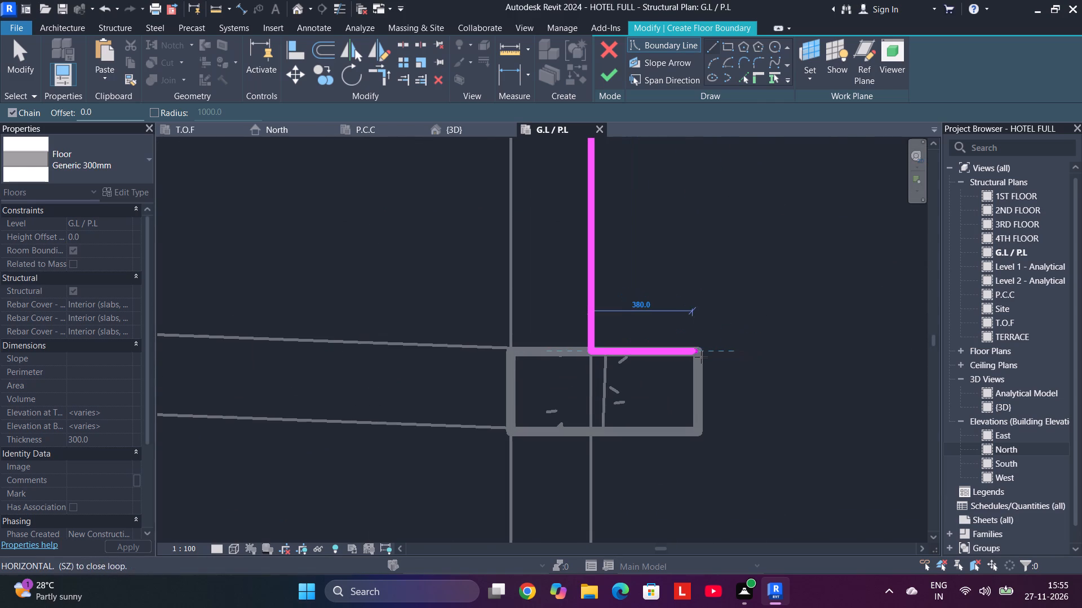
left_click(700, 357)
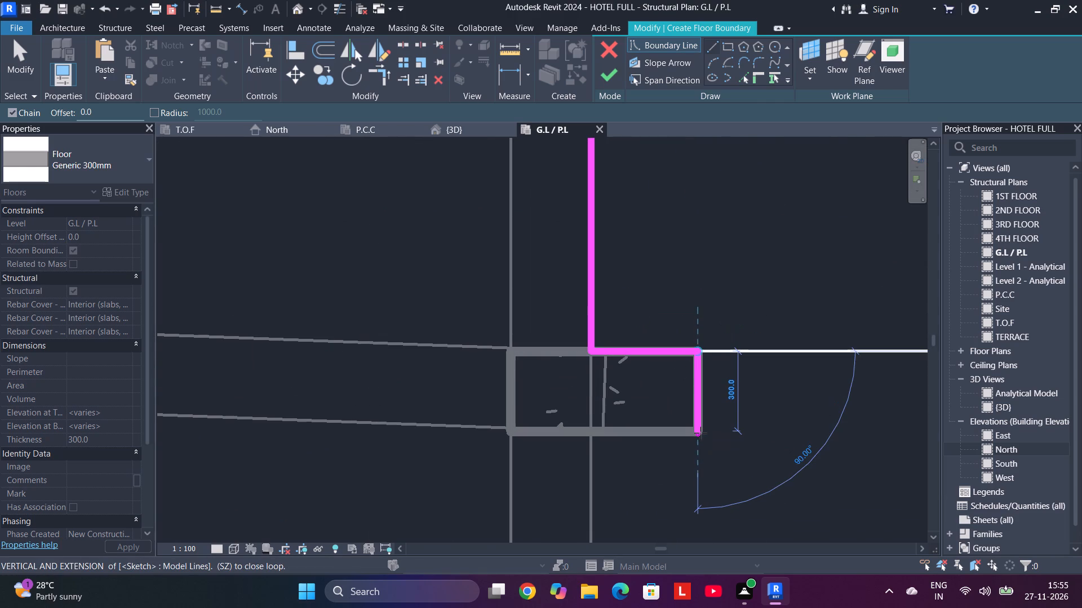
left_click(700, 433)
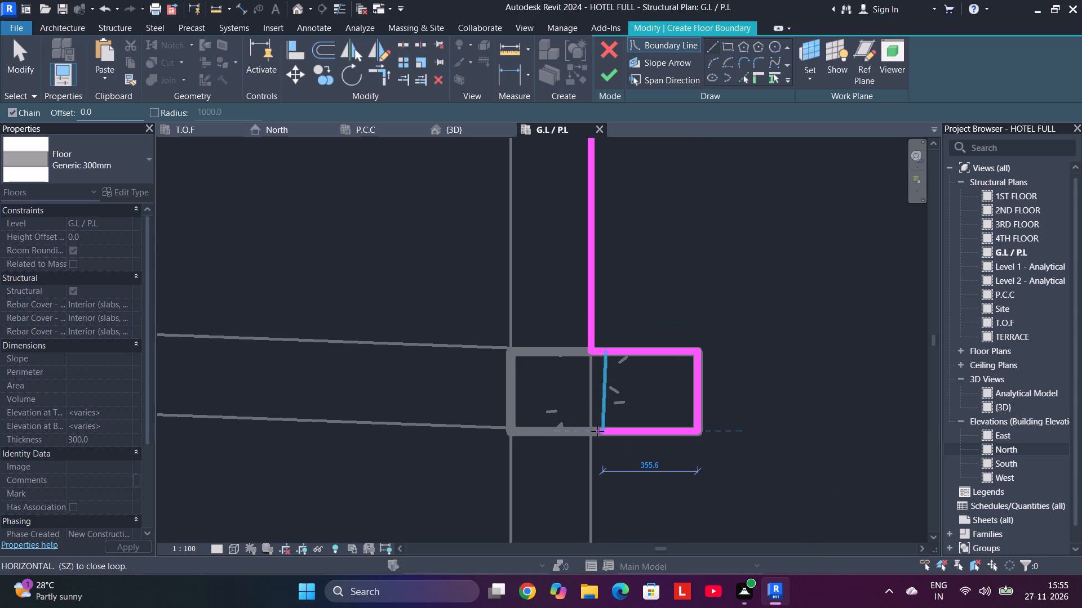
left_click(591, 434)
Continue south along the beam's edge to the next 300X700 column and wrap its east projection, 400 mm out and 300 mm deep.
scroll(631, 318, "down", 4)
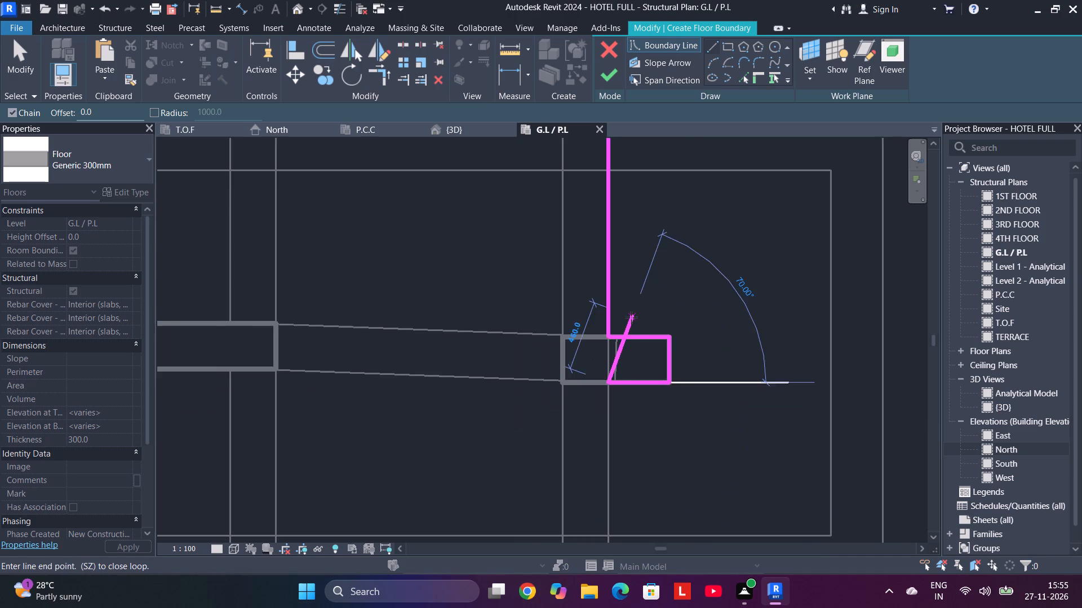
scroll(631, 318, "down", 5)
middle_click_drag(618, 445, 619, 218)
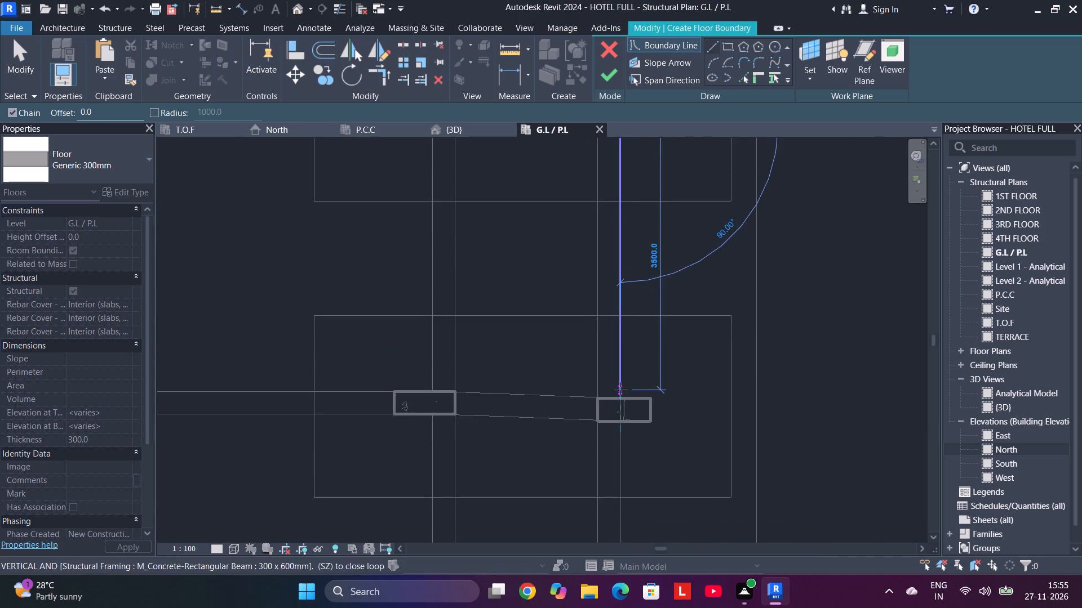
scroll(620, 391, "up", 13)
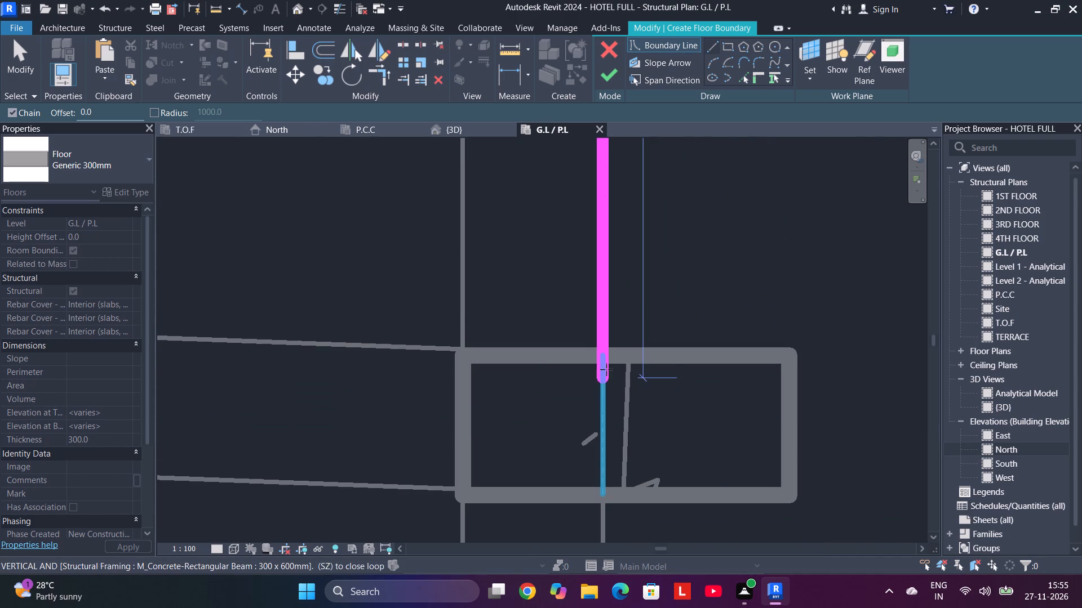
left_click(603, 360)
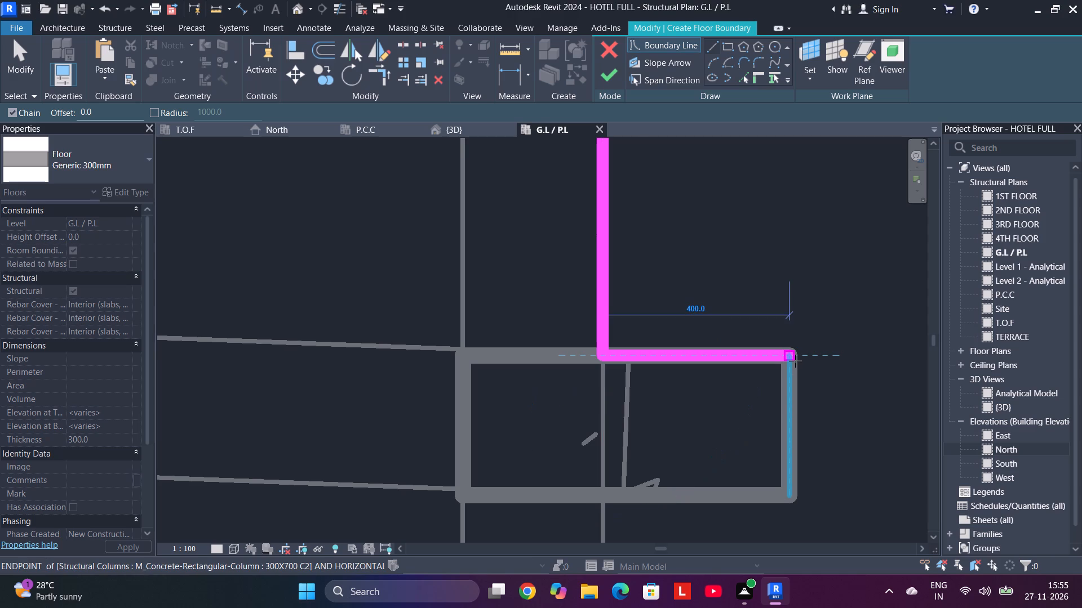
left_click(791, 359)
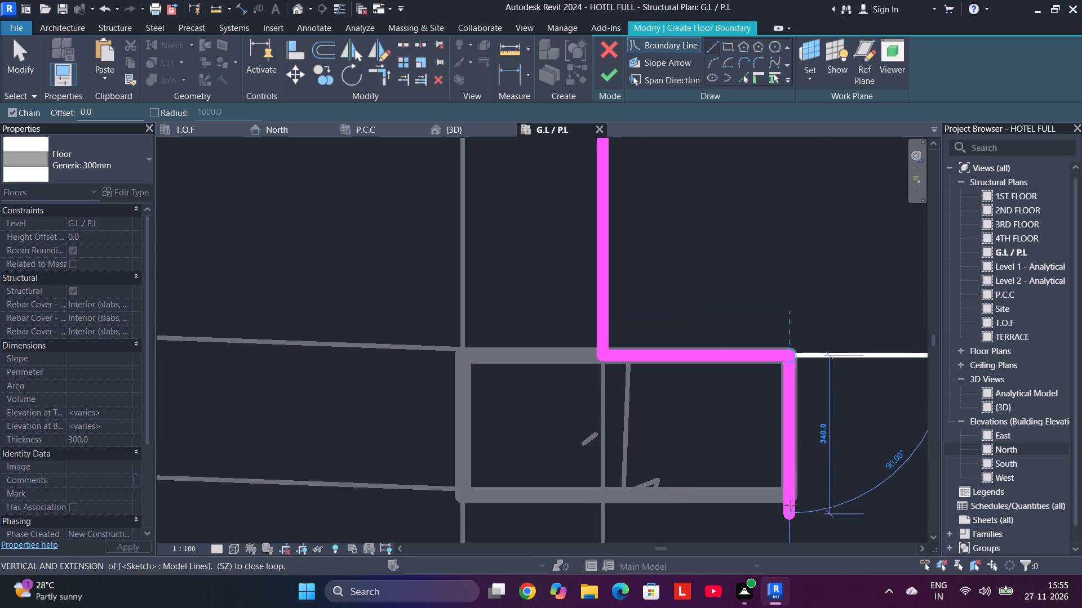
left_click(791, 497)
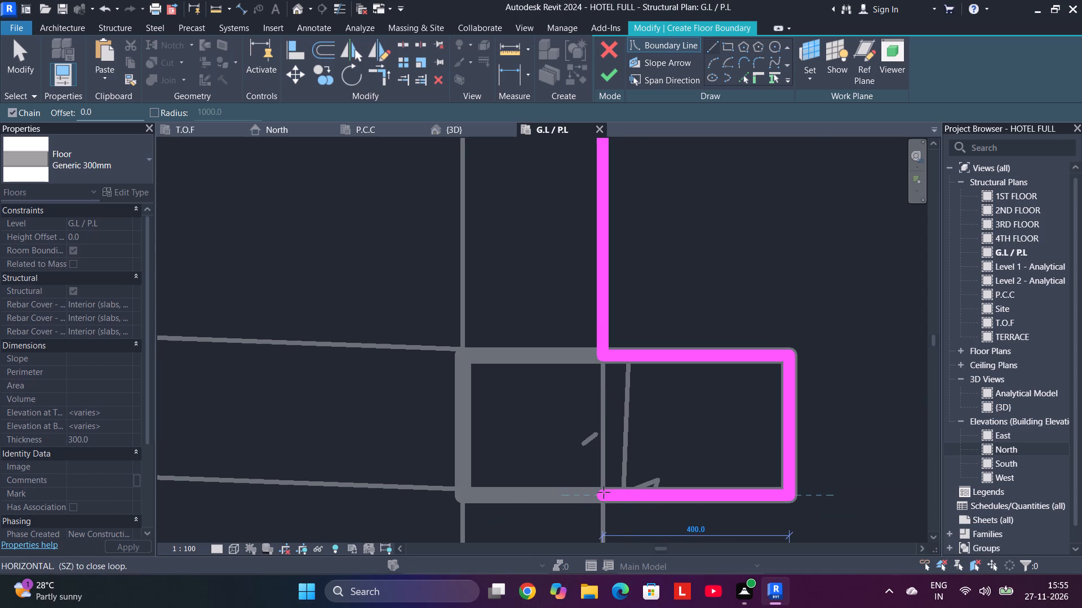
left_click(604, 492)
Extend the boundary south past the crossing beams to the next 300X700 column and wrap its projection, 400 mm out and 300 mm deep.
scroll(605, 490, "down", 5)
middle_click_drag(605, 488, 626, 121)
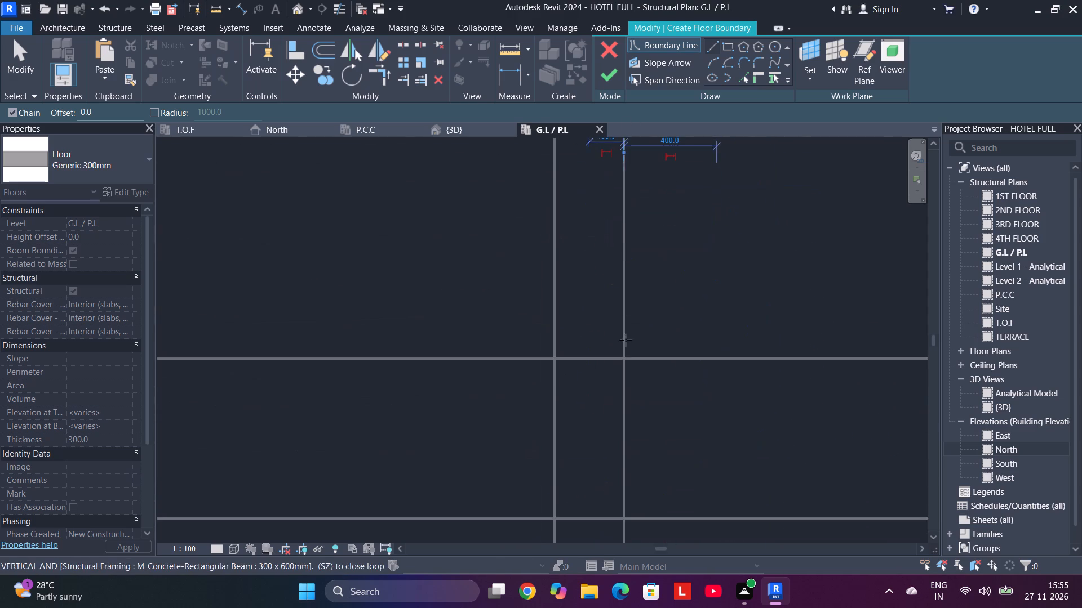
scroll(635, 395, "down", 4)
middle_click_drag(641, 482, 618, 242)
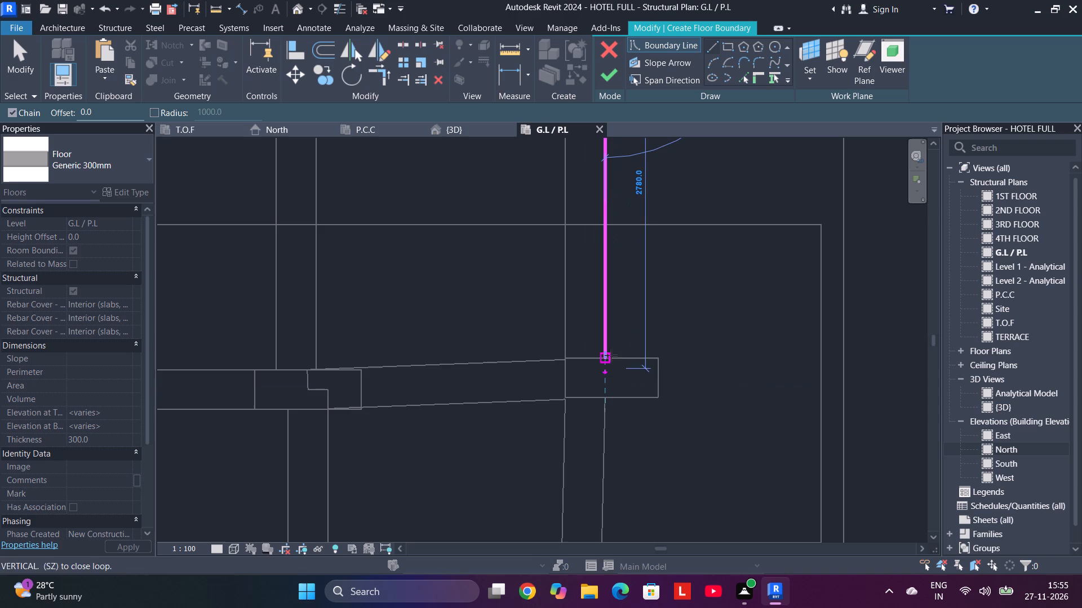
scroll(607, 356, "up", 8)
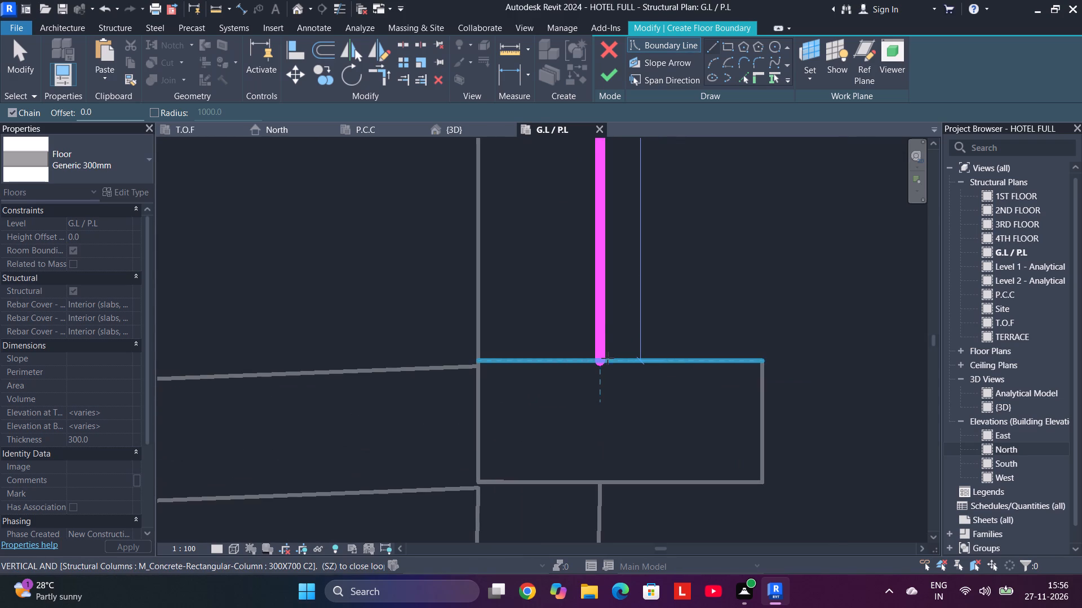
left_click(607, 358)
left_click(760, 360)
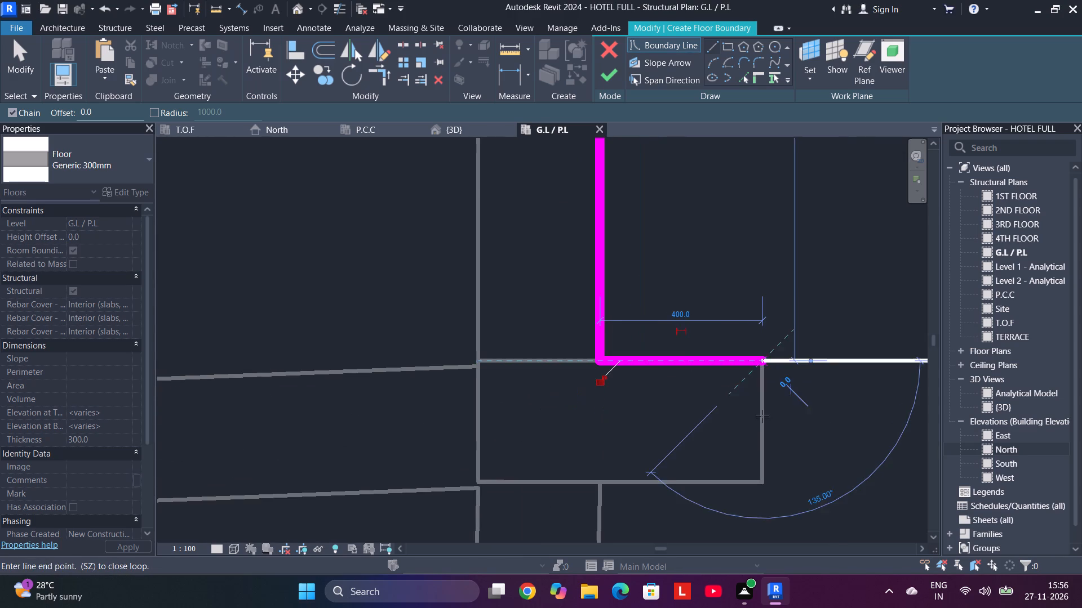
left_click(764, 481)
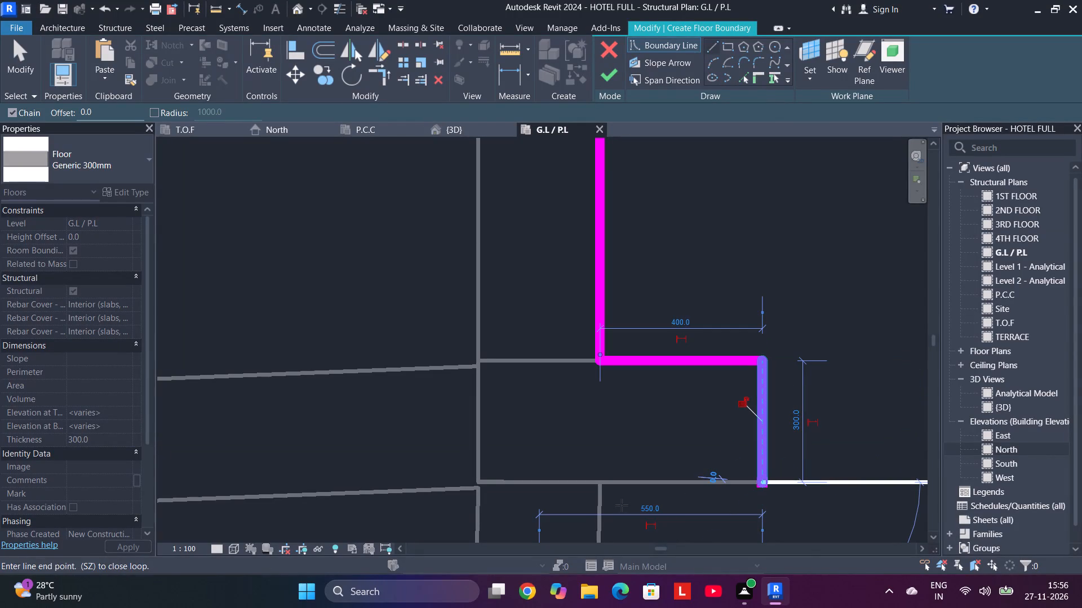
left_click(601, 486)
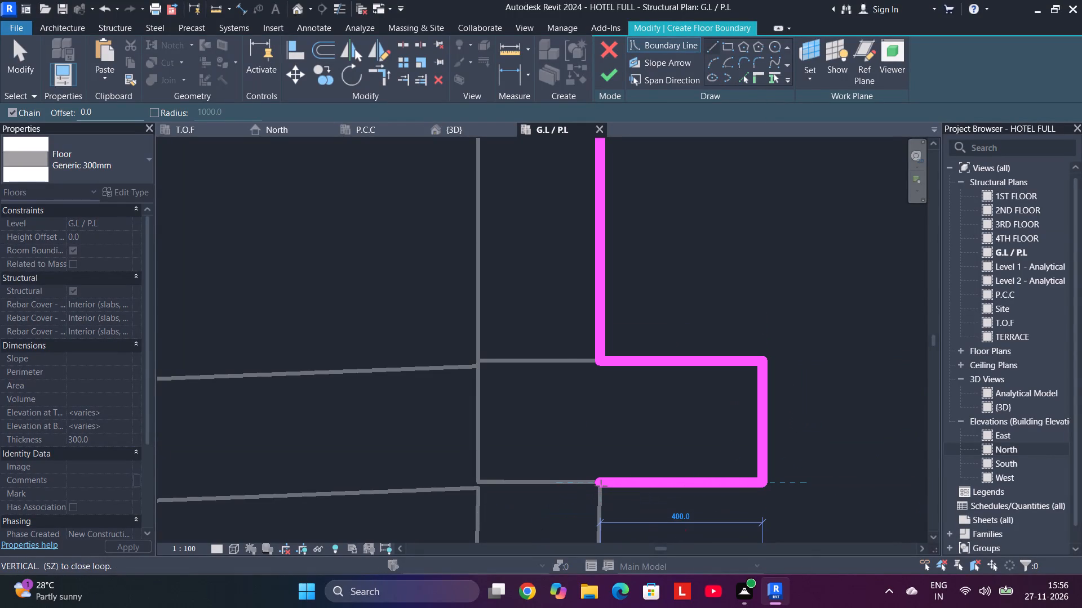
Follow the slightly sloping beam south to the 300X500 corner column's outer corner, then go 300 mm west and 200 mm north around it.
scroll(606, 467, "down", 9)
middle_click_drag(610, 447, 613, 181)
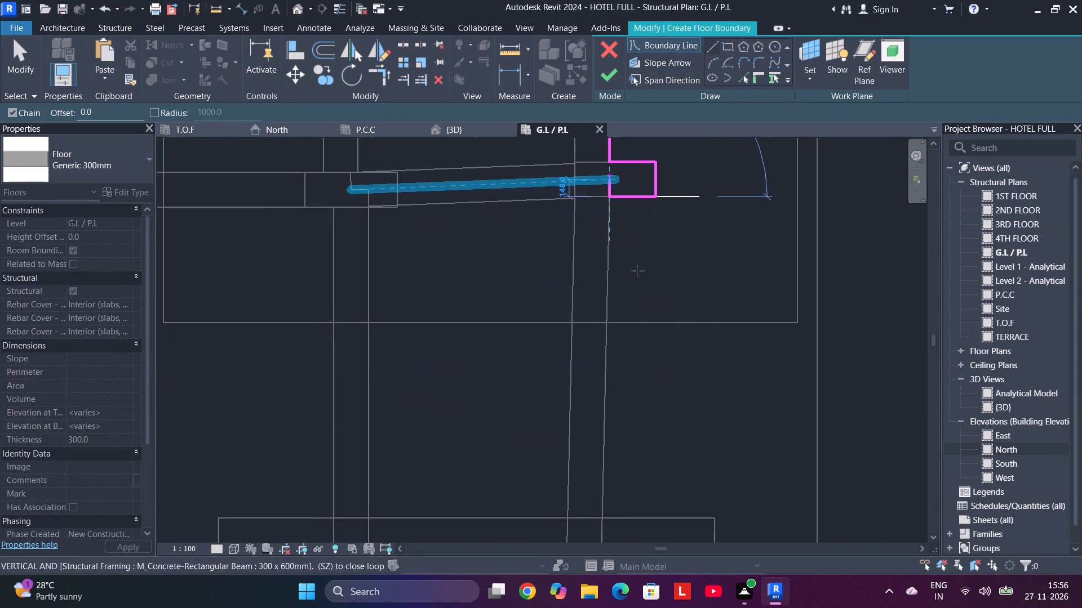
middle_click_drag(616, 464, 627, 331)
middle_click_drag(620, 484, 624, 320)
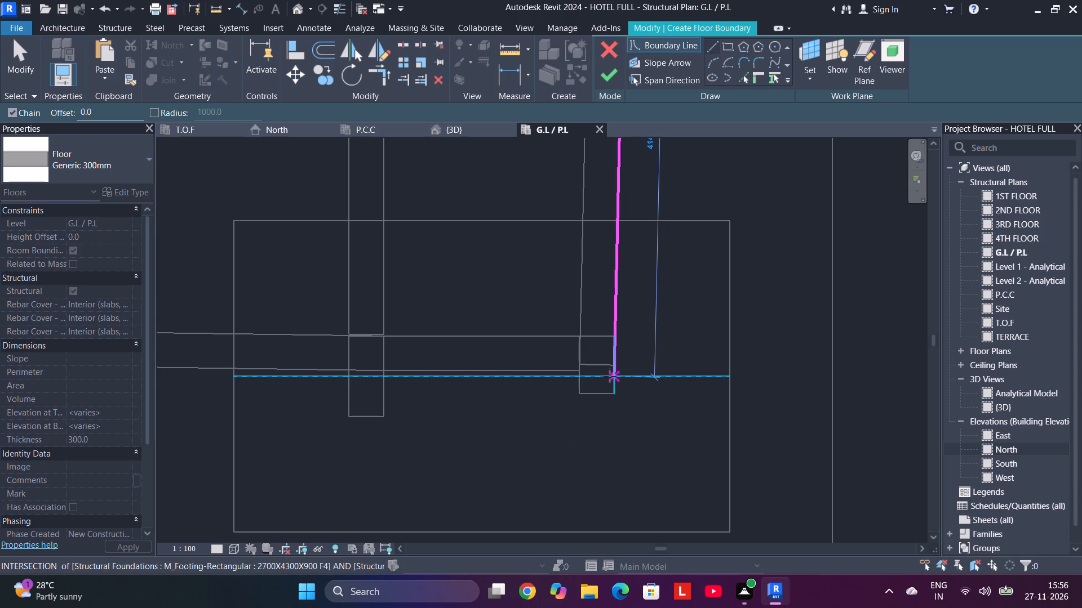
scroll(610, 376, "up", 4)
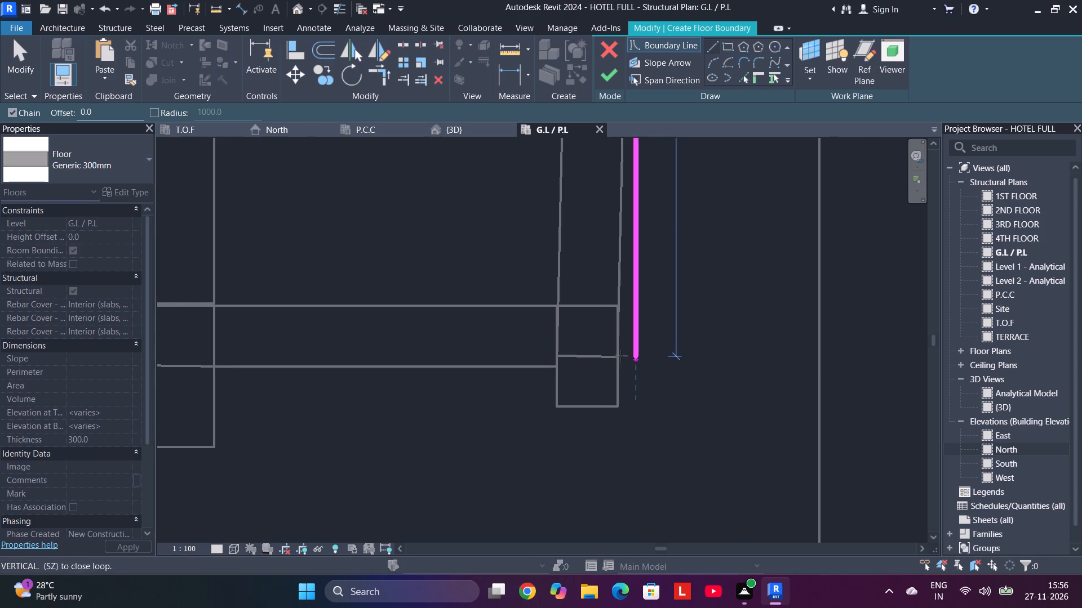
left_click(614, 410)
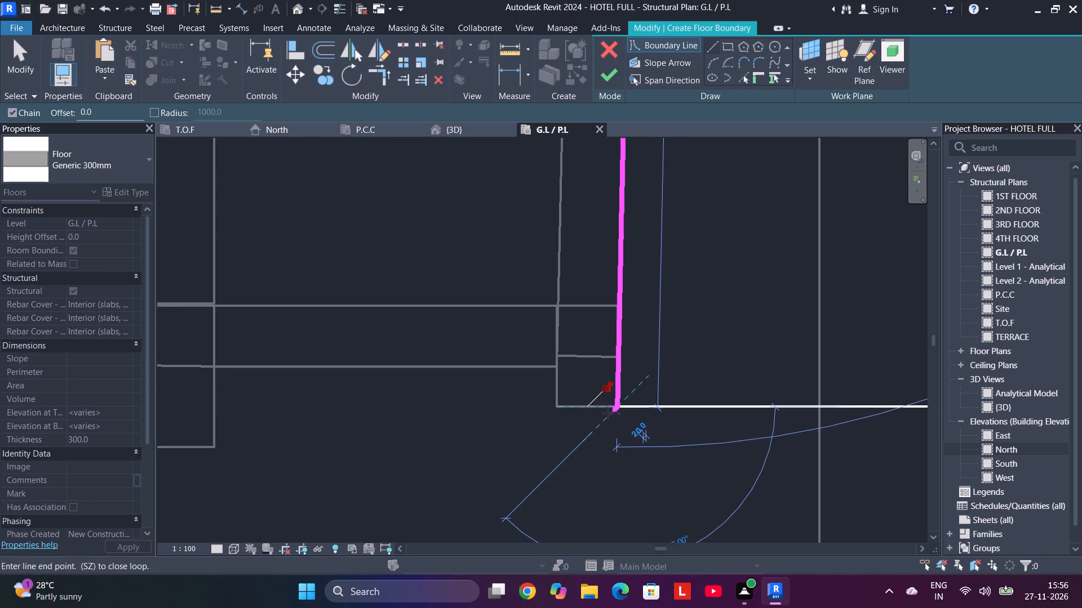
left_click(557, 403)
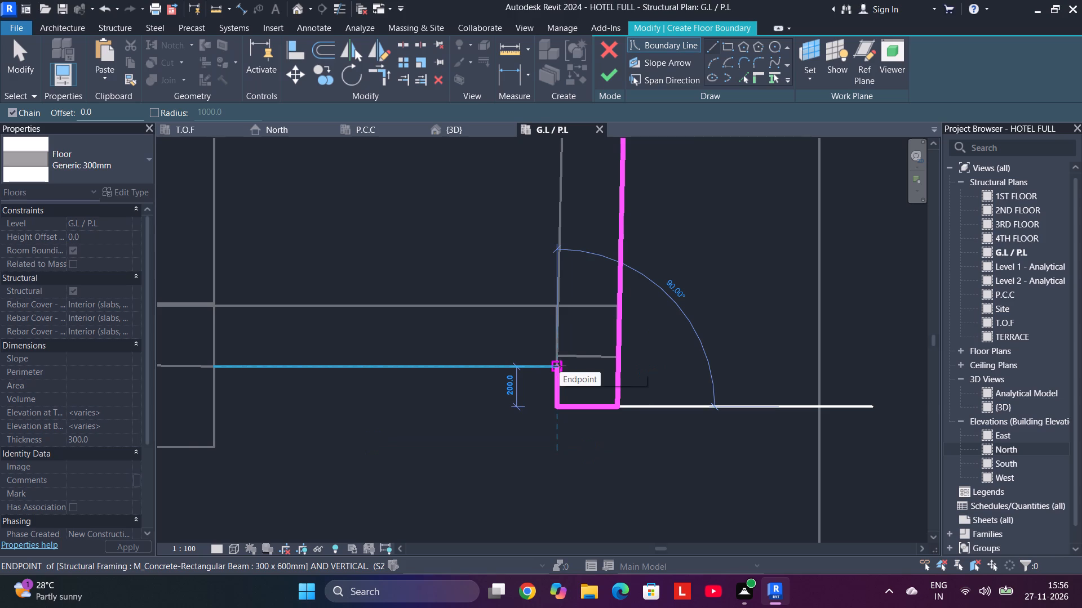
left_click(560, 366)
Run the boundary 1699 mm west along the beam's lower edge to the next column and wrap its projection, 300 mm wide and 400 mm deep.
middle_click_drag(407, 366, 678, 337)
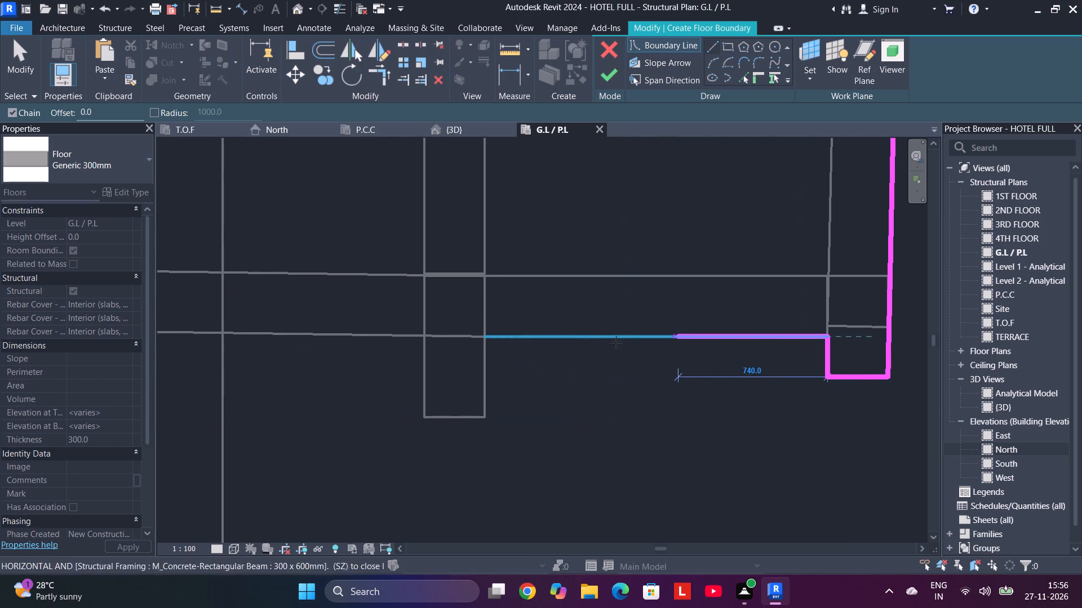
left_click(486, 339)
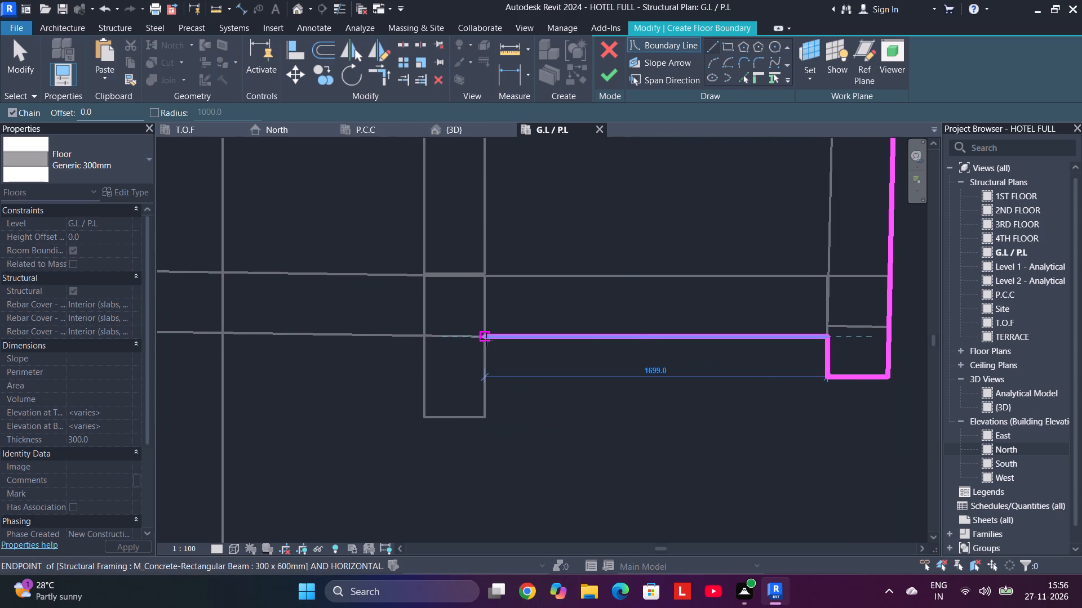
left_click(480, 416)
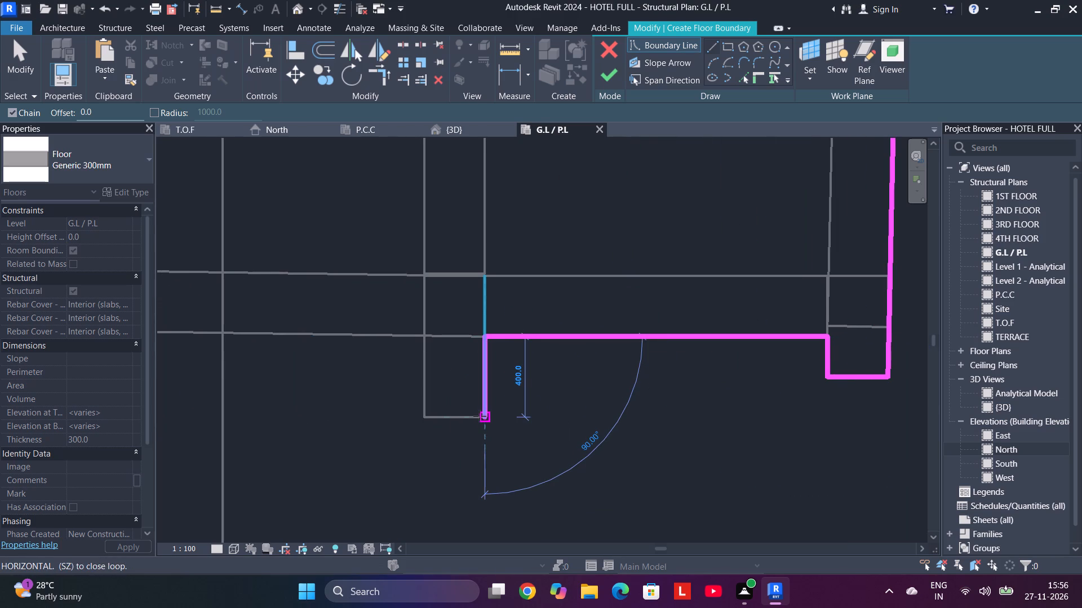
left_click(423, 415)
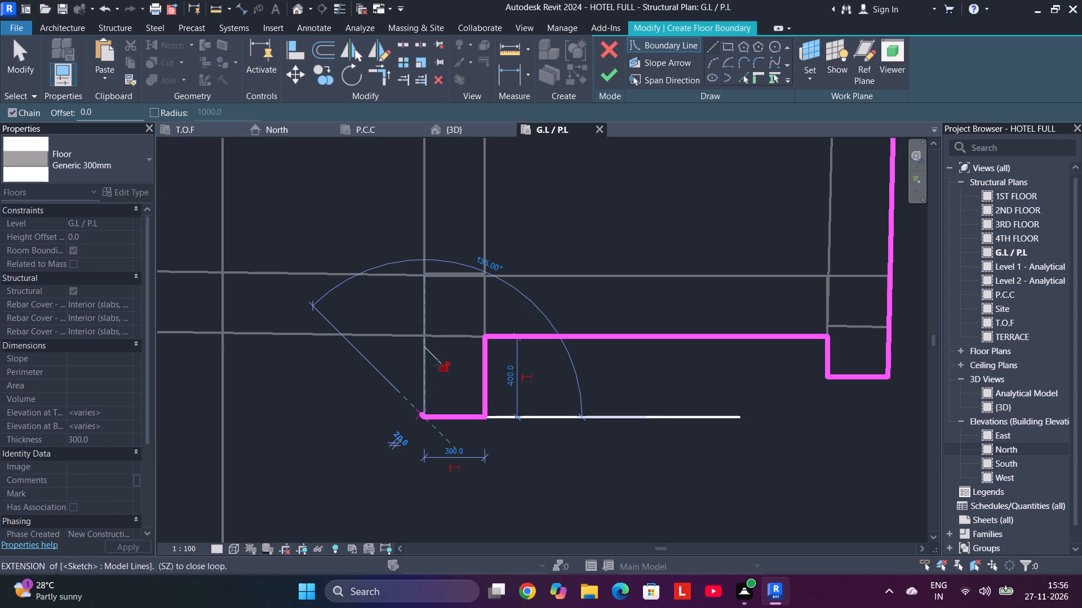
left_click(425, 336)
middle_click_drag(388, 338, 402, 333)
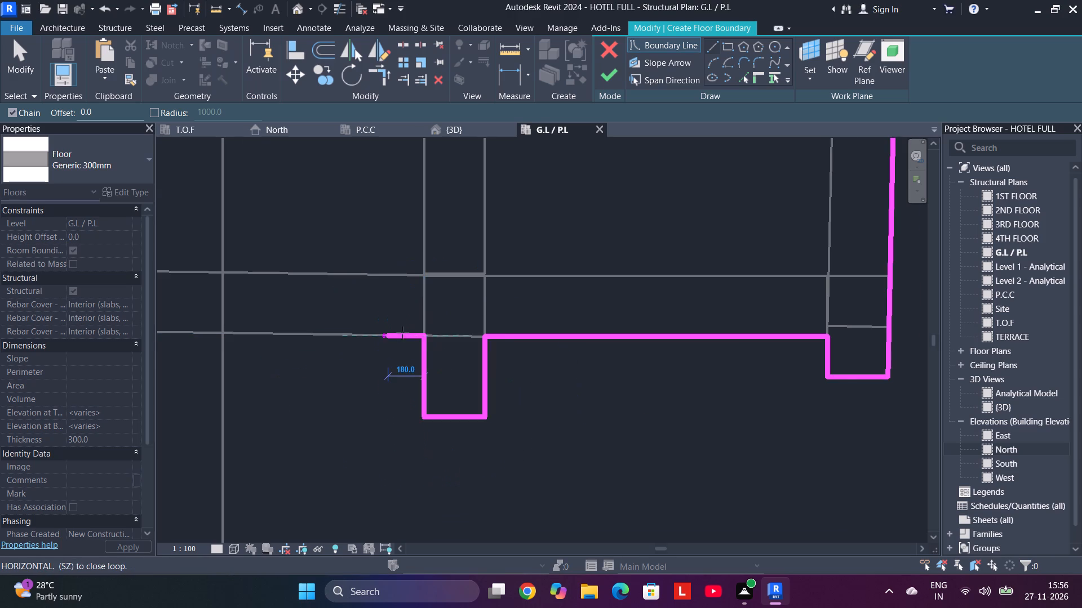
Run the boundary west along the sloping beam to the 300X500 corner column's outer corner, then 300 mm north and 200 mm east around it.
middle_click_drag(402, 333, 764, 304)
middle_click_drag(437, 318, 818, 313)
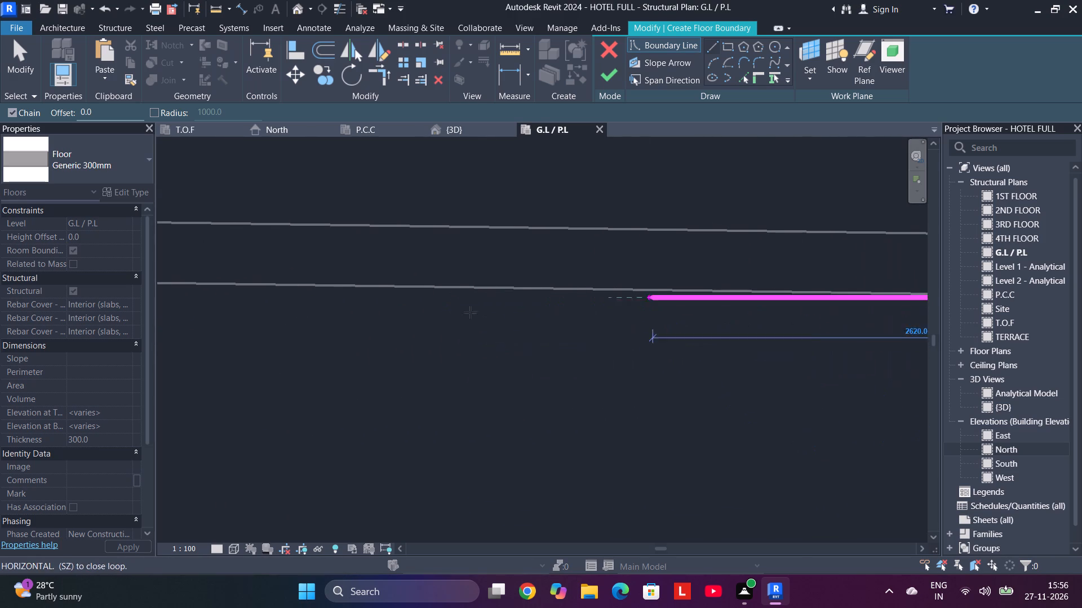
middle_click_drag(447, 318, 717, 319)
scroll(636, 302, "down", 3)
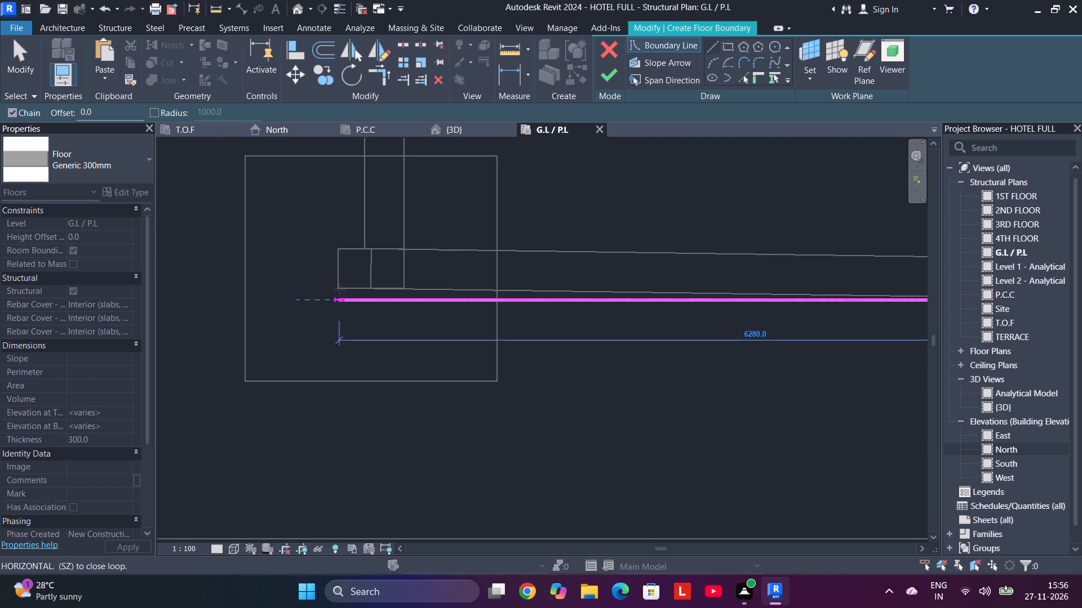
scroll(339, 290, "up", 6)
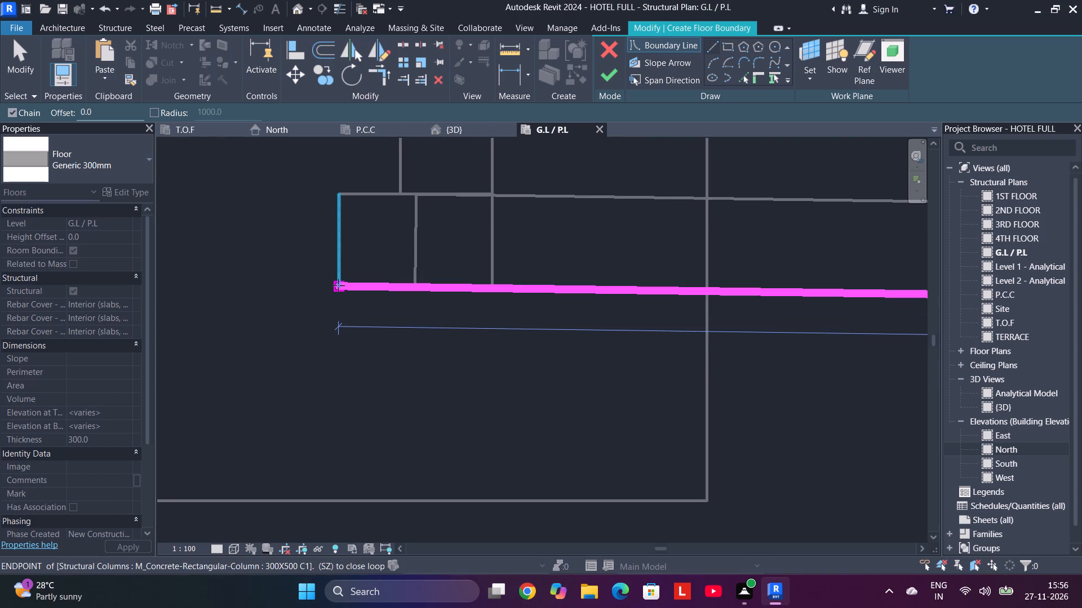
left_click(338, 285)
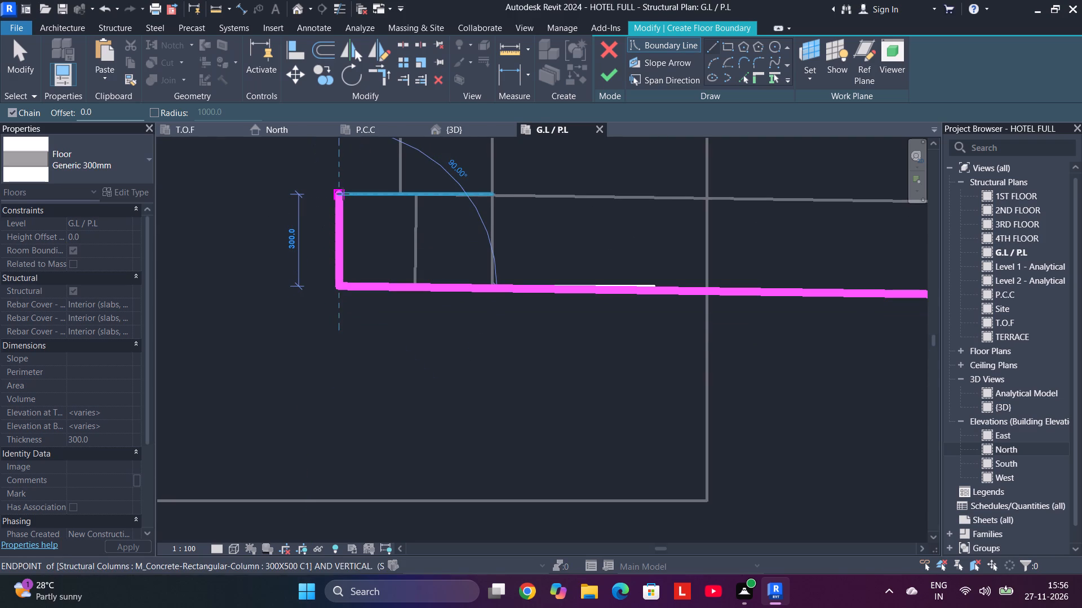
left_click(343, 194)
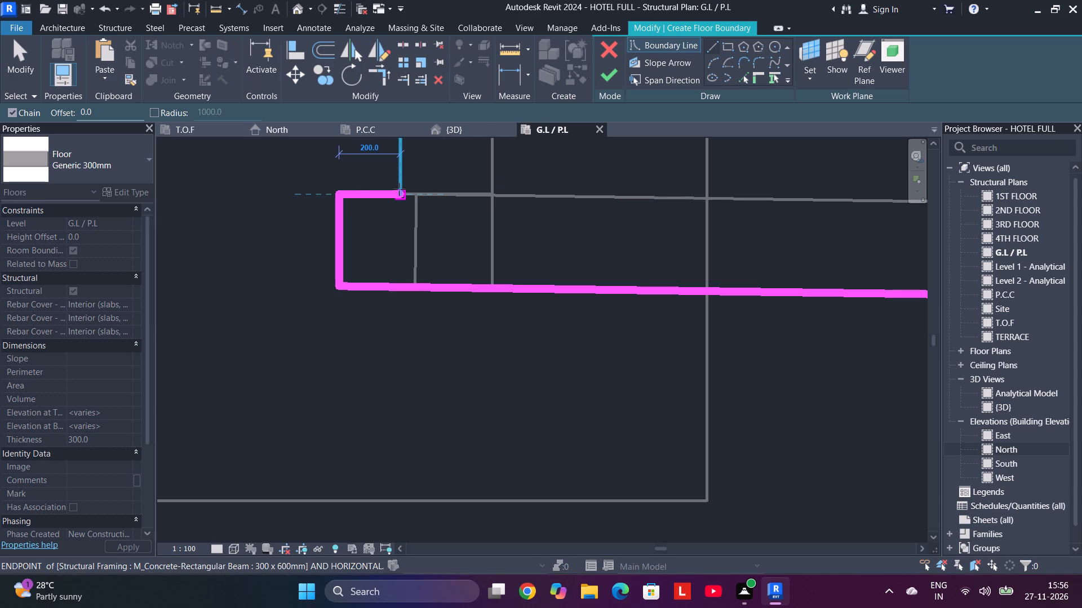
left_click(399, 189)
Continue north along the beam's west edge to the next 300X700 column and wrap its west projection, 400 mm out and 300 mm deep.
middle_click_drag(408, 159, 407, 353)
scroll(397, 217, "down", 2)
middle_click_drag(397, 217, 397, 222)
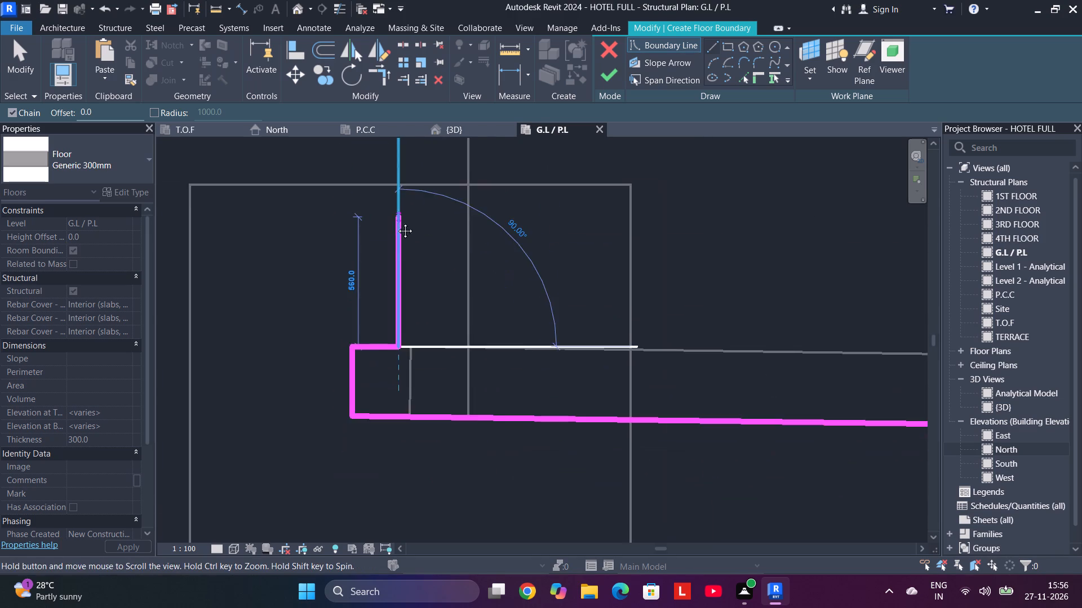
middle_click_drag(397, 222, 407, 337)
scroll(411, 196, "down", 3)
middle_click_drag(411, 196, 416, 323)
middle_click_drag(416, 205, 415, 310)
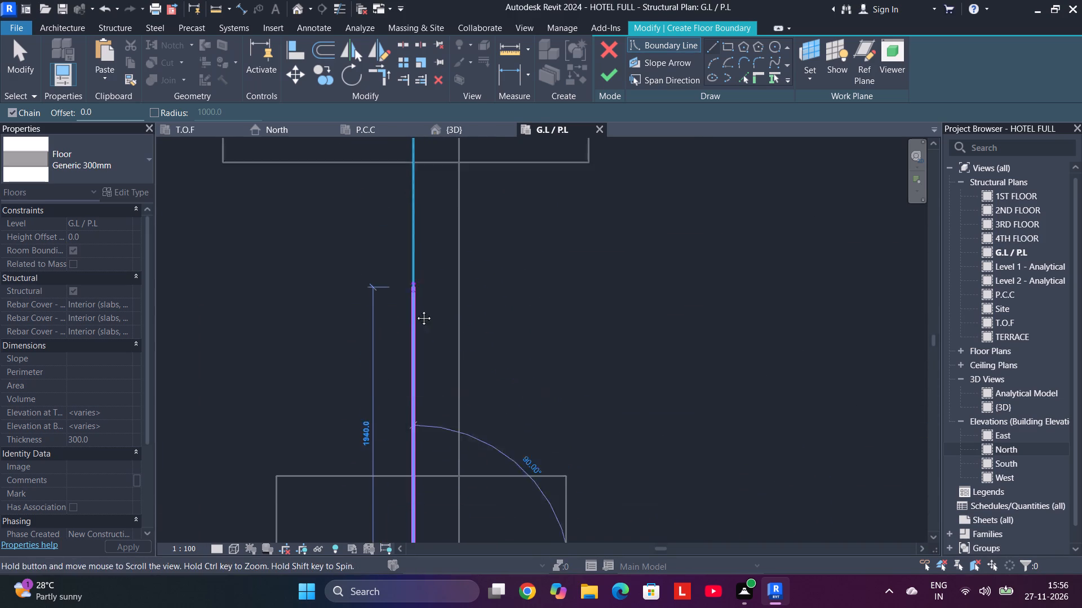
middle_click_drag(415, 310, 415, 314)
middle_click_drag(415, 176, 411, 285)
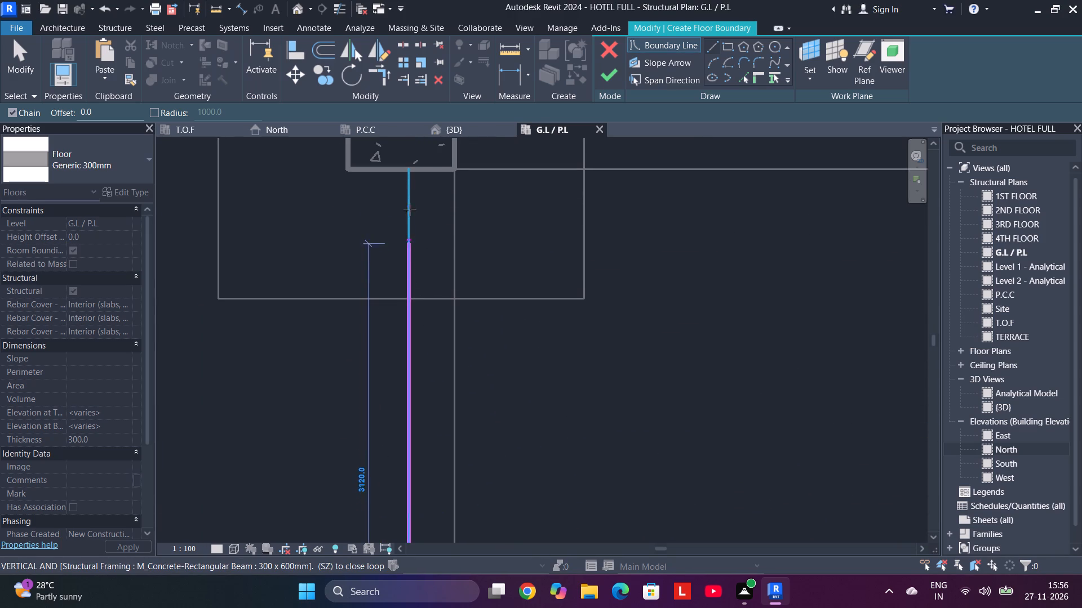
middle_click_drag(415, 181, 418, 296)
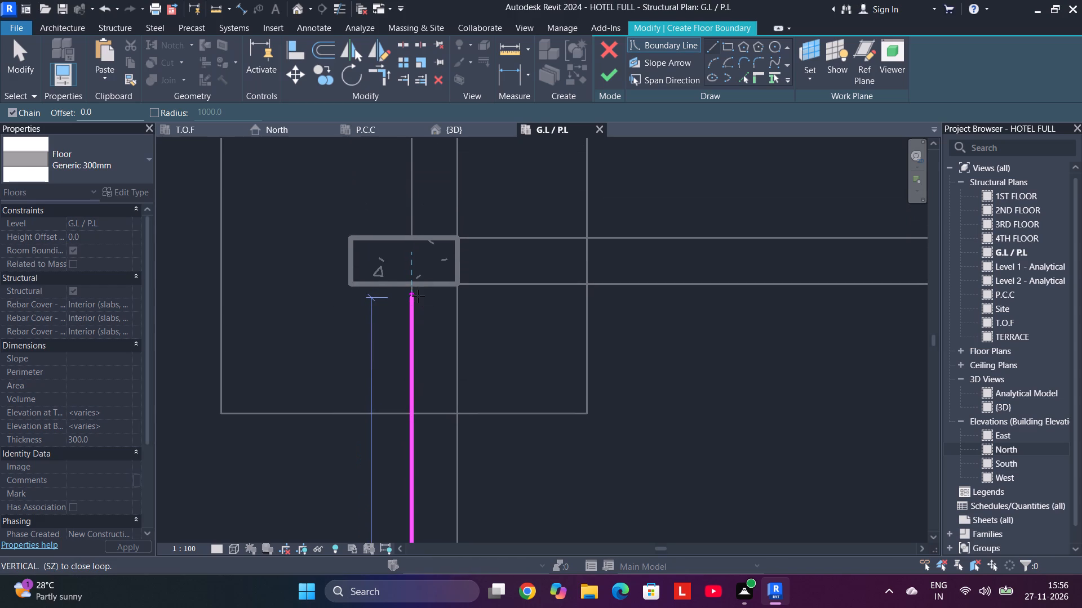
scroll(418, 295, "up", 4)
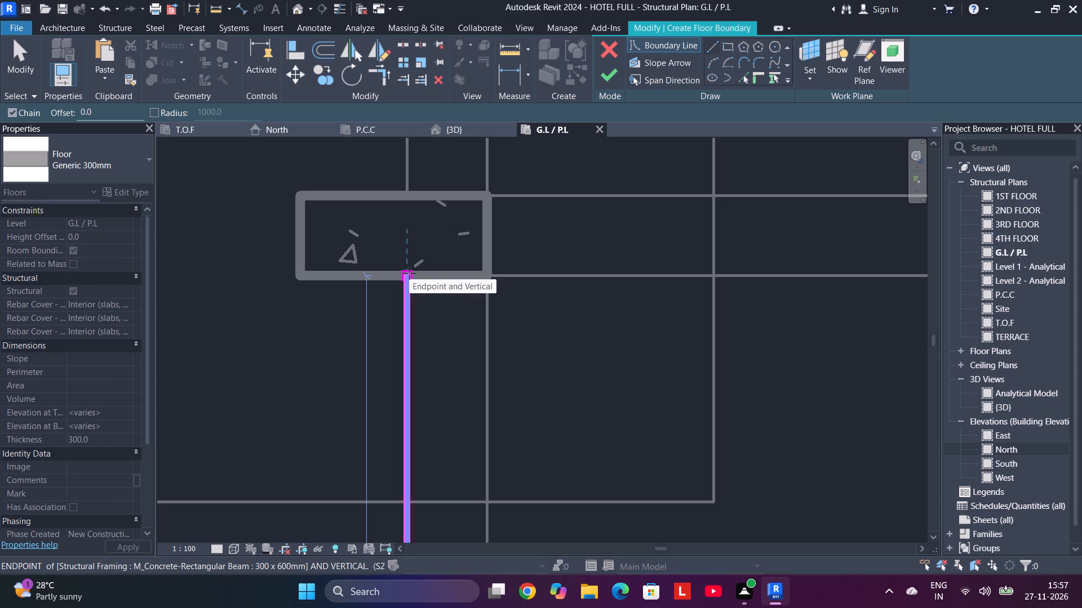
left_click(409, 273)
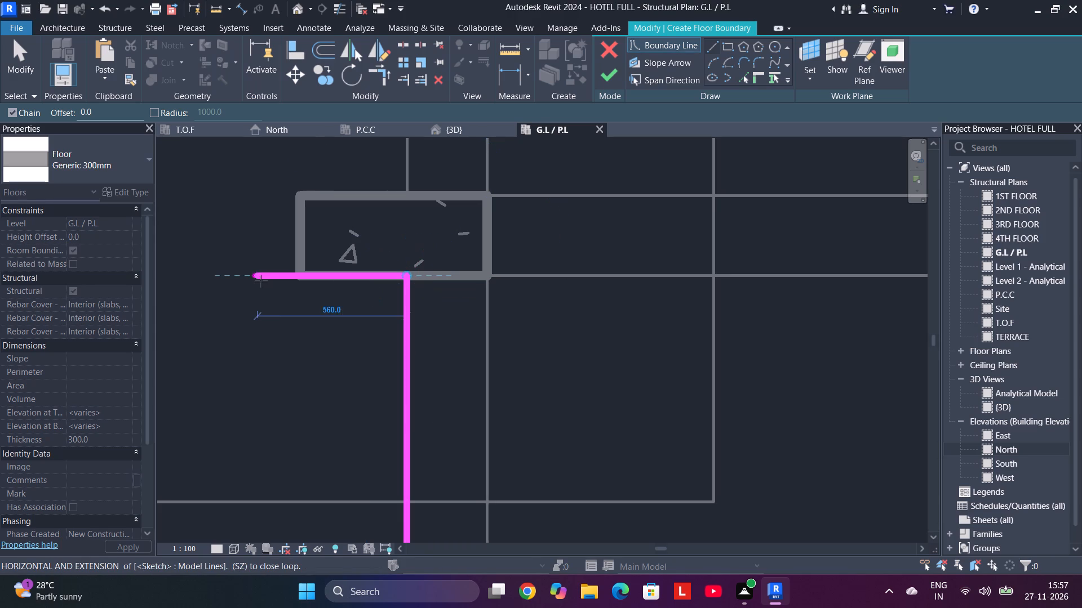
left_click(299, 275)
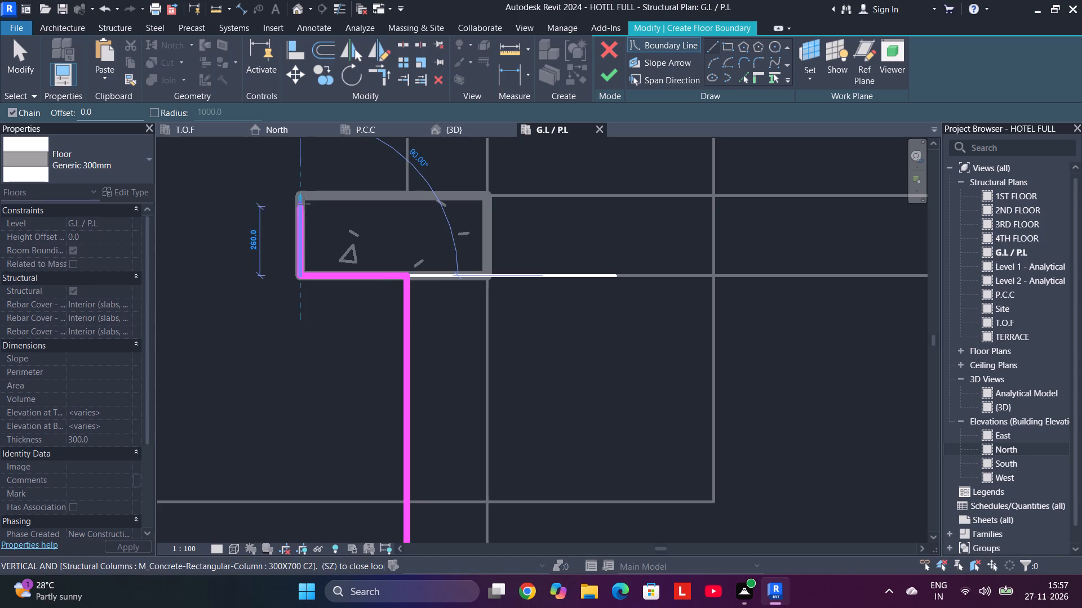
left_click(302, 198)
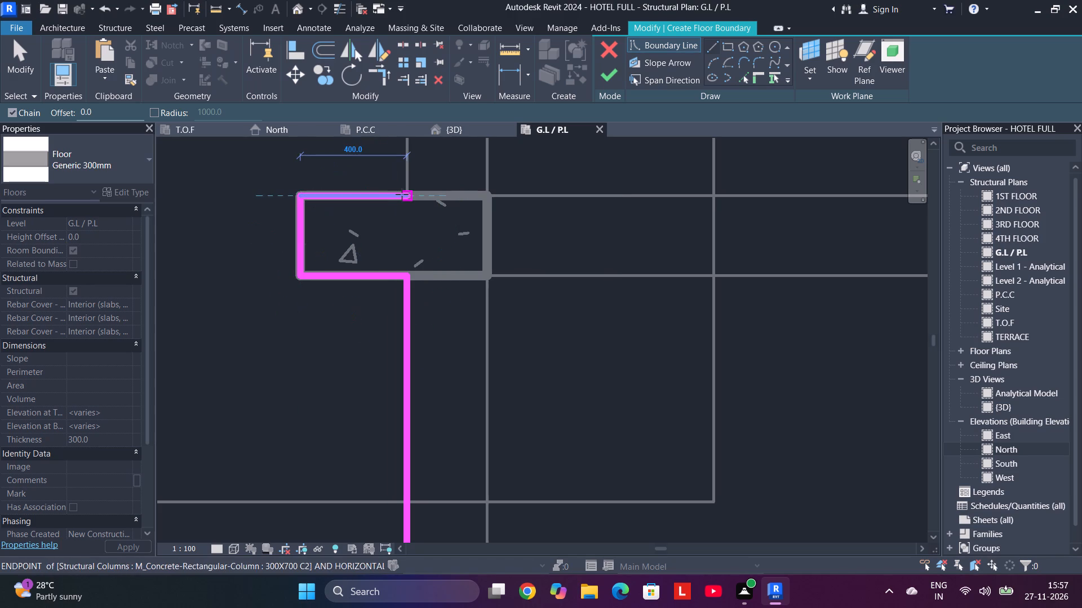
left_click(402, 194)
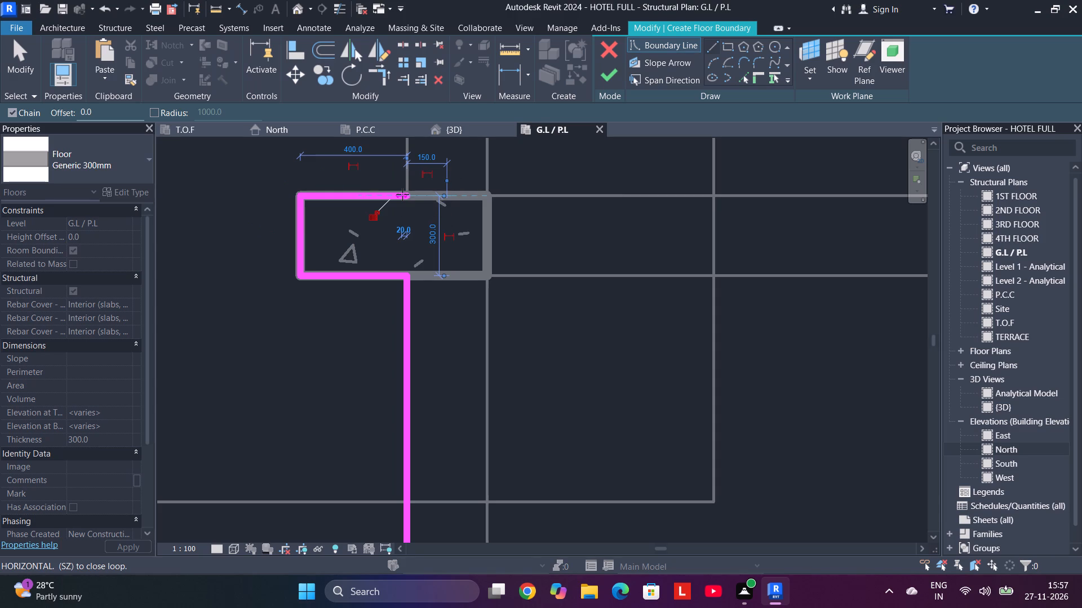
Extend the boundary 2880 mm north to the next 300X700 column and wrap its west projection, 400 mm out and 300 mm deep.
middle_click_drag(412, 154, 414, 391)
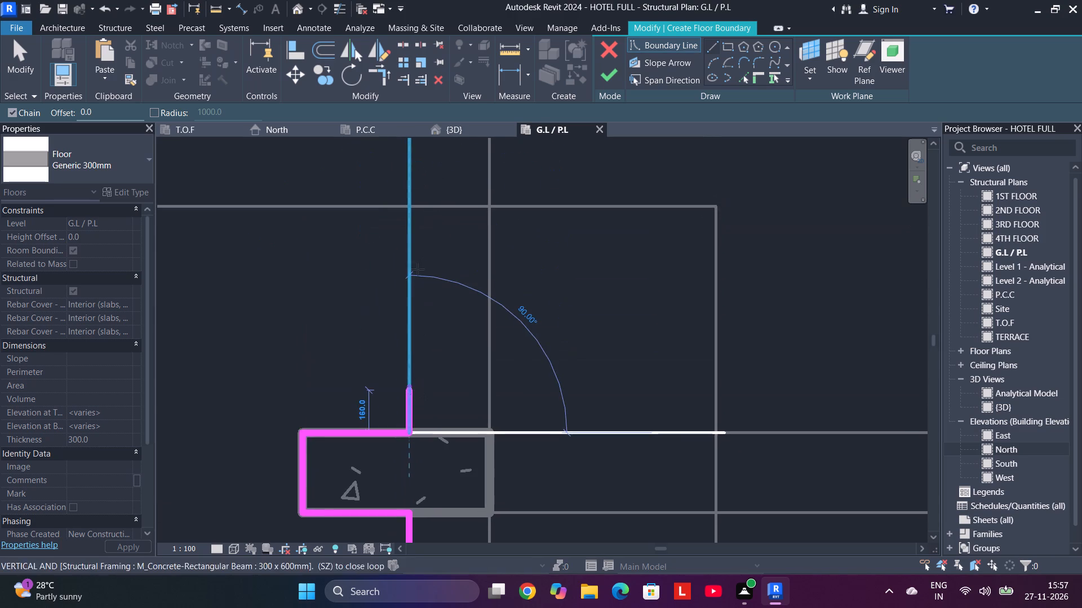
scroll(419, 213, "down", 4)
middle_click_drag(419, 213, 422, 421)
middle_click_drag(401, 230, 403, 413)
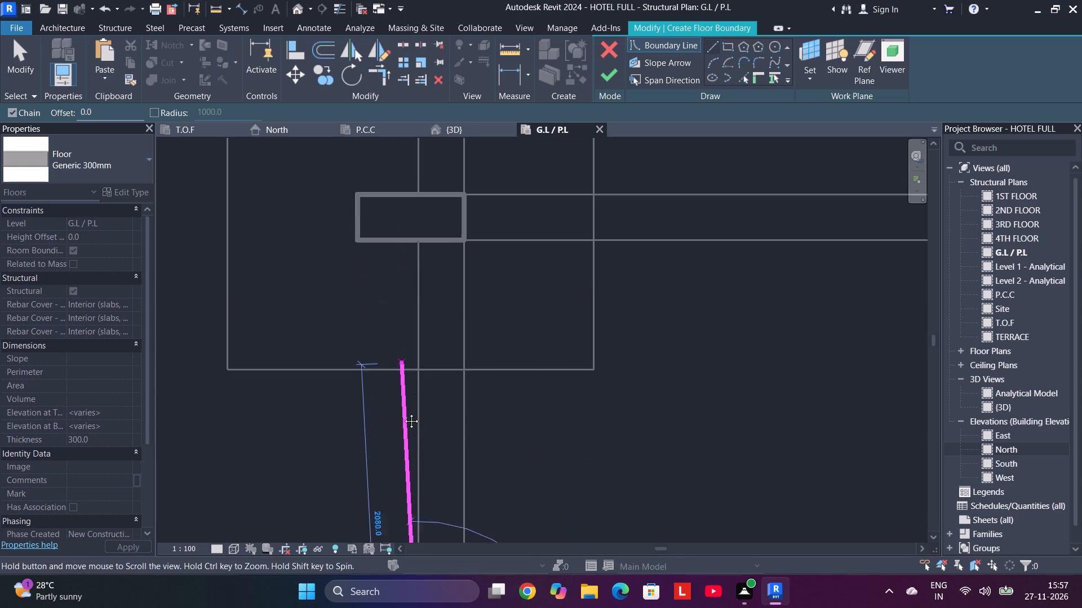
middle_click_drag(403, 413, 403, 413)
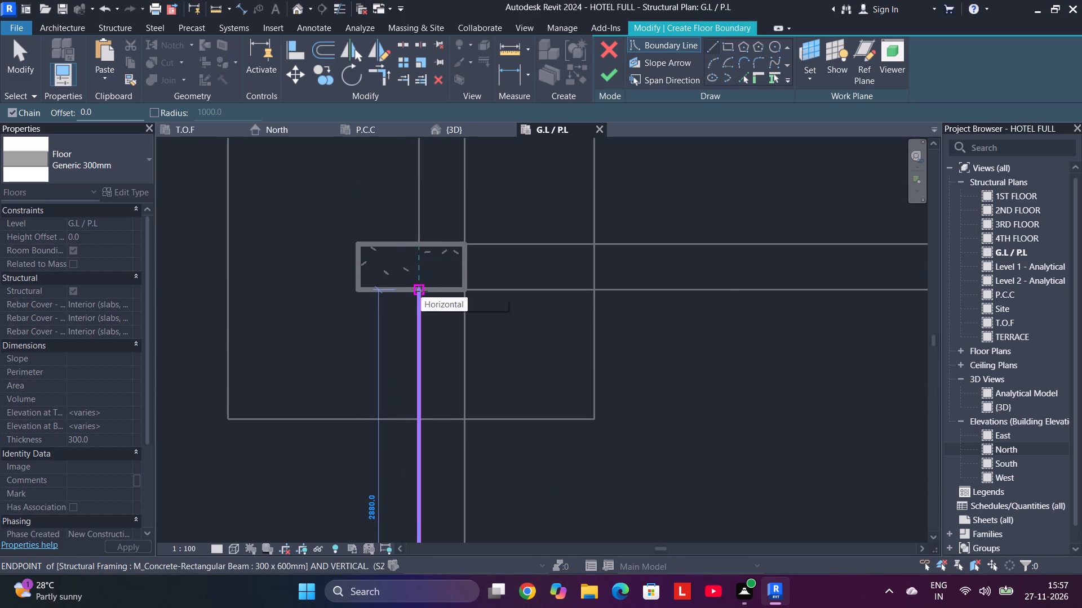
left_click(421, 291)
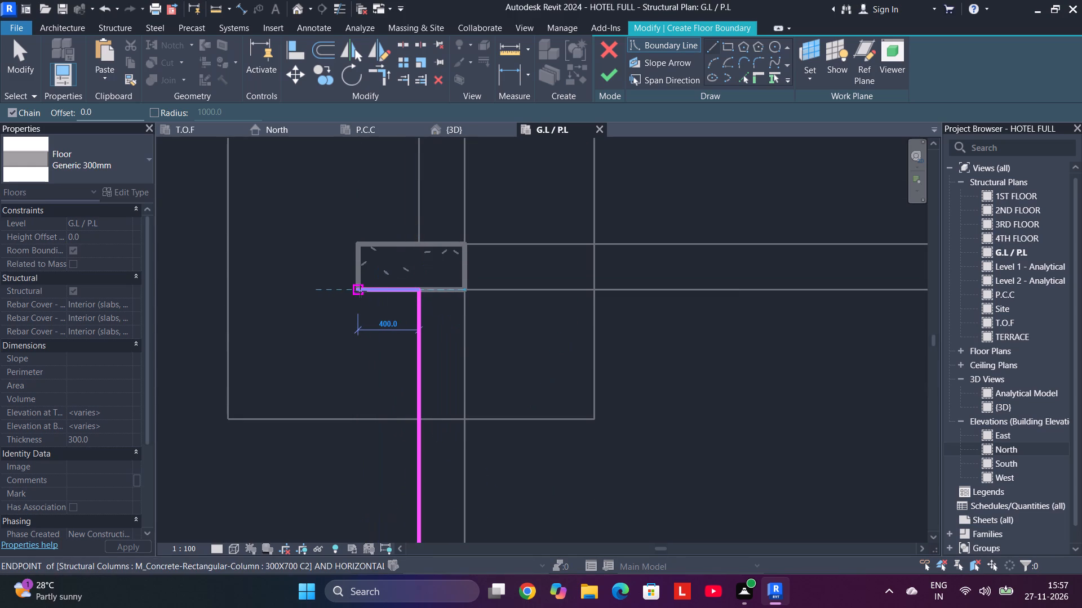
left_click(360, 291)
left_click(358, 249)
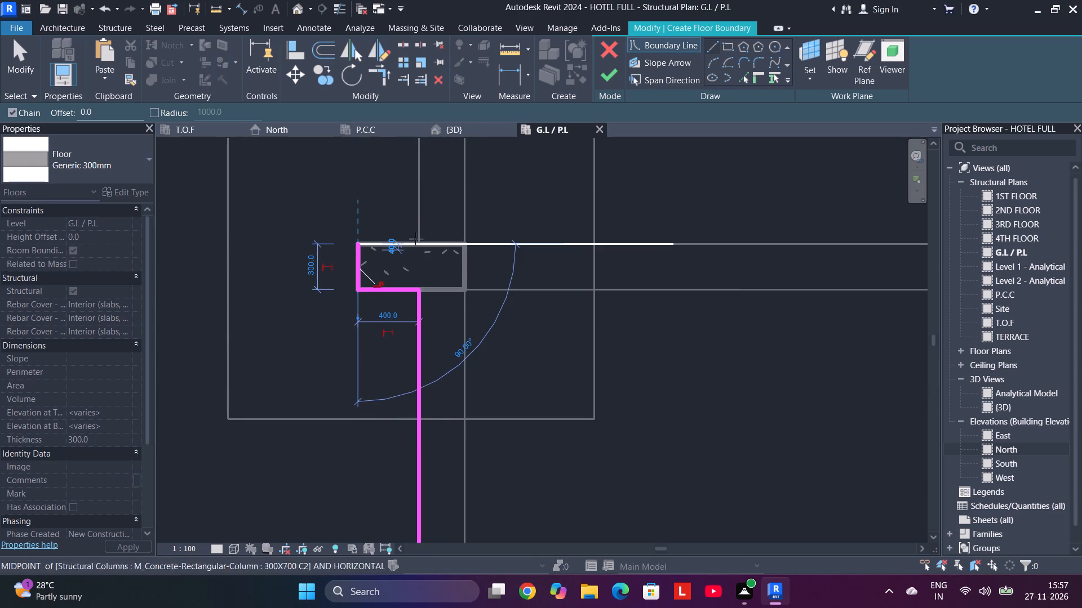
left_click(419, 240)
Extend the boundary north to the 300X700 column at the West elevation marker and wrap its projection, 400 mm out and 300 mm deep.
middle_click_drag(407, 161, 412, 175)
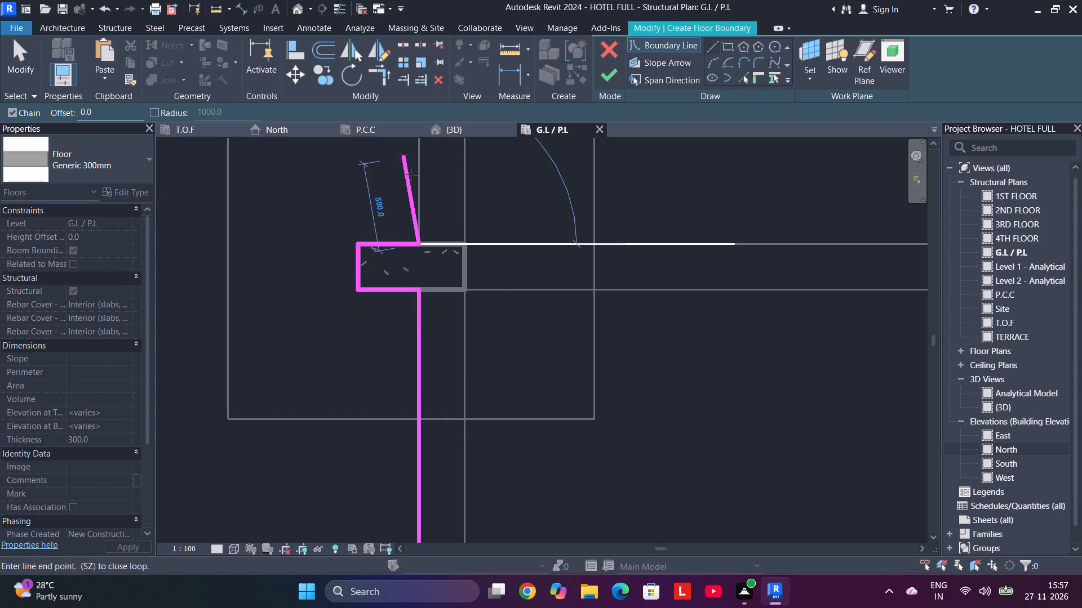
middle_click_drag(412, 175, 405, 602)
middle_click_drag(409, 237, 399, 591)
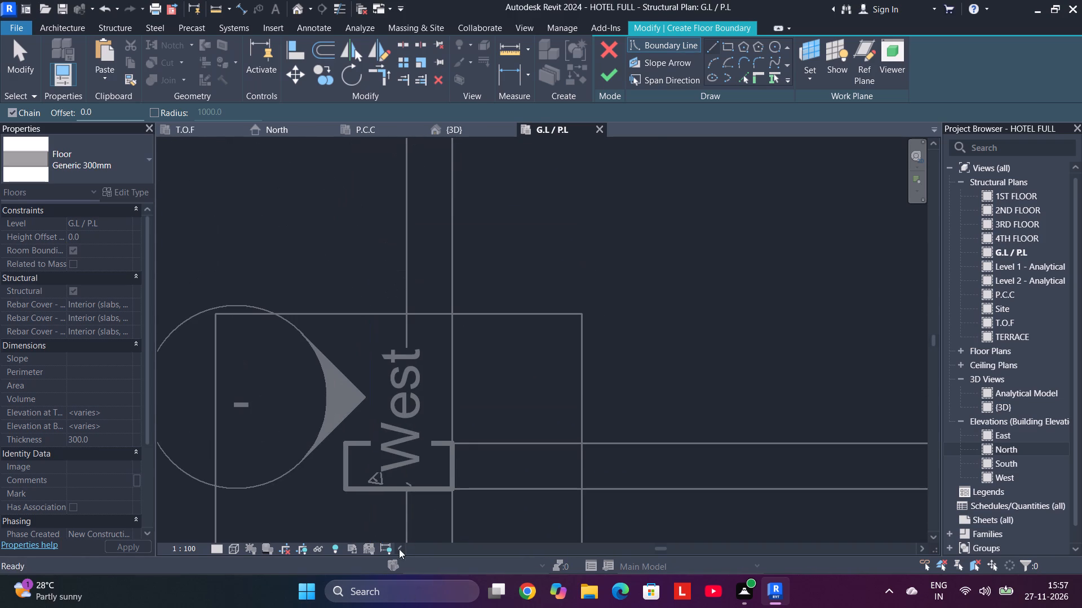
middle_click_drag(403, 475, 406, 285)
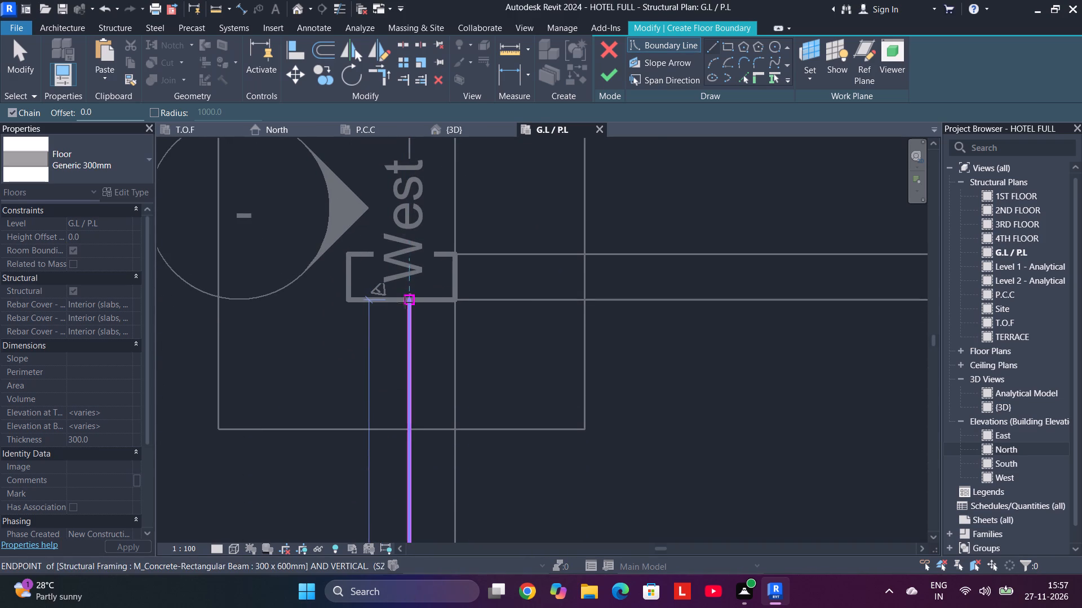
scroll(409, 306, "up", 4)
left_click(409, 296)
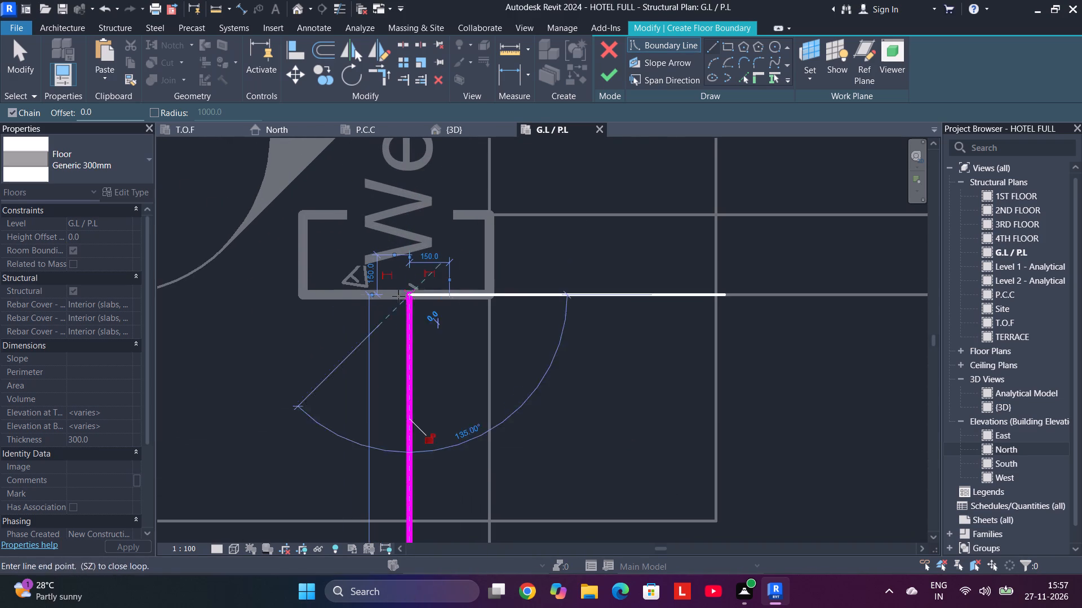
left_click(303, 294)
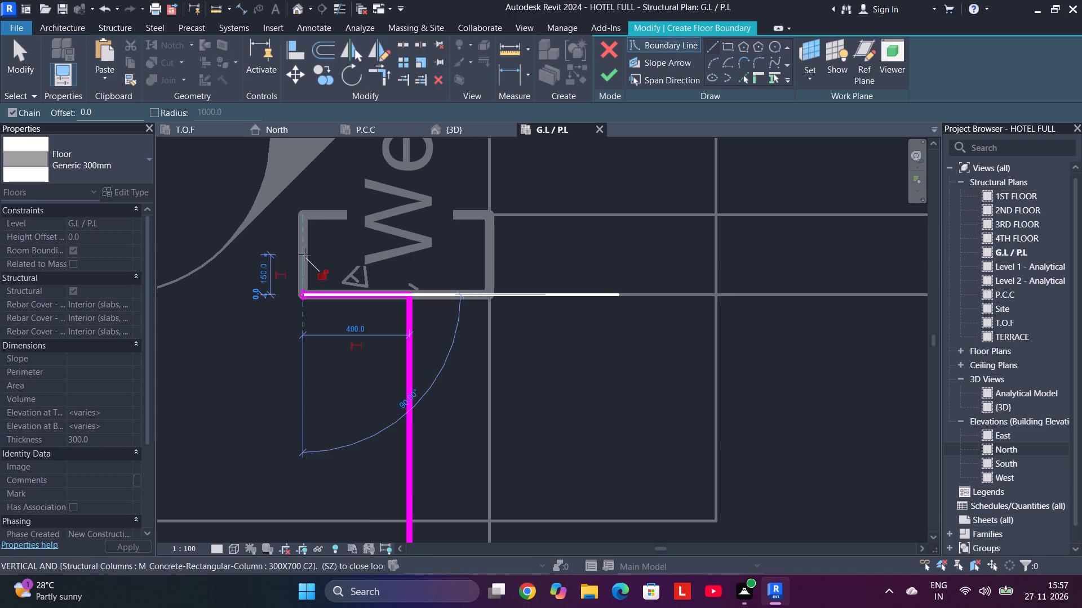
left_click(302, 216)
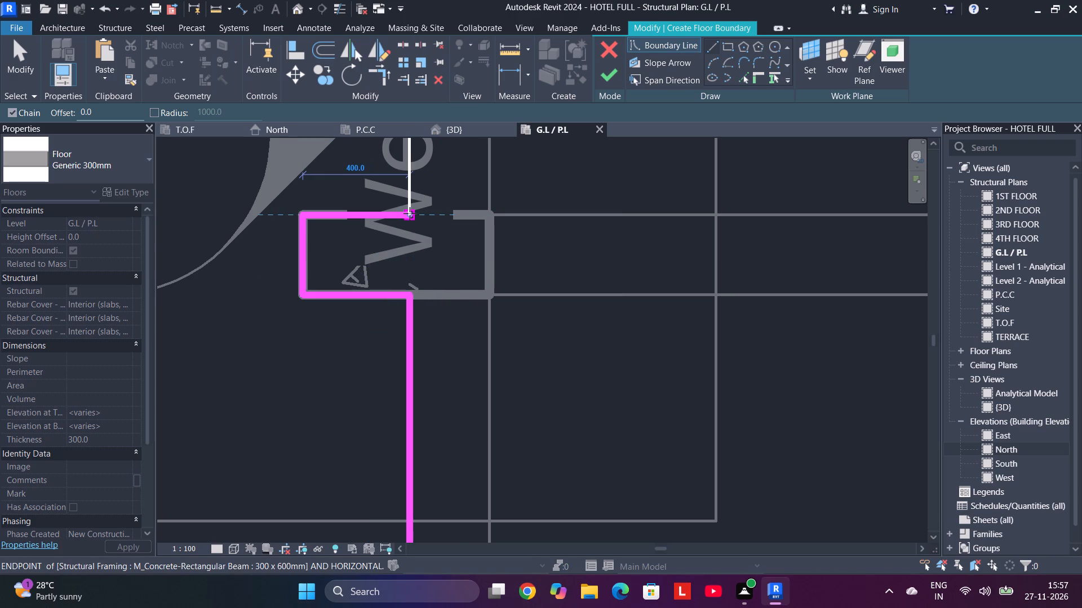
left_click(410, 213)
Continue the boundary 3700 mm north to the next 300X700 column and wrap its west projection, 400 mm out and 300 mm deep.
middle_click_drag(409, 214, 409, 447)
middle_click_drag(391, 183, 386, 400)
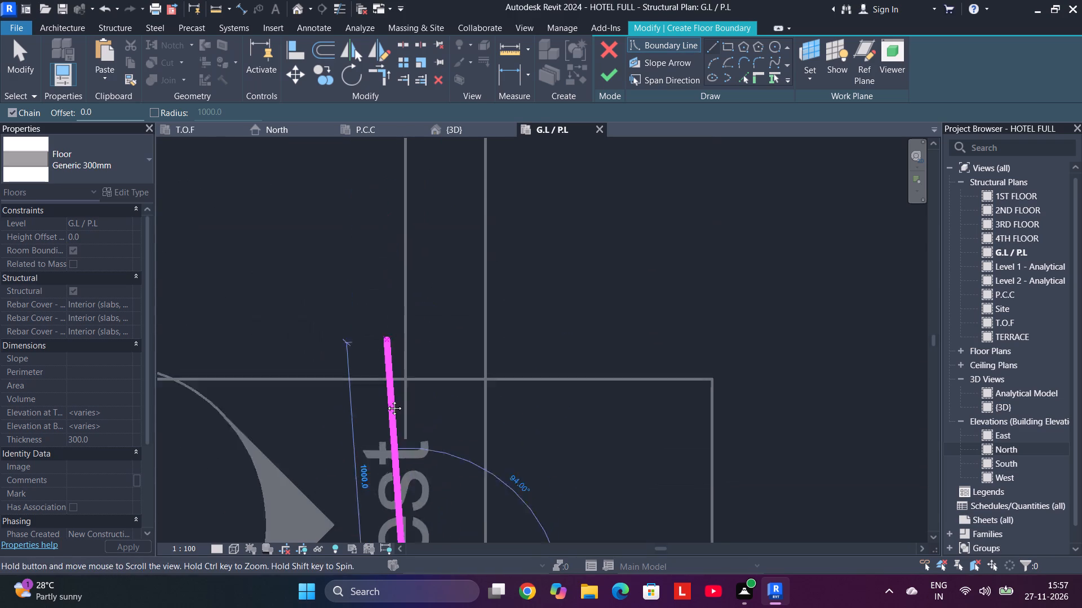
middle_click_drag(386, 400, 386, 399)
middle_click_drag(387, 204, 406, 410)
scroll(435, 266, "down", 5)
middle_click_drag(440, 250, 439, 287)
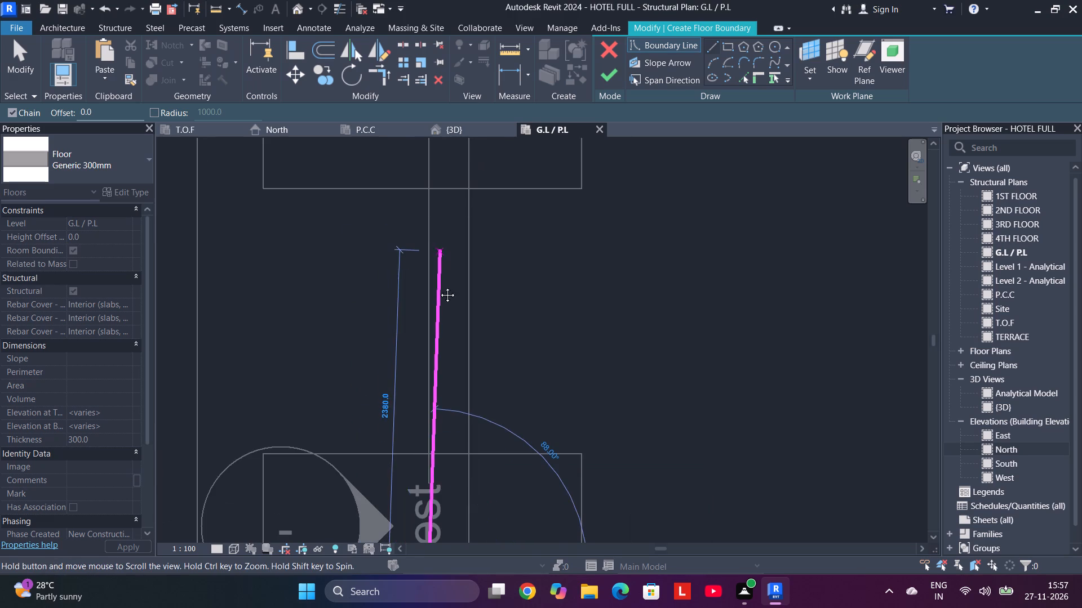
middle_click_drag(439, 287, 431, 430)
left_click(418, 260)
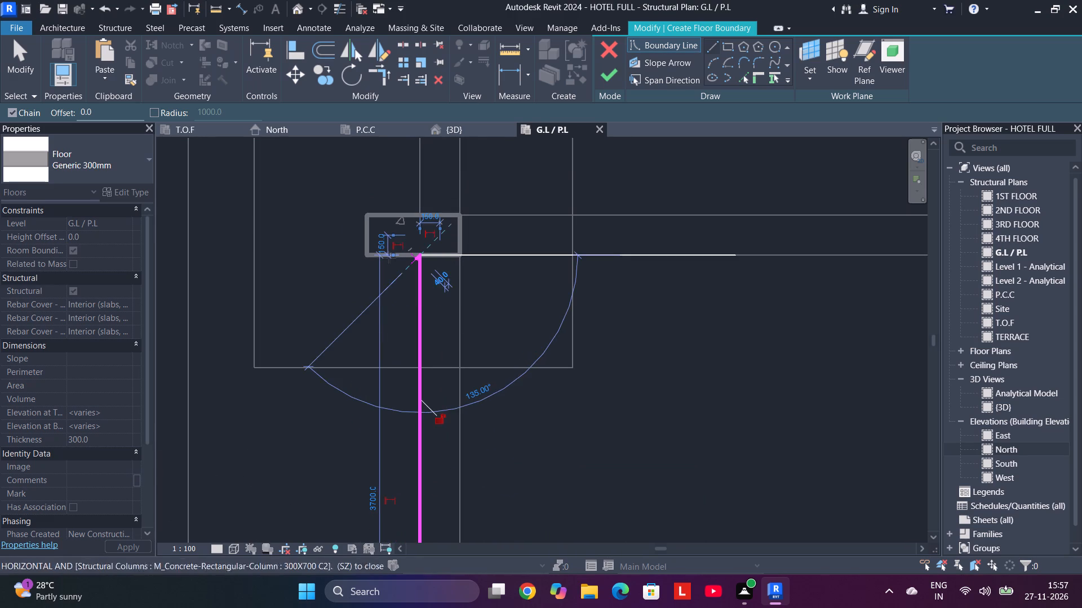
left_click(367, 254)
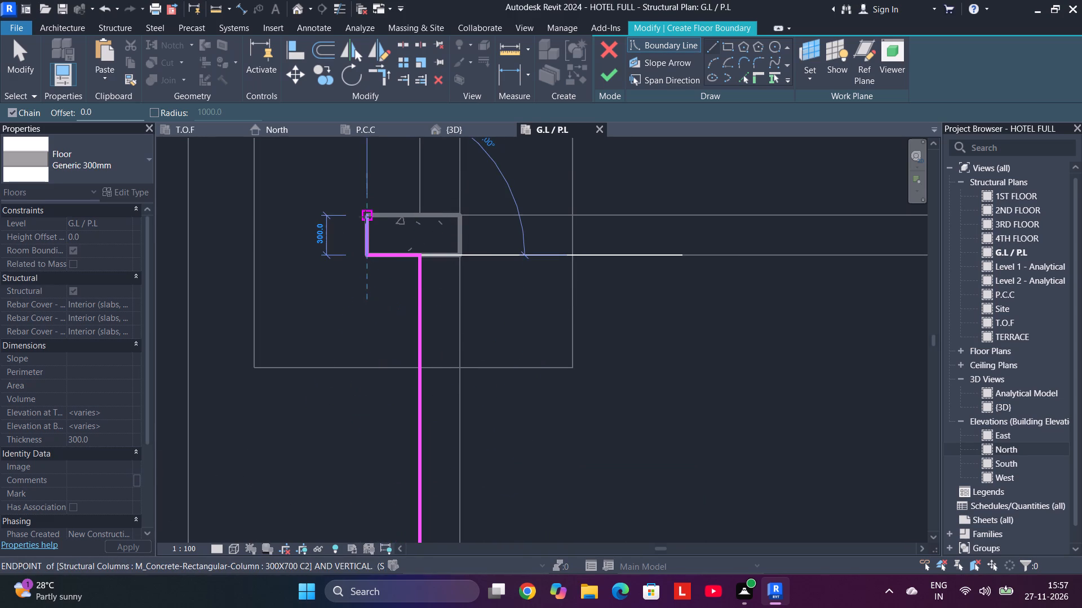
left_click(365, 217)
left_click(419, 212)
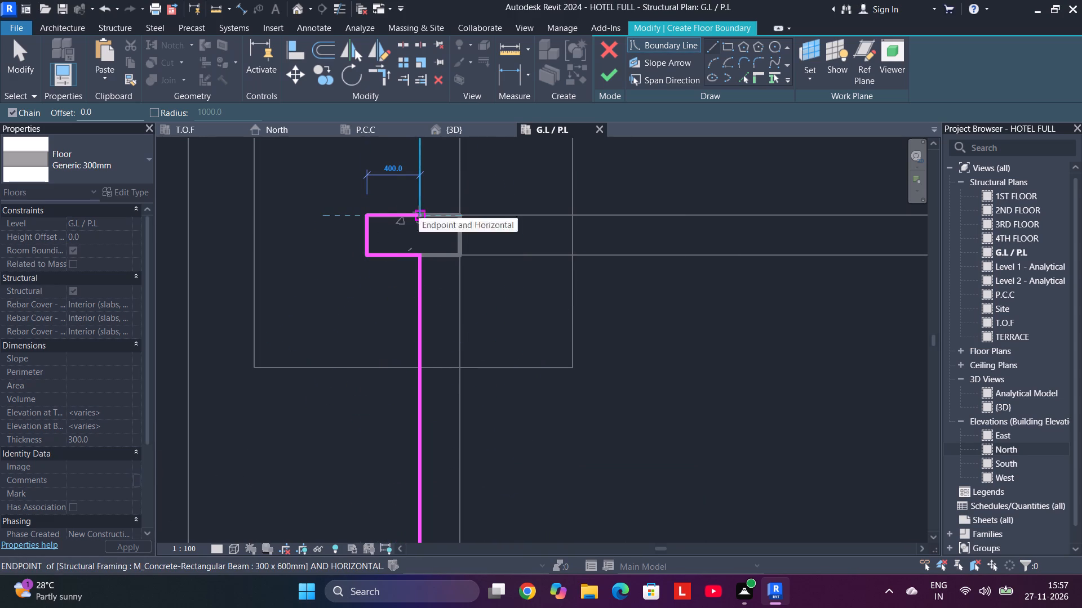
Extend the boundary 3610 mm north to the next 300X700 column and wrap its west projection, 400 mm out and 300 mm deep.
middle_click_drag(407, 184, 416, 439)
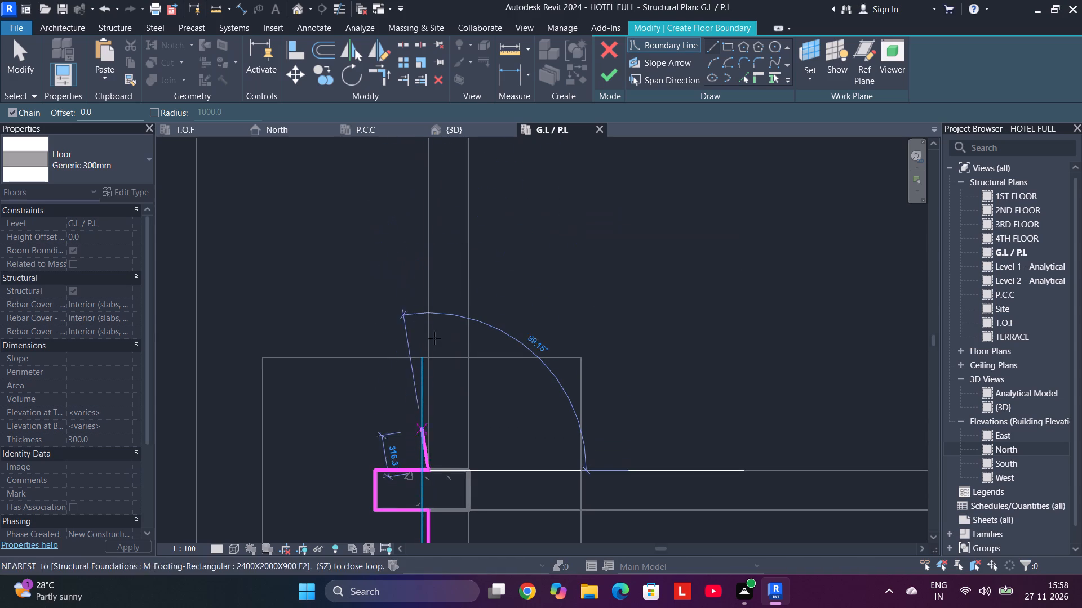
scroll(433, 308, "down", 9)
middle_click_drag(432, 282, 431, 427)
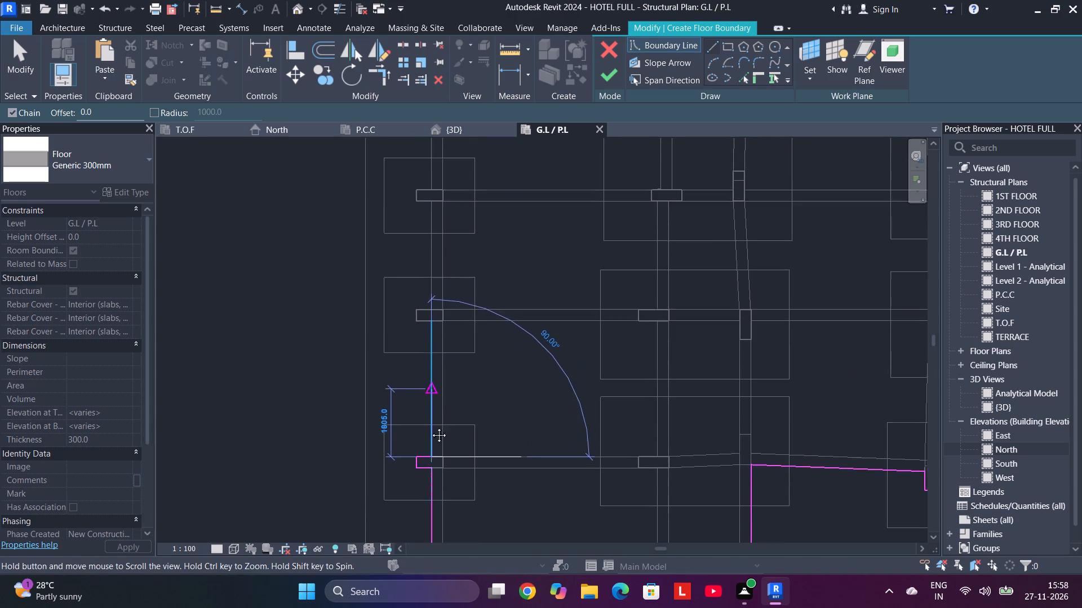
middle_click_drag(431, 427, 424, 475)
scroll(424, 433, "up", 5)
scroll(418, 387, "up", 2)
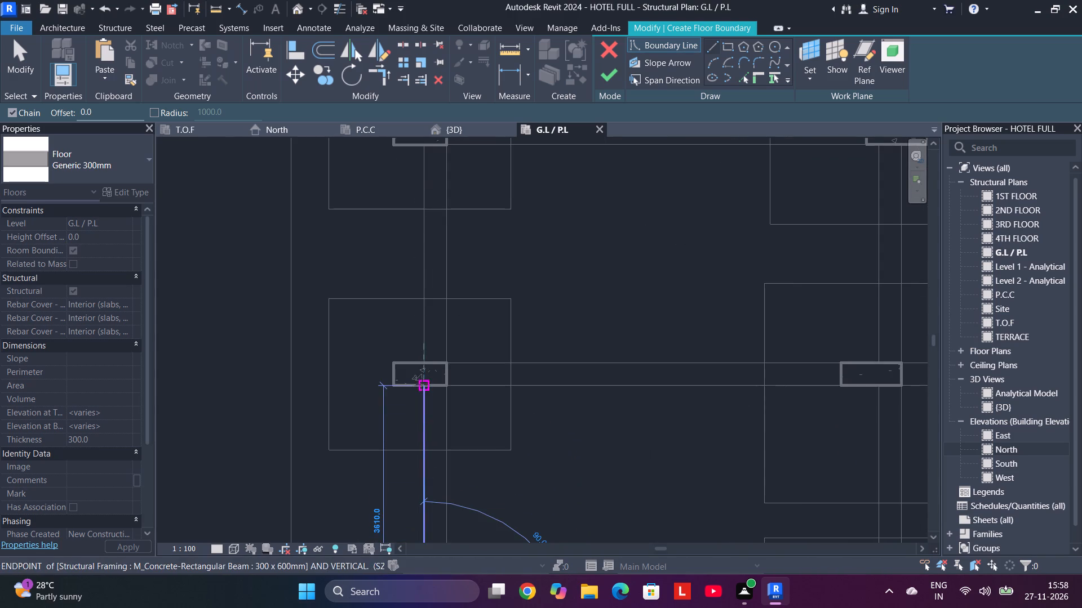
scroll(422, 385, "up", 3)
left_click(427, 390)
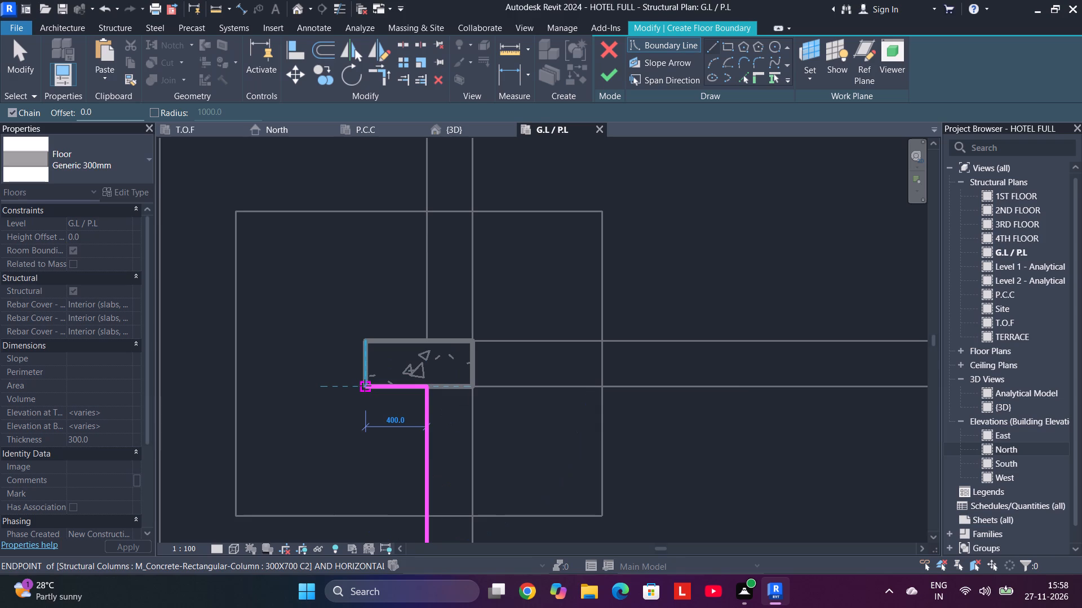
left_click(365, 386)
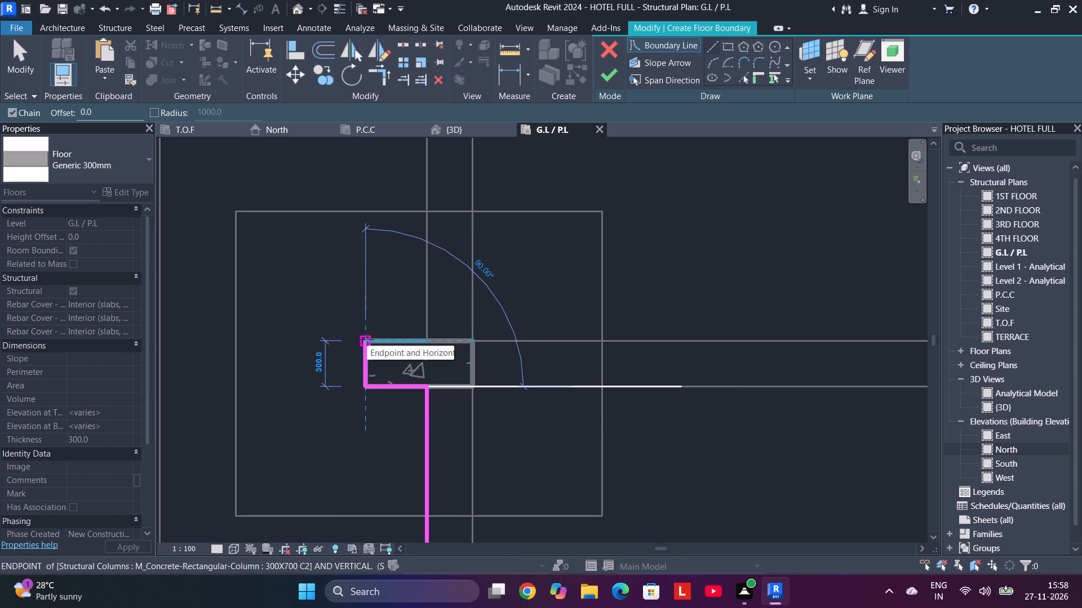
left_click(367, 339)
left_click(425, 336)
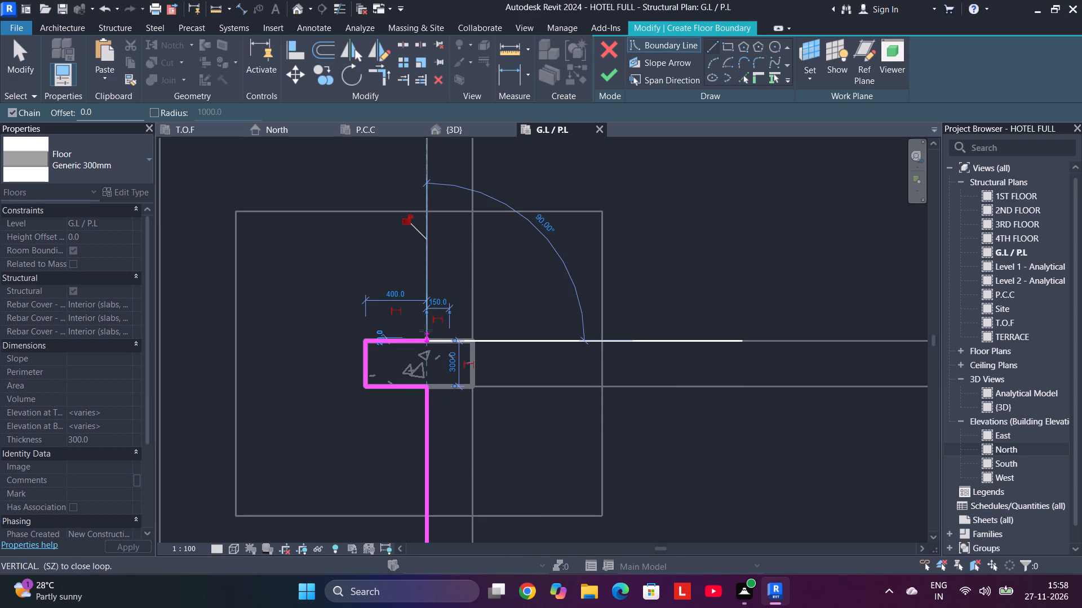
Continue the boundary north to the following 300X700 column and wrap its west projection, 400 mm out and 300 mm deep.
middle_click_drag(430, 245, 422, 567)
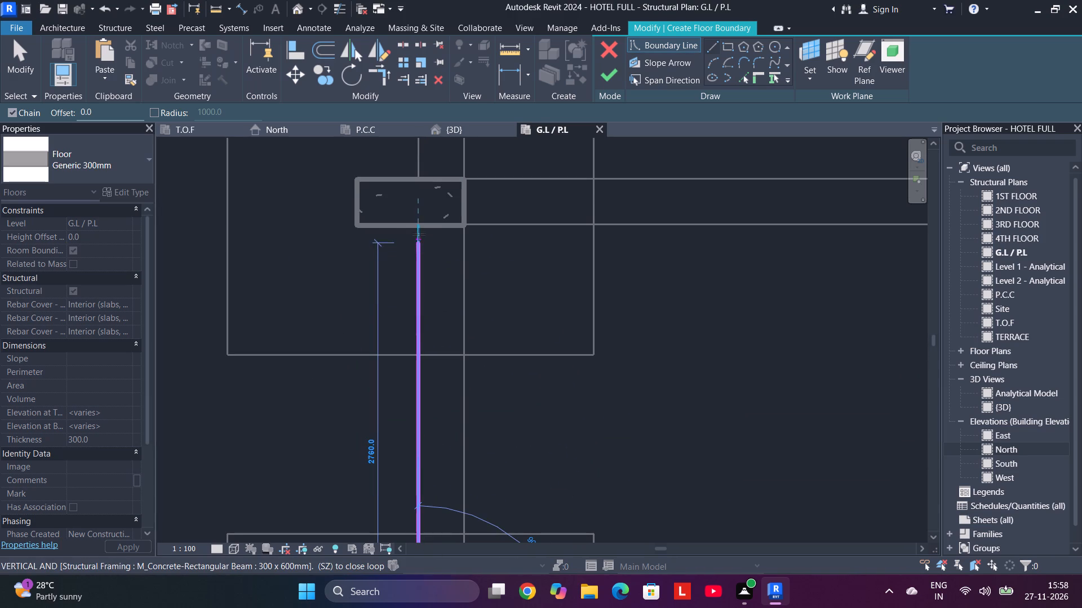
left_click(418, 226)
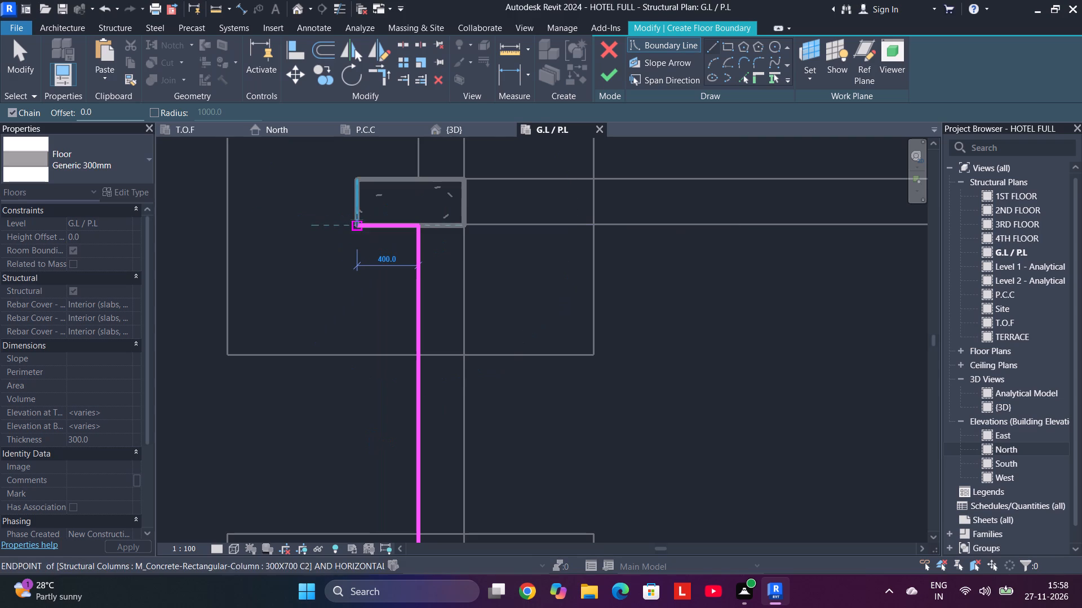
left_click(357, 220)
left_click(358, 181)
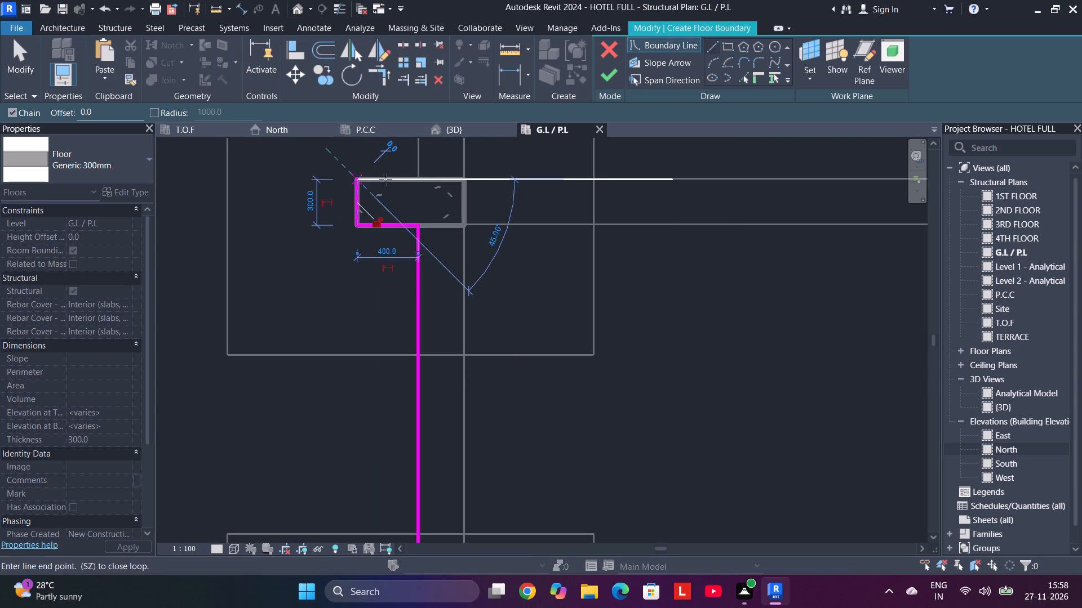
left_click(418, 176)
Extend the boundary to the northwest corner 300X500 column and close the loop around its west side, 300 mm up to the north boundary line.
middle_click_drag(428, 163, 429, 290)
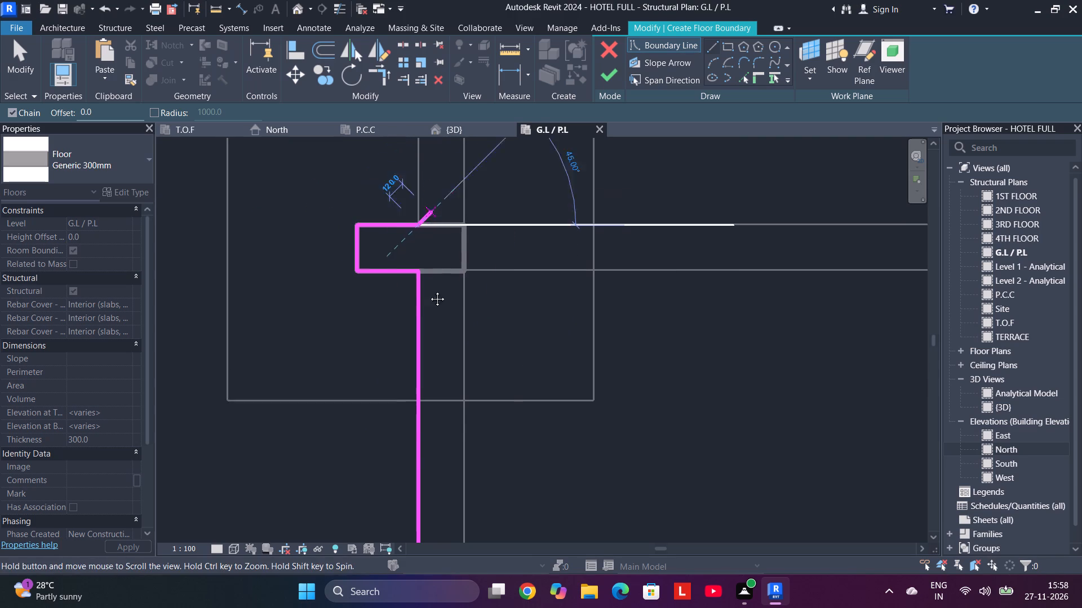
middle_click_drag(429, 290, 422, 449)
middle_click_drag(405, 216, 414, 454)
middle_click_drag(418, 213, 419, 348)
left_click(423, 308)
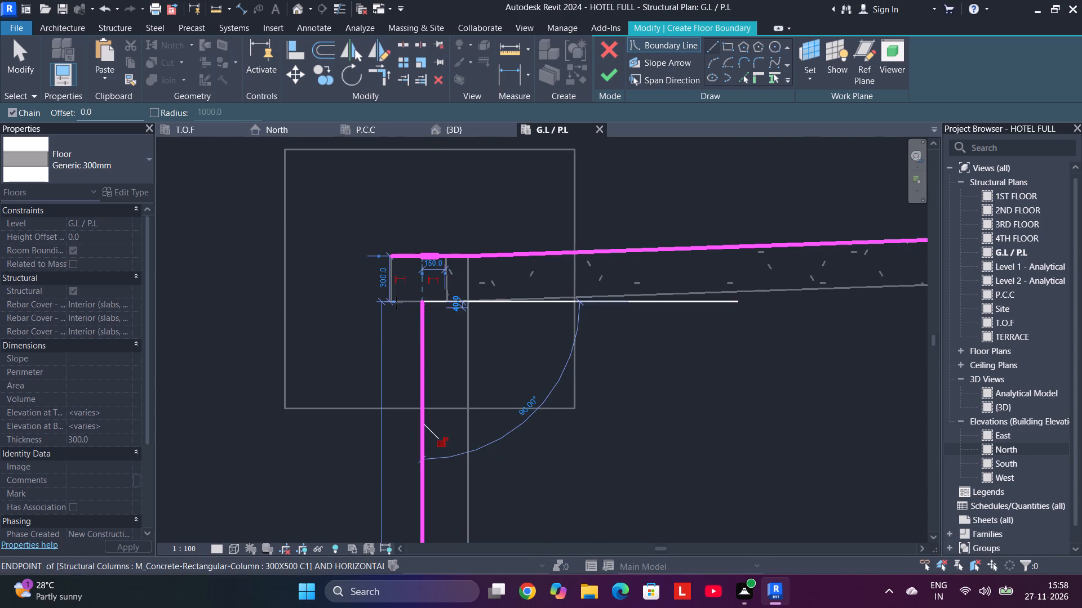
left_click(392, 303)
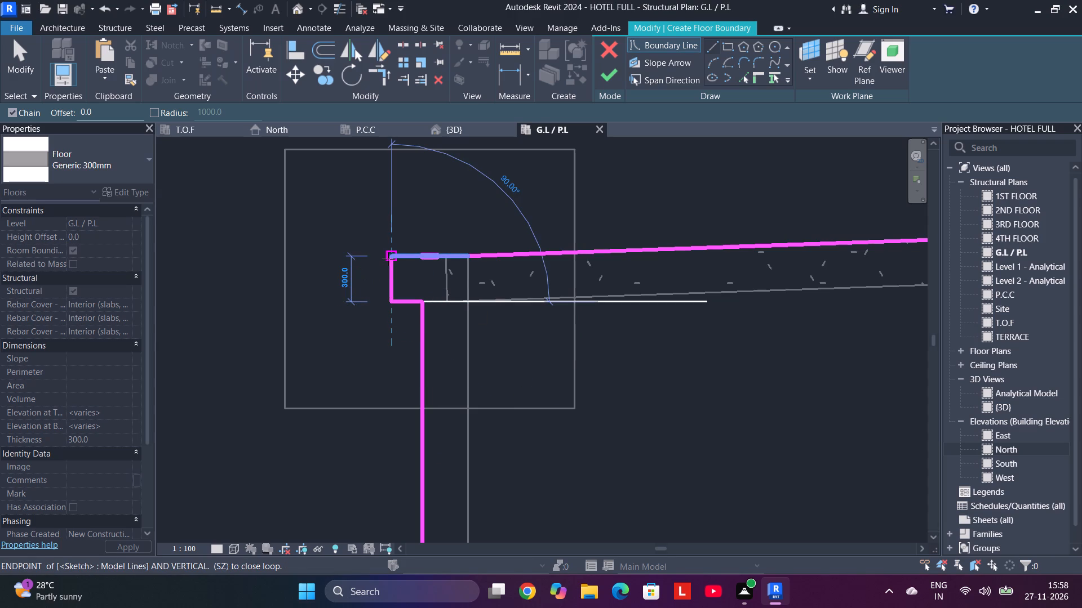
left_click(388, 259)
Finish the floor boundary sketch to create the G.L / P.L floor, dismissing the save reminder without saving.
scroll(454, 283, "down", 16)
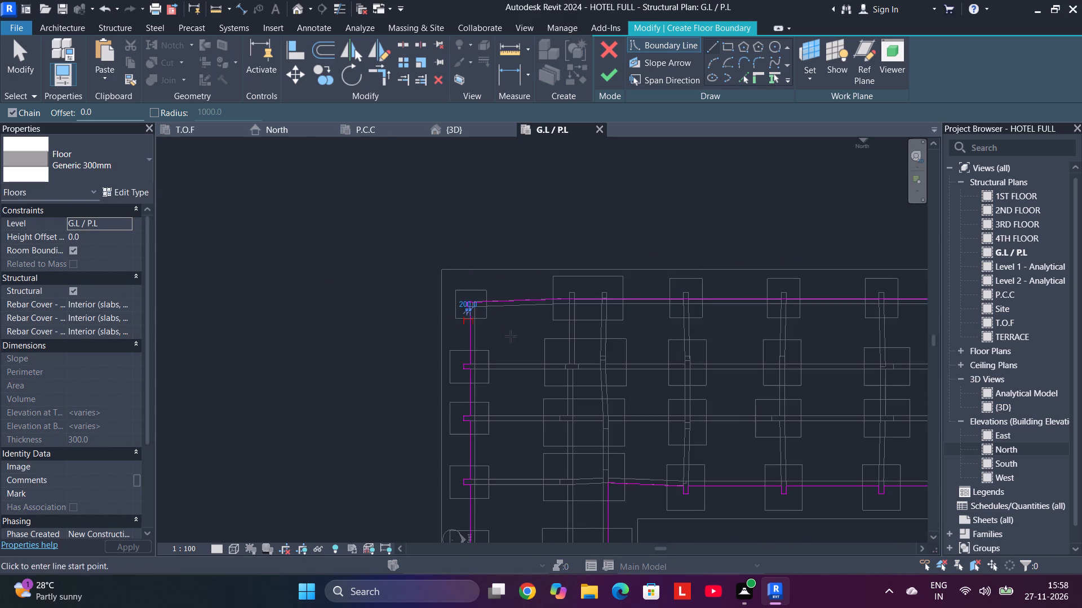
scroll(543, 352, "down", 5)
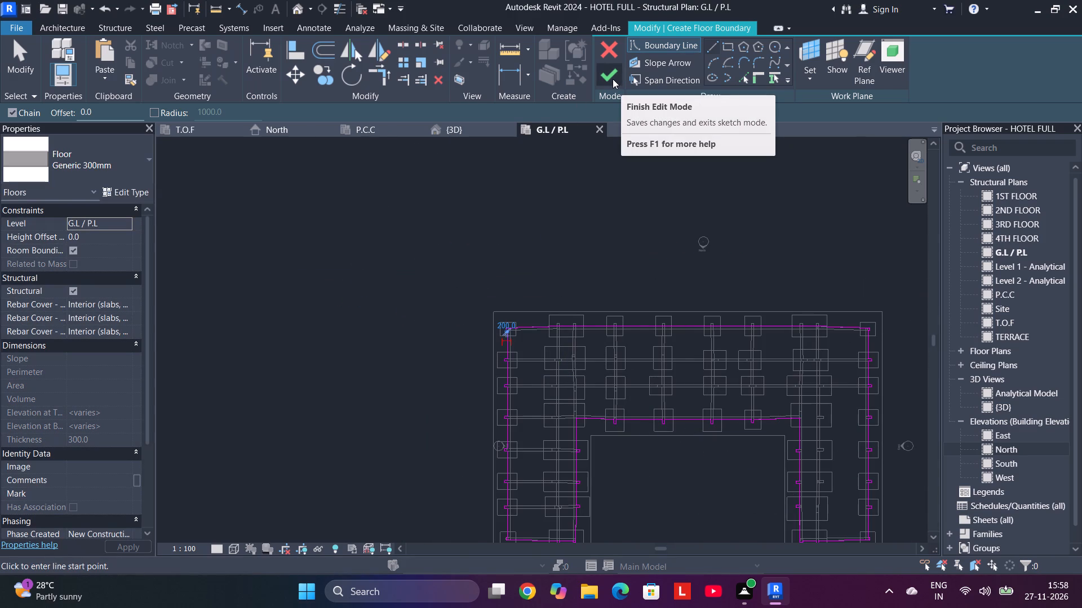
left_click(612, 78)
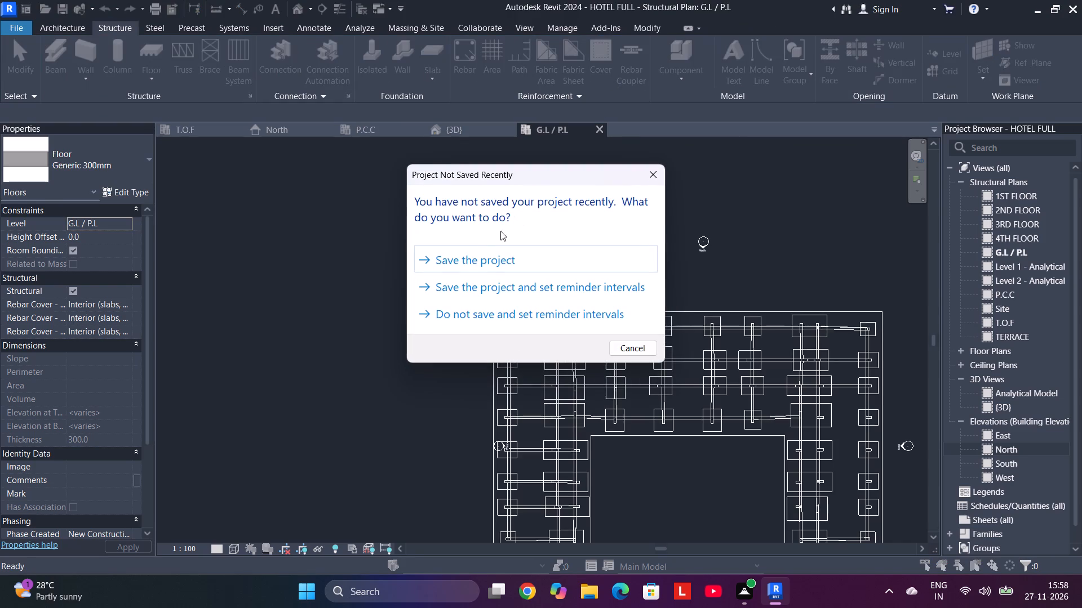
left_click(646, 170)
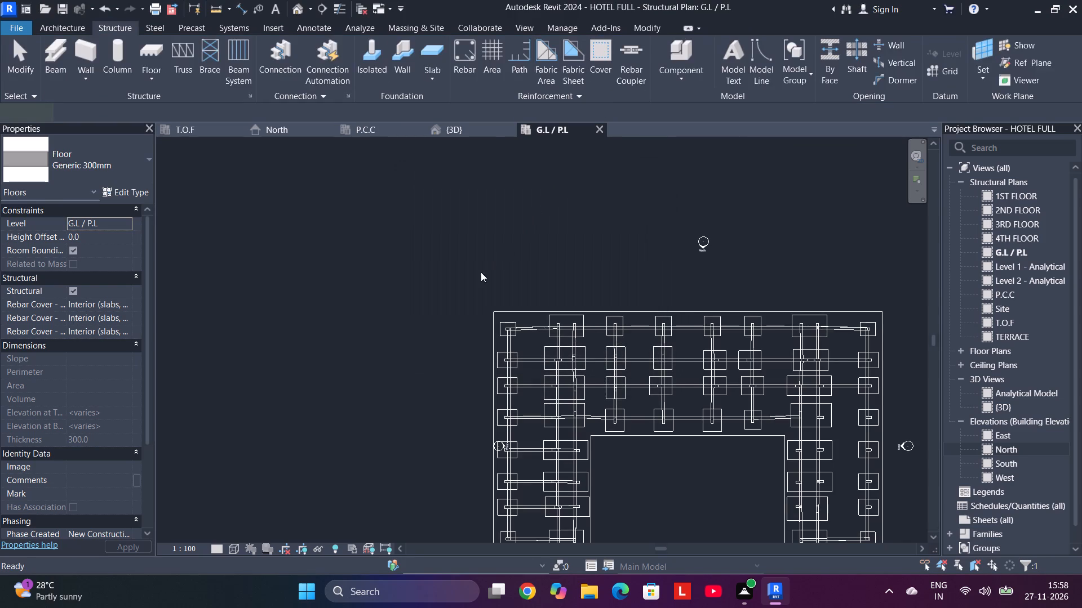
Change the new floor's type to 160mm Concrete With 50mm Metal Deck.
middle_click_drag(592, 283, 407, 215)
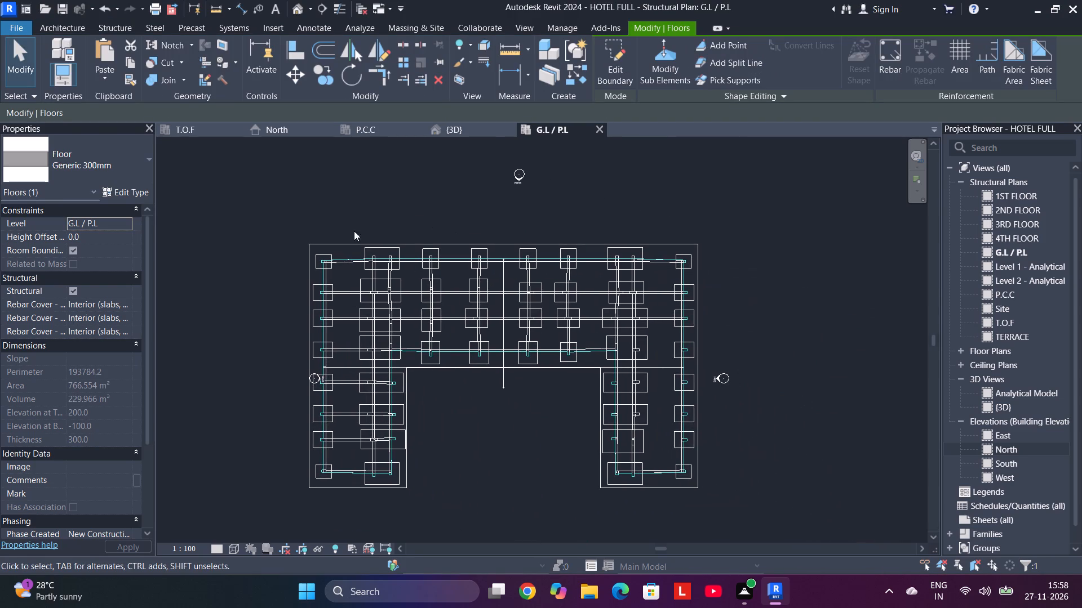
left_click(121, 161)
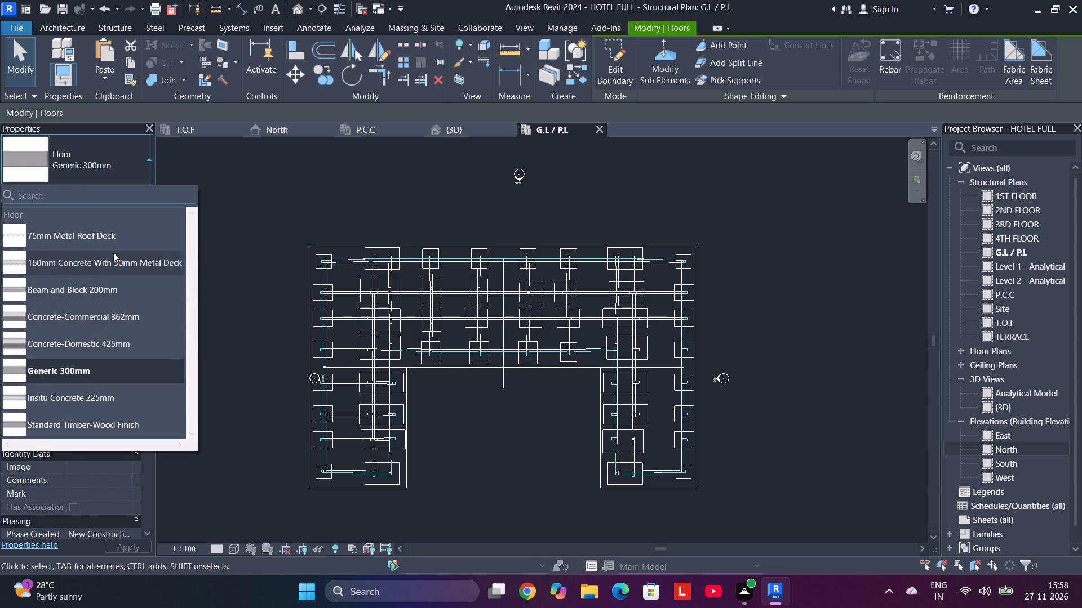
left_click(149, 269)
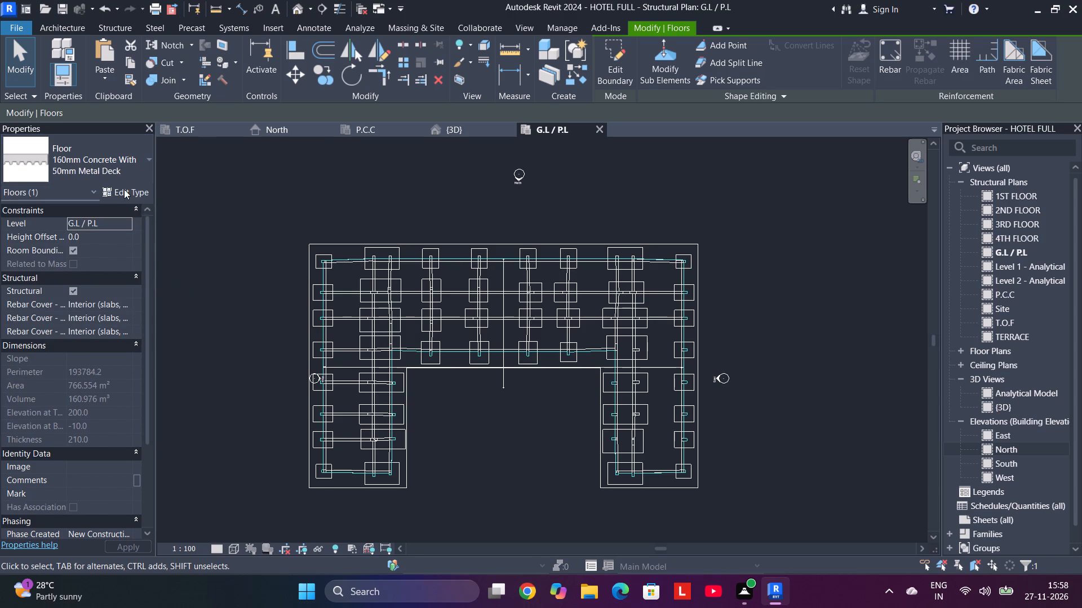
Edit the floor type's structure, setting the concrete Structure [1] layer to 150 mm thick, and deselect the floor.
left_click(128, 191)
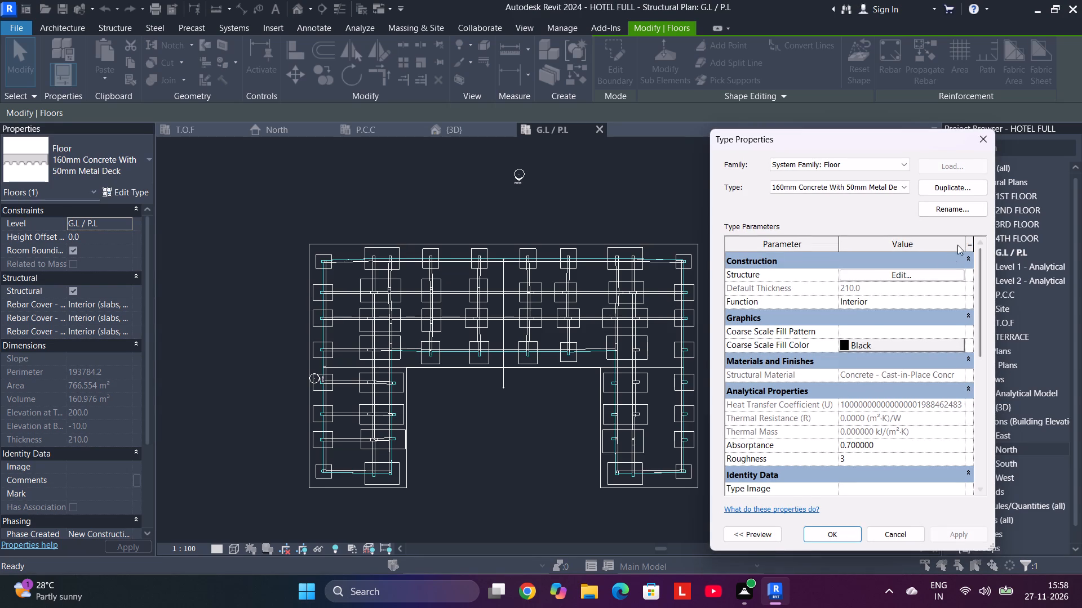
left_click(925, 286)
left_click(924, 276)
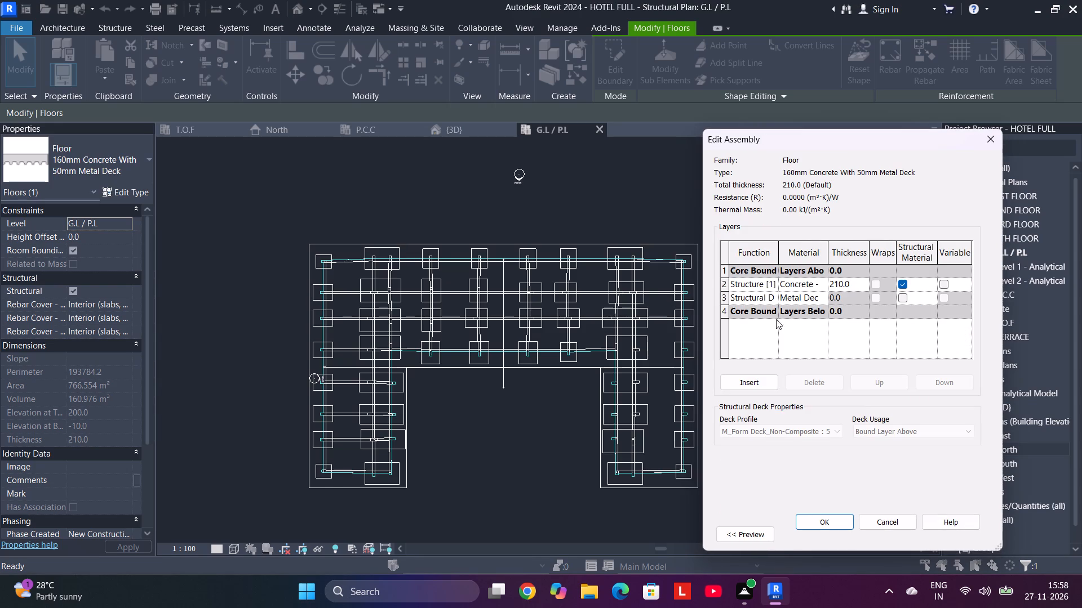
left_click(855, 283)
left_click_drag(855, 283, 811, 281)
type("150")
key("Return")
key("Return")
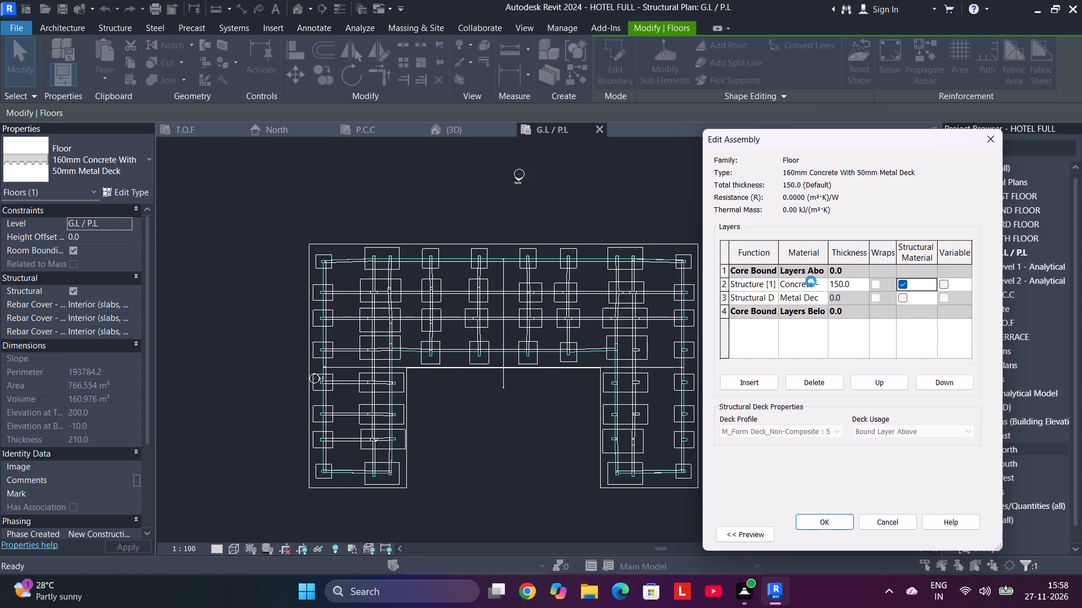
left_click(846, 531)
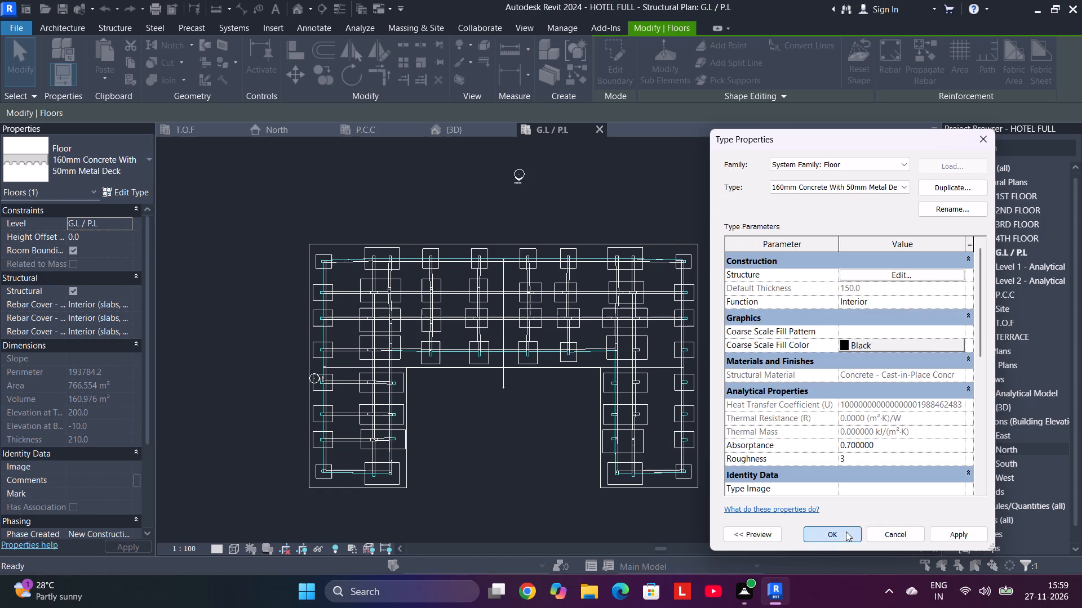
left_click(503, 445)
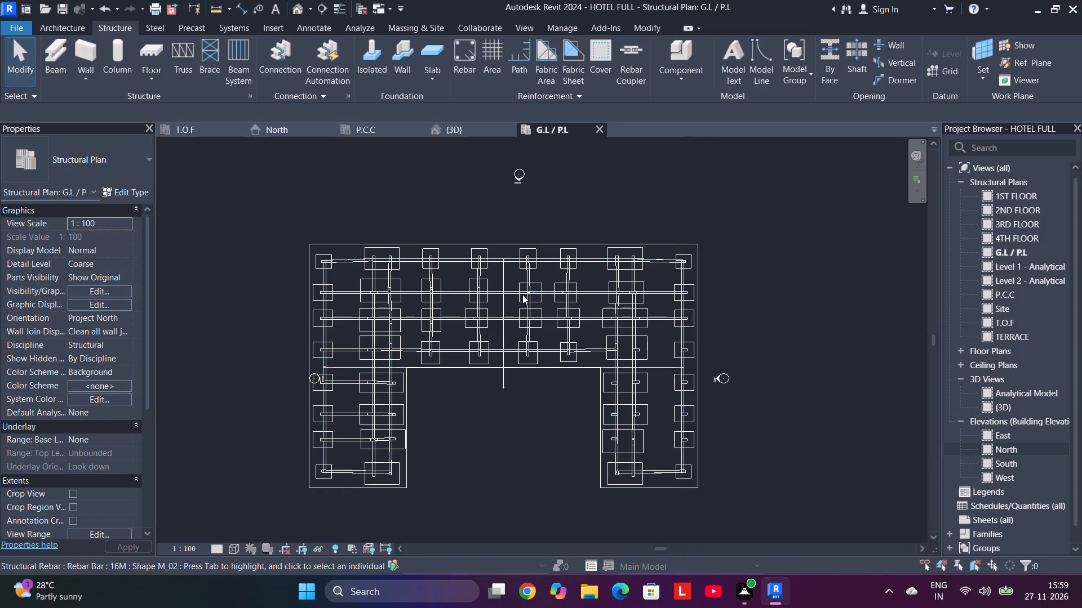
Examine the new floor slab in the 3D view, checking its edges around the beams and columns.
scroll(528, 350, "up", 4)
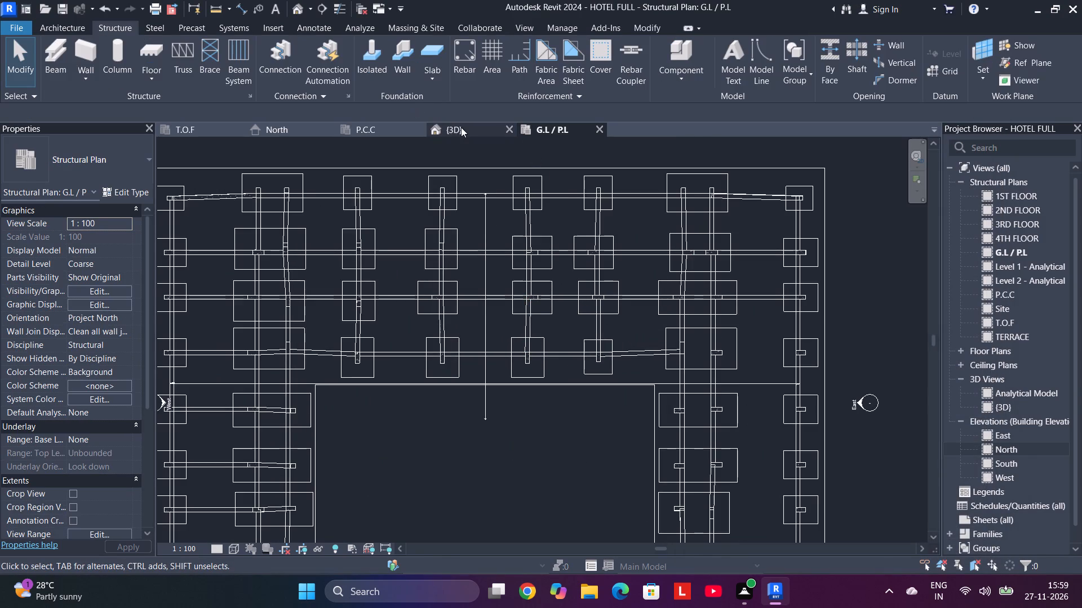
left_click(461, 127)
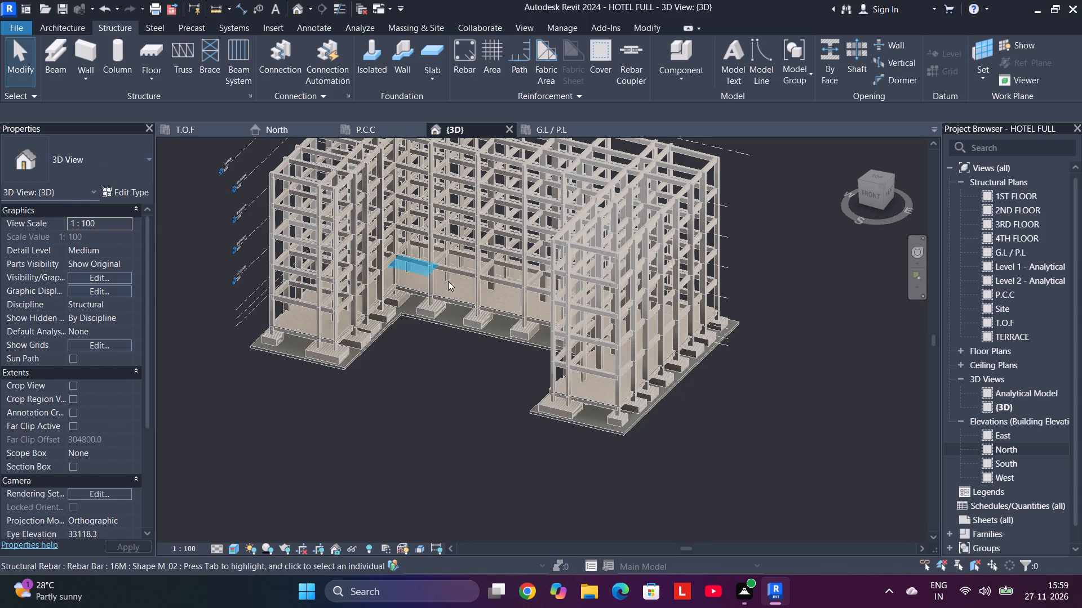
scroll(502, 308, "up", 16)
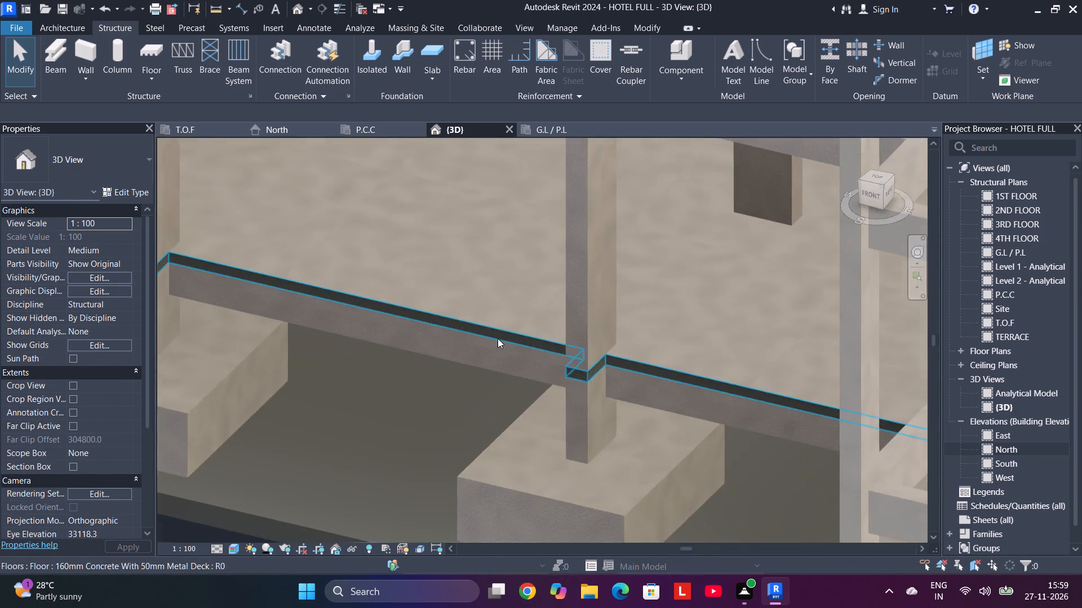
scroll(498, 338, "up", 10)
scroll(499, 334, "down", 13)
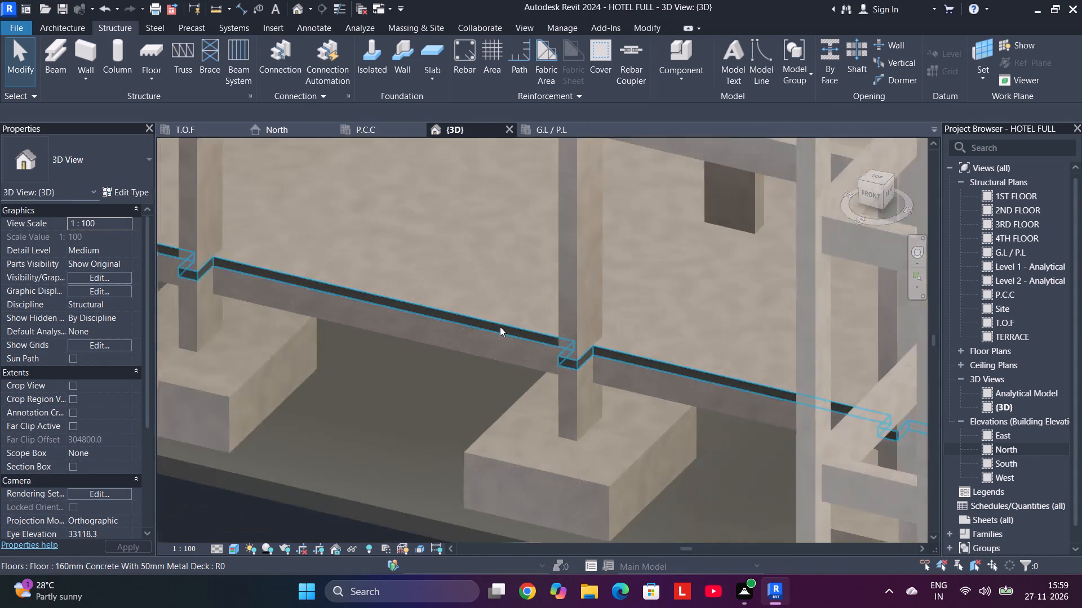
scroll(500, 327, "down", 13)
middle_click_drag(771, 412, 689, 409)
scroll(527, 426, "up", 11)
scroll(575, 400, "up", 5)
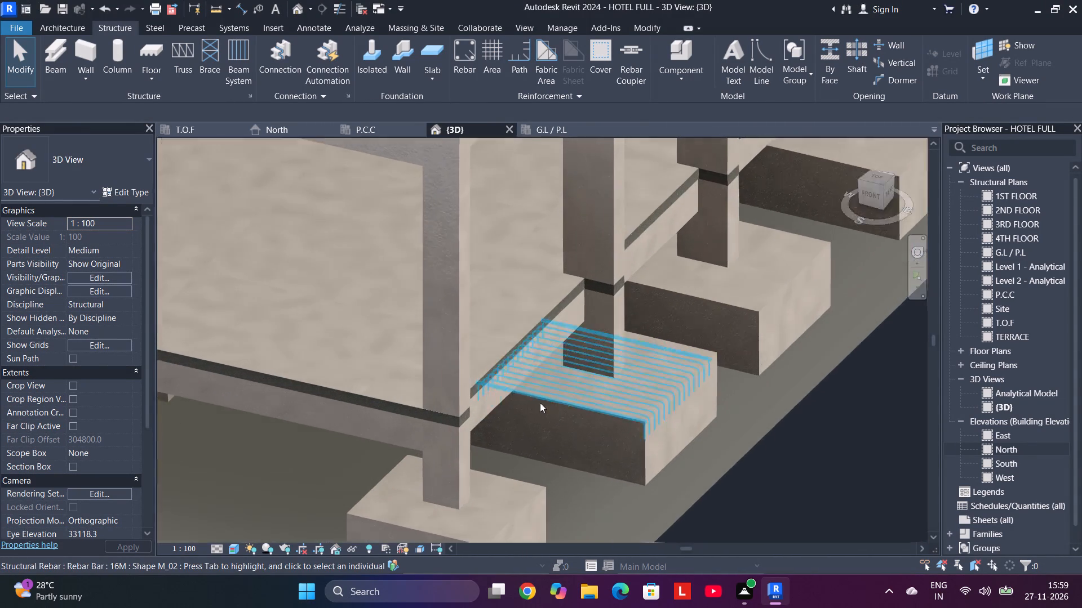
scroll(521, 403, "up", 5)
scroll(433, 414, "up", 4)
scroll(433, 414, "down", 5)
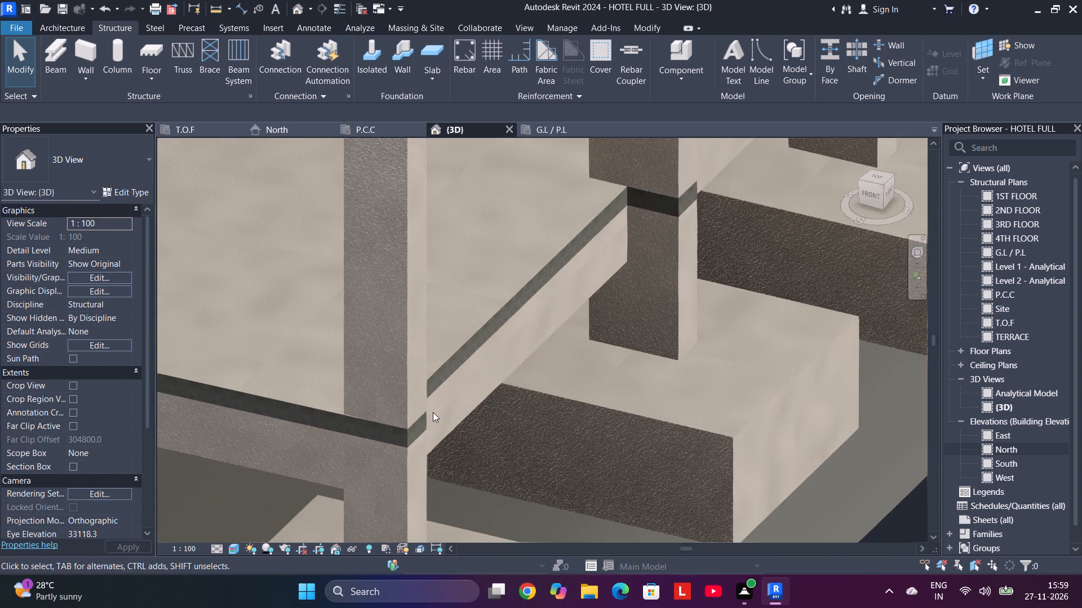
scroll(433, 406, "down", 10)
scroll(651, 394, "down", 5)
scroll(710, 382, "down", 5)
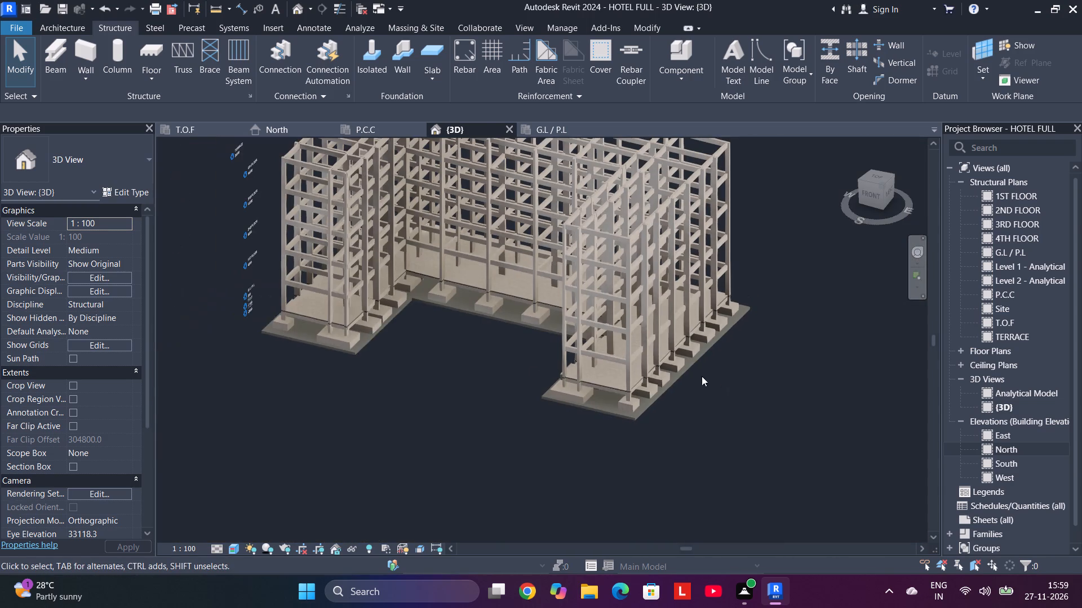
middle_click_drag(444, 336, 552, 412)
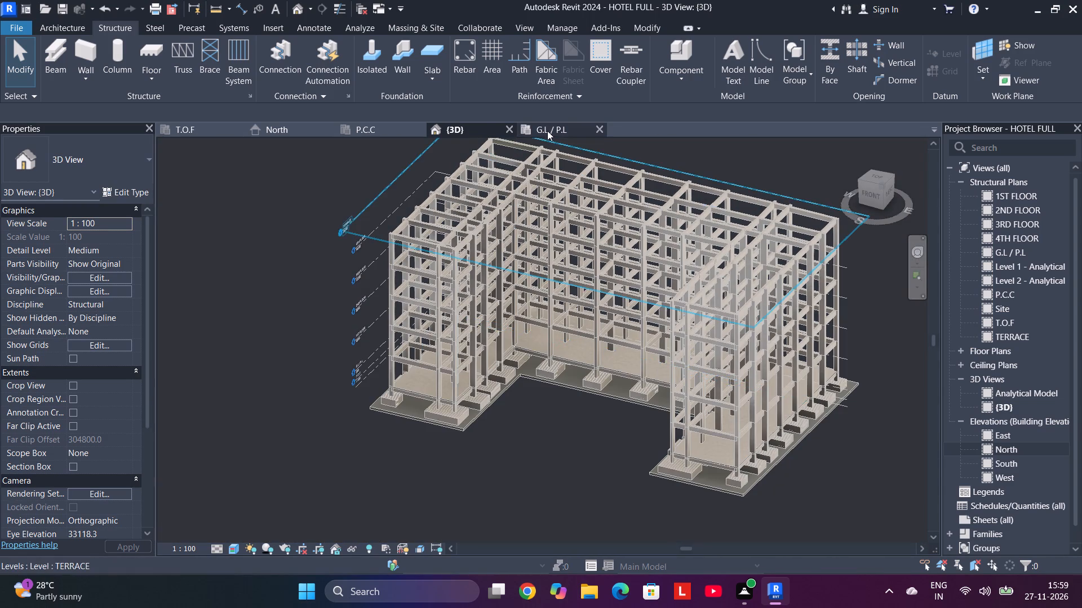
Return to the G.L / P.L structural plan and show the whole building.
left_click(549, 127)
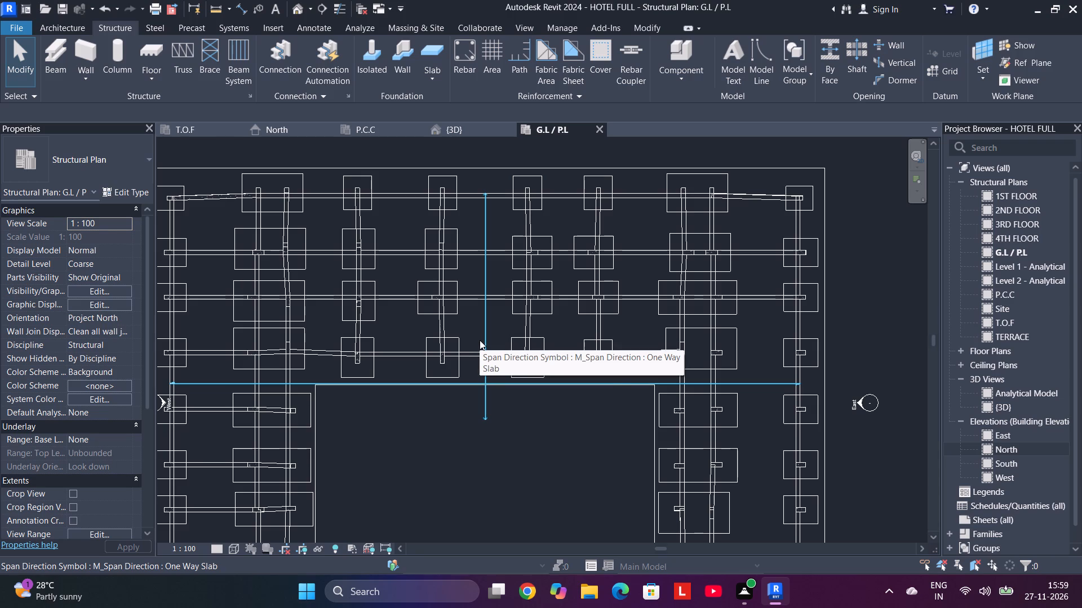
scroll(481, 332, "down", 5)
middle_click_drag(482, 428, 516, 399)
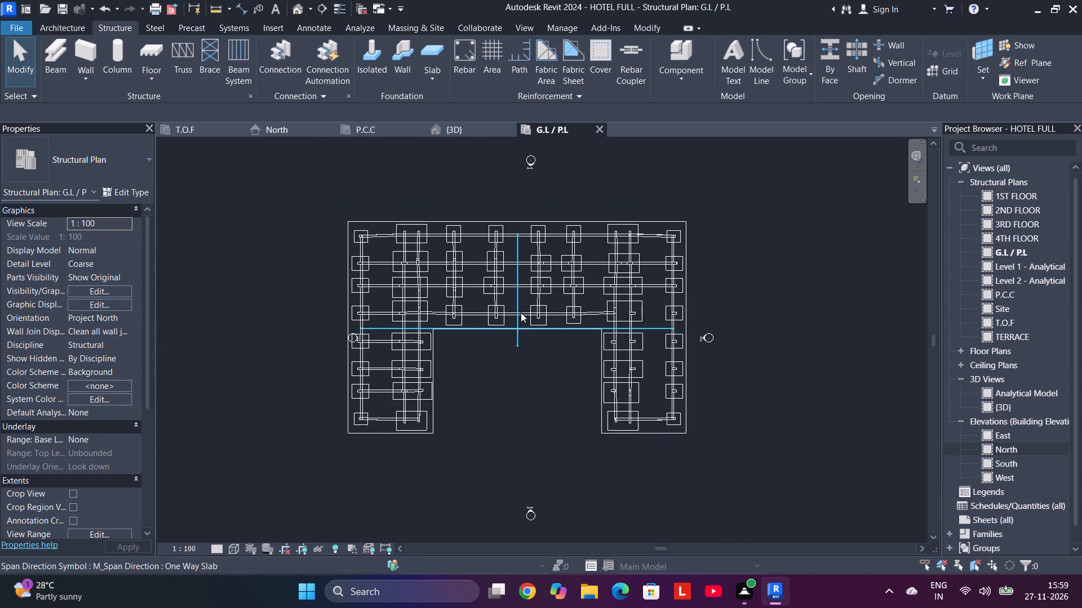
Examine the footings, beams and slab outline on the G.L / P.L structural plan, especially along the west wing.
scroll(520, 257, "up", 5)
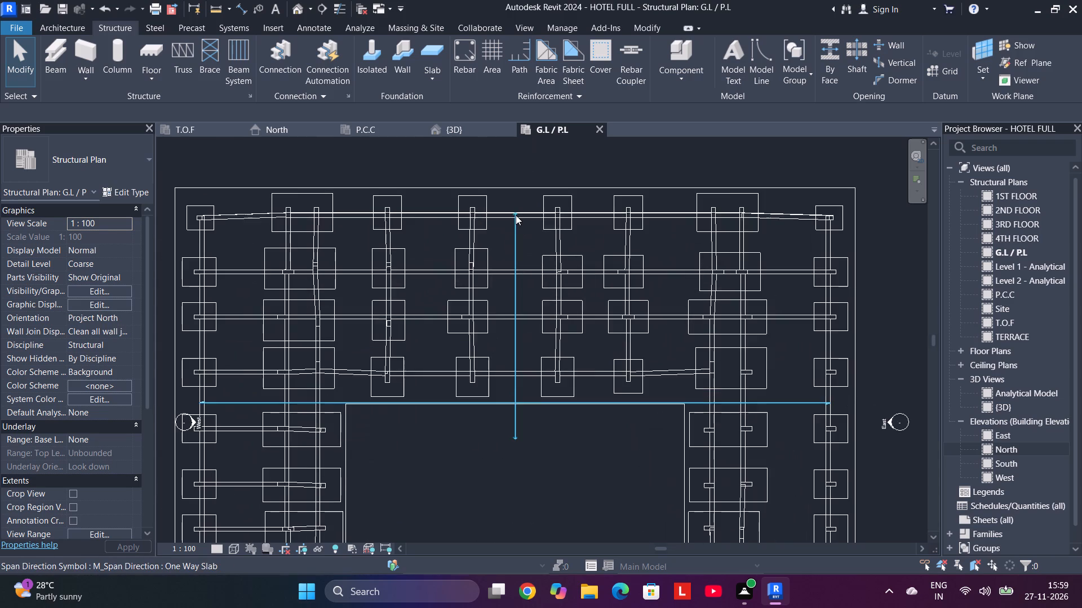
scroll(502, 253, "down", 5)
middle_click_drag(528, 423, 565, 401)
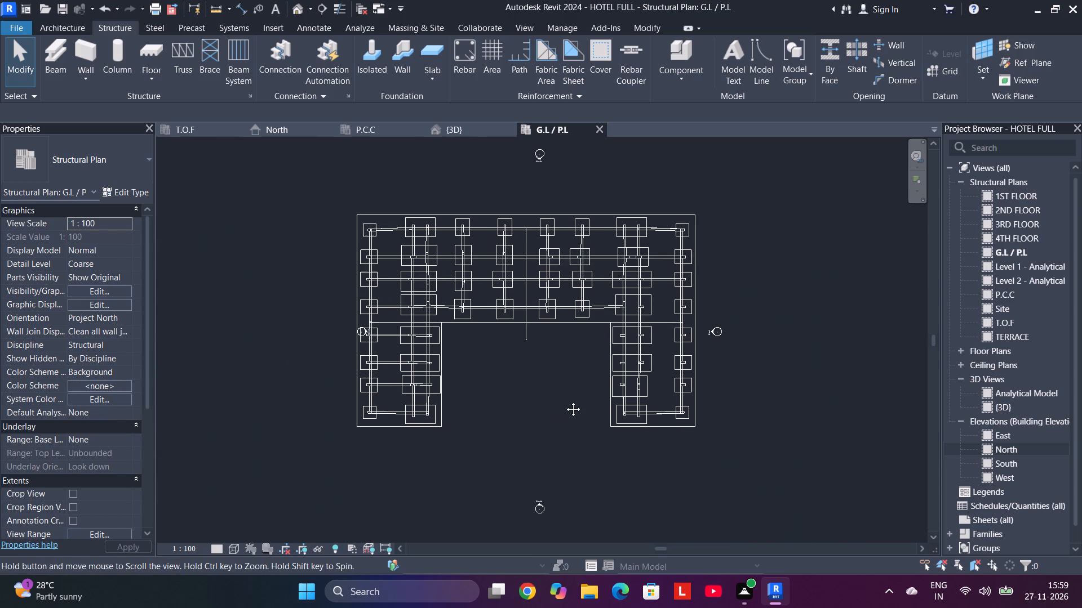
middle_click_drag(565, 401, 554, 423)
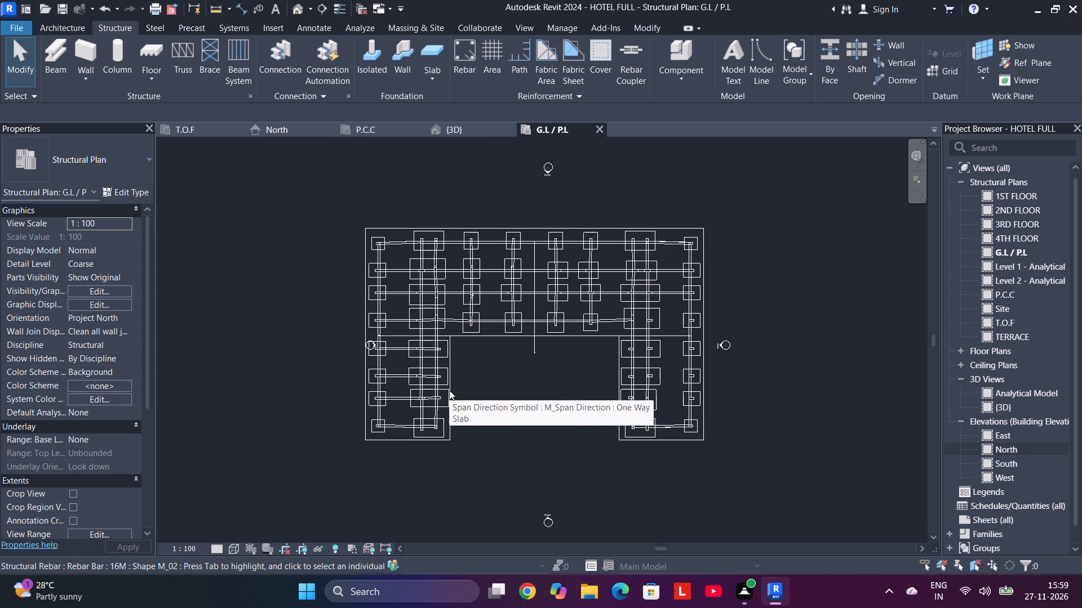
scroll(449, 388, "up", 2)
scroll(454, 382, "down", 2)
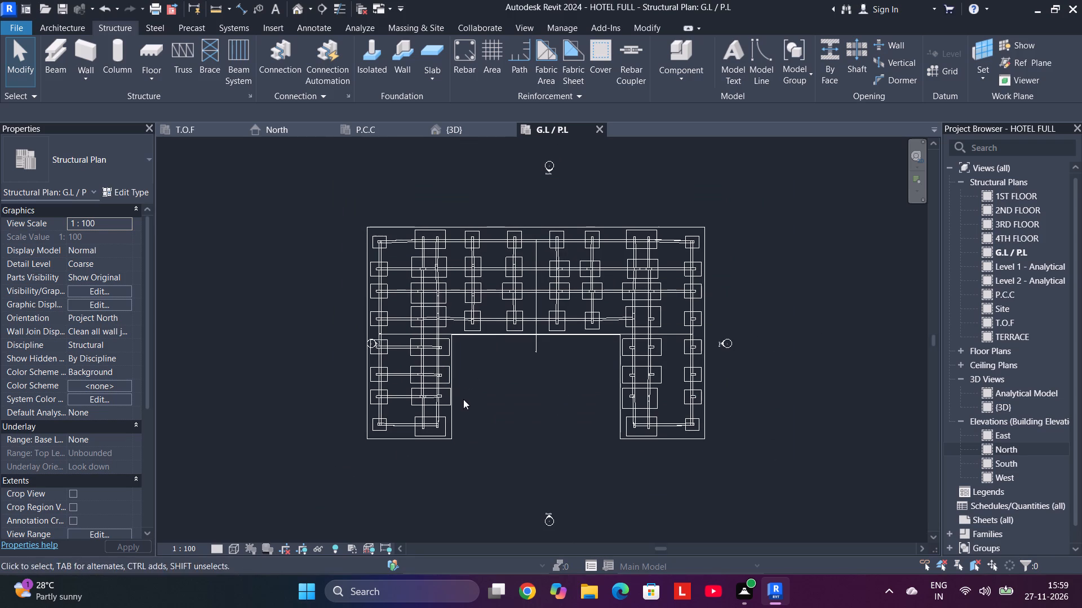
middle_click_drag(345, 379, 413, 409)
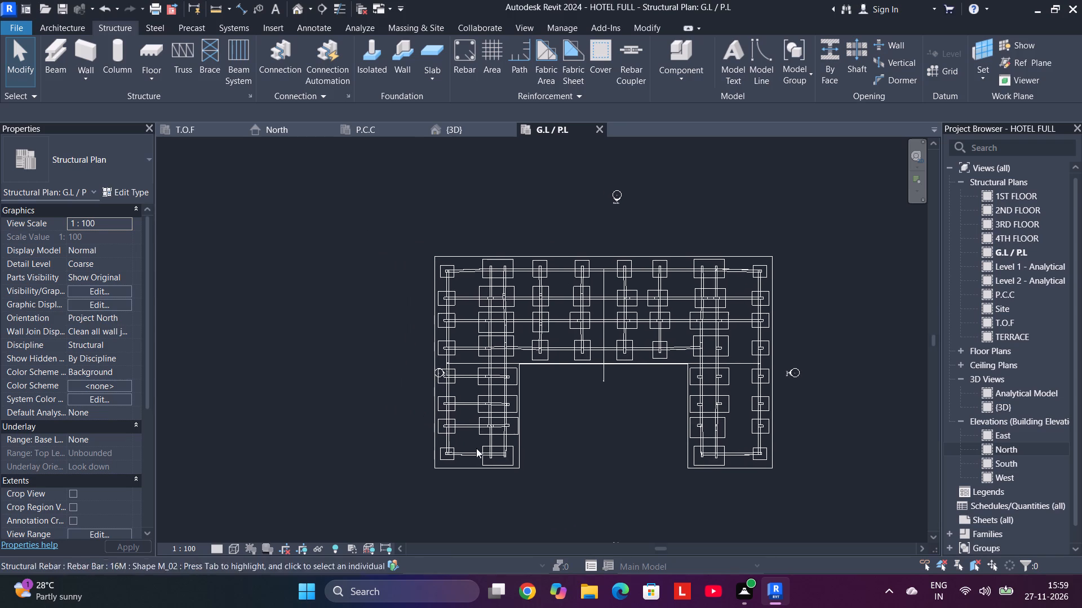
scroll(492, 453, "up", 4)
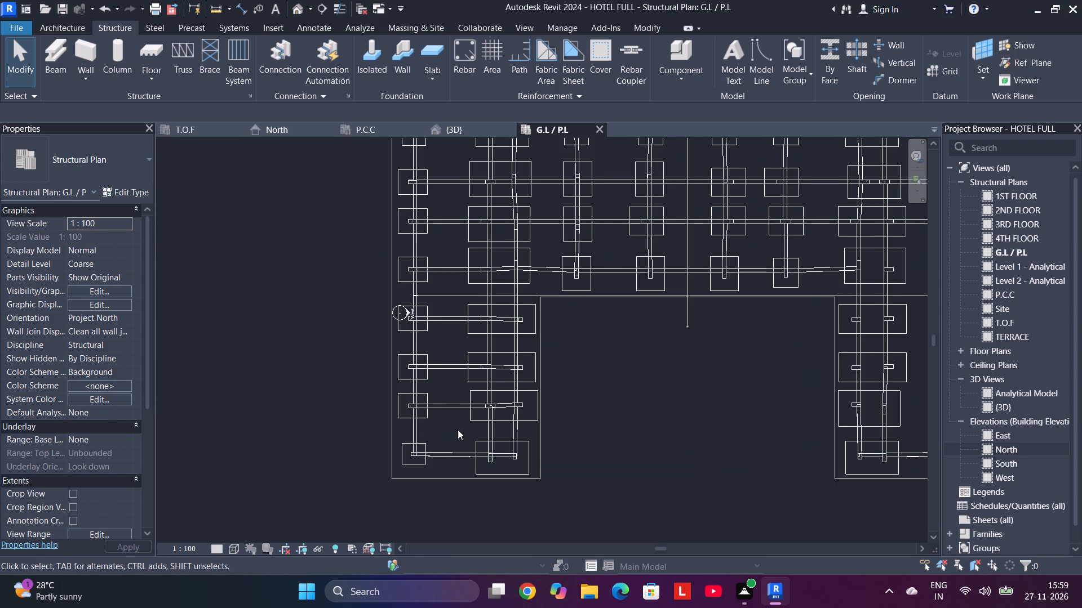
middle_click_drag(445, 432, 376, 421)
scroll(435, 431, "up", 5)
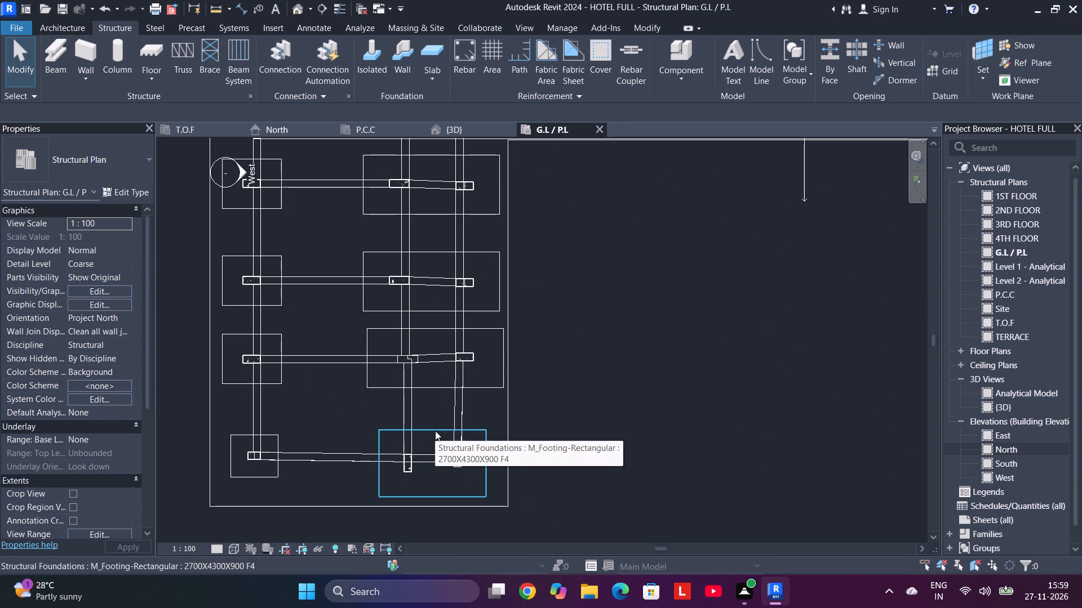
scroll(364, 417, "down", 3)
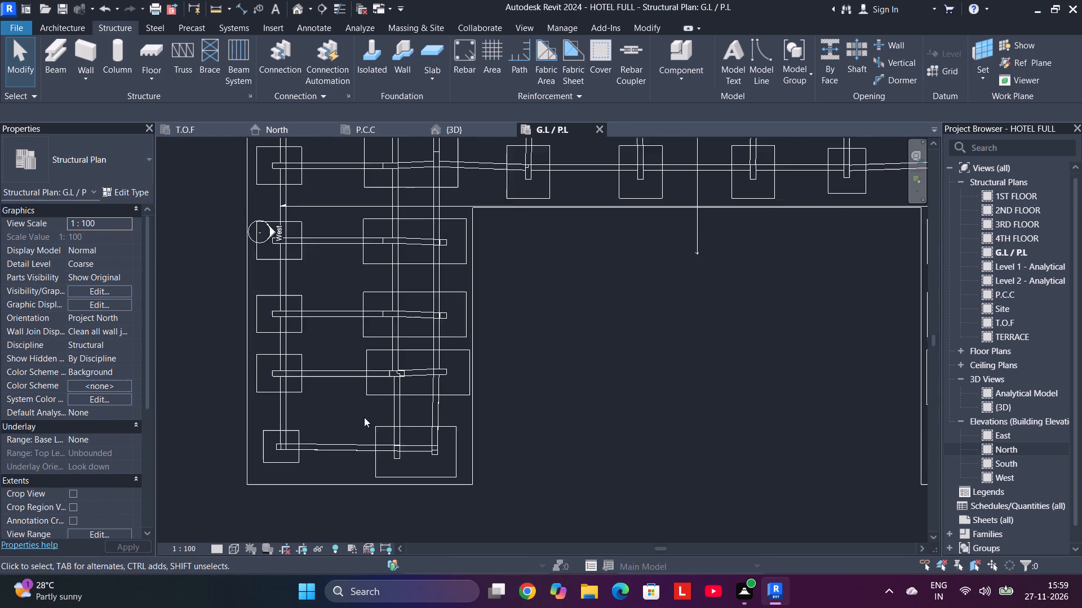
scroll(364, 417, "down", 1)
middle_click_drag(515, 373, 503, 517)
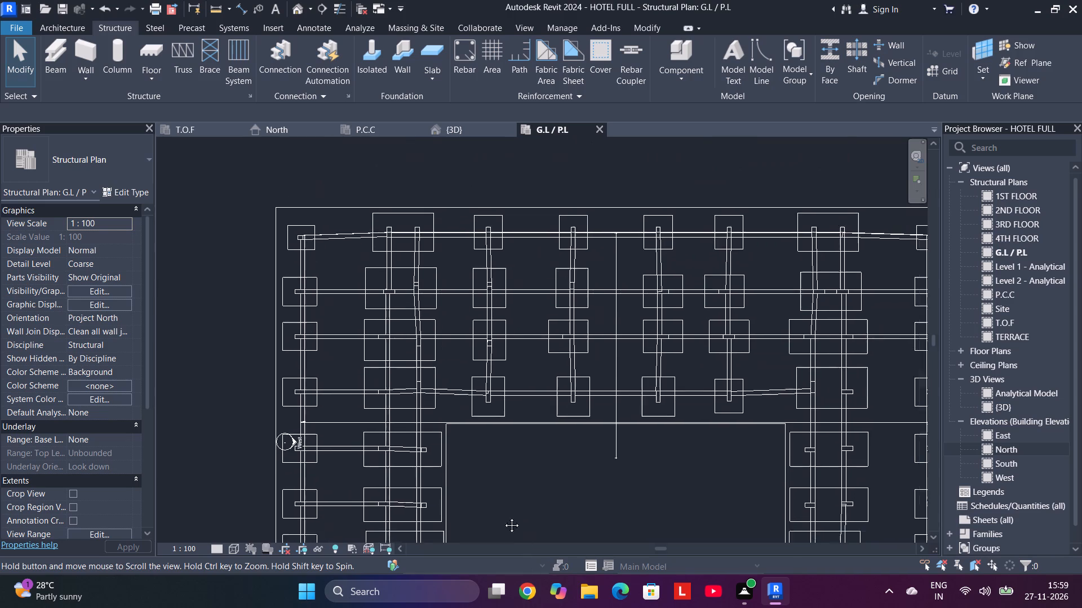
middle_click_drag(503, 517, 668, 464)
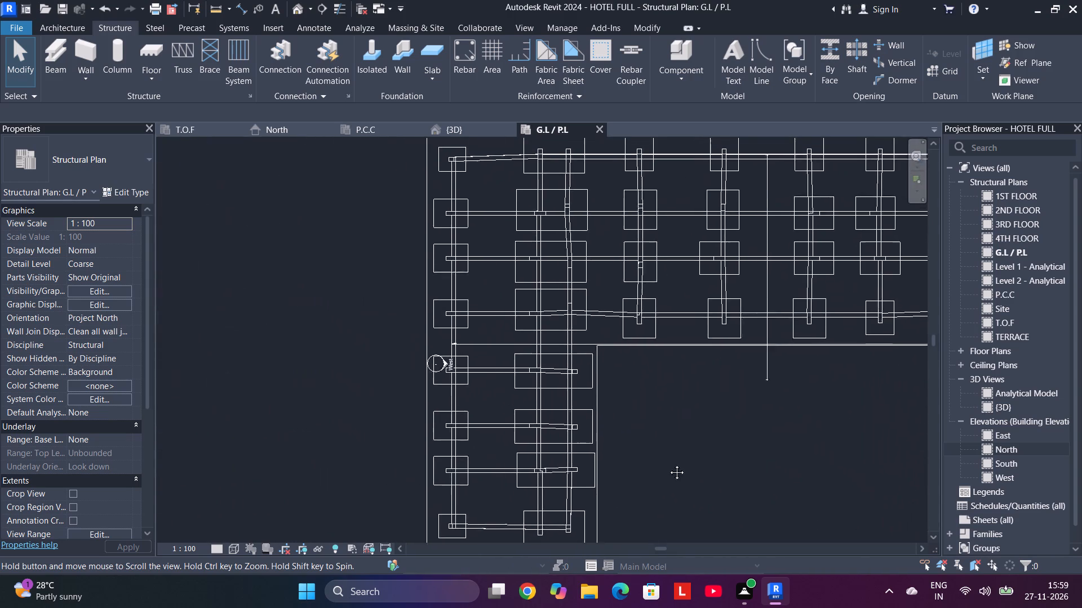
middle_click_drag(668, 464, 646, 530)
Select the floor's one-way span direction symbol beside the courtyard edge, inspect its extents, and deselect it.
left_click(750, 448)
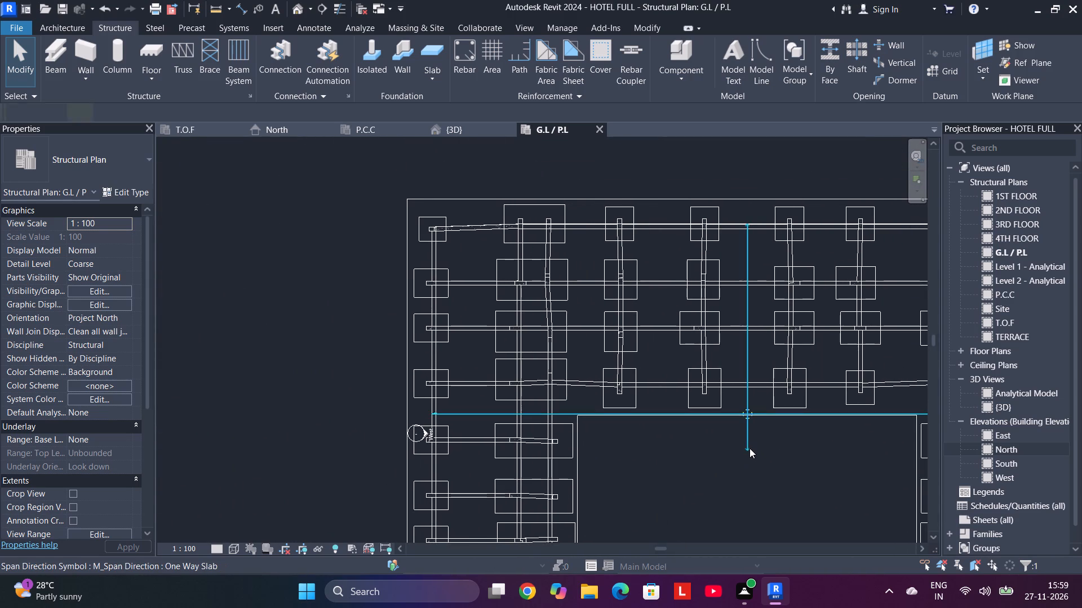
scroll(726, 480, "down", 3)
middle_click_drag(725, 480, 660, 483)
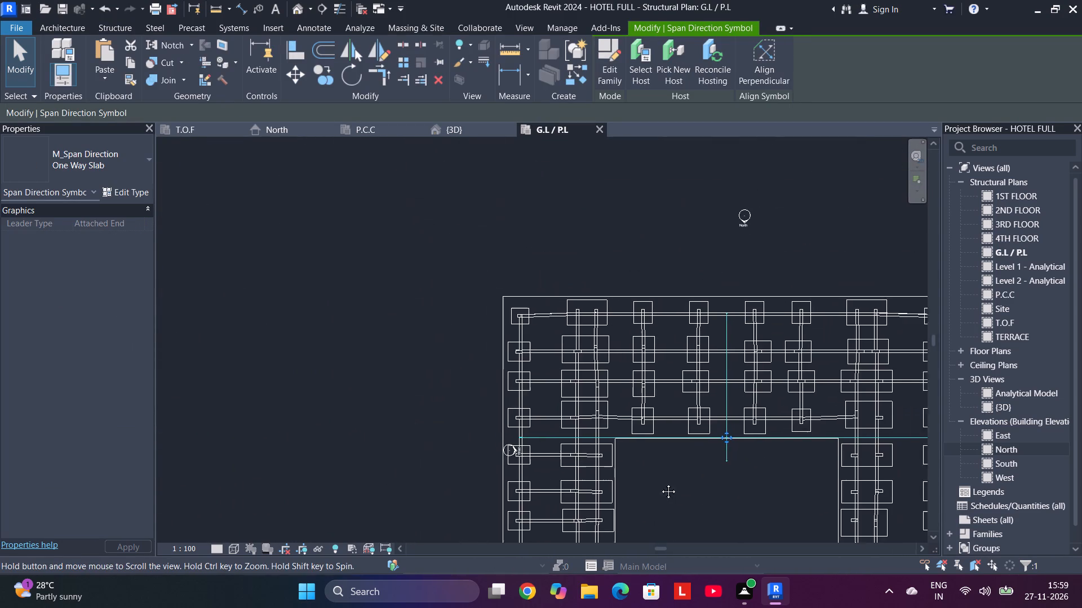
middle_click_drag(660, 483, 615, 487)
scroll(627, 466, "up", 4)
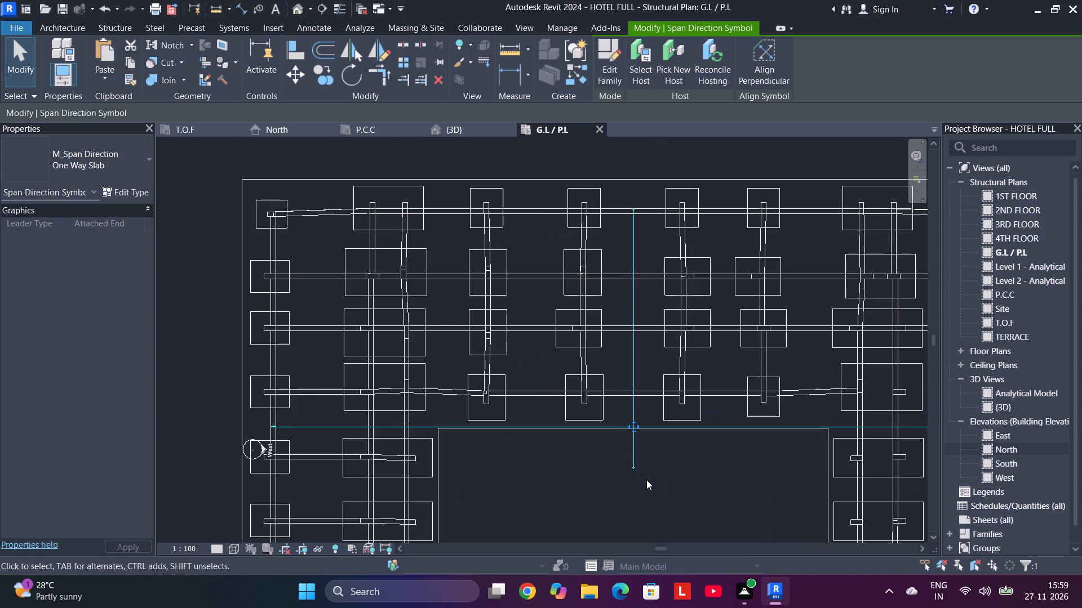
scroll(646, 480, "up", 9)
middle_click_drag(645, 484, 642, 526)
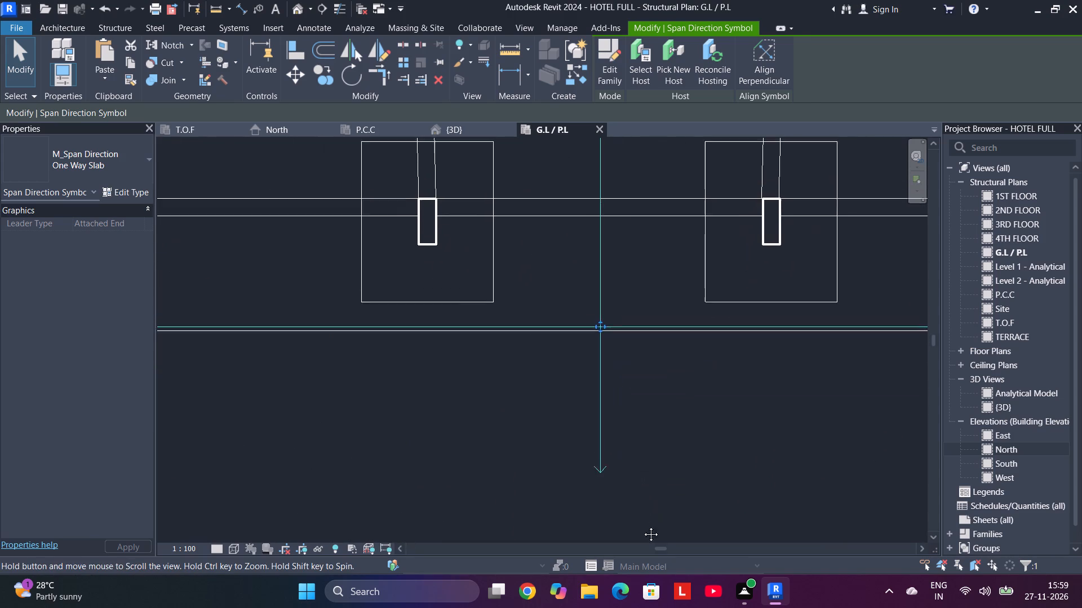
middle_click_drag(642, 526, 636, 556)
scroll(641, 485, "down", 1)
middle_click_drag(641, 485, 633, 443)
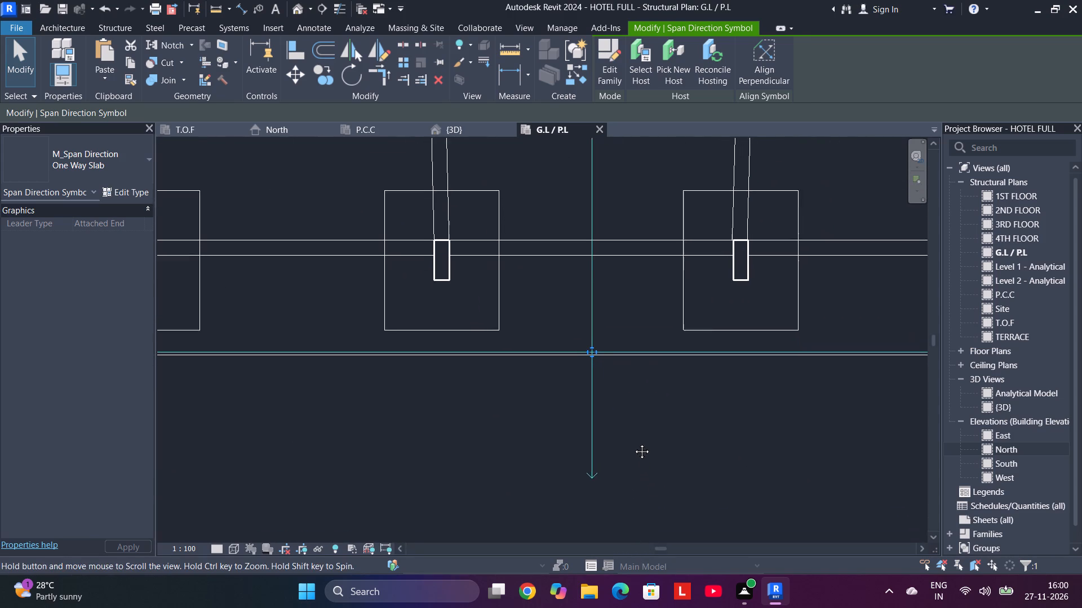
middle_click_drag(633, 443, 633, 441)
left_click(591, 463)
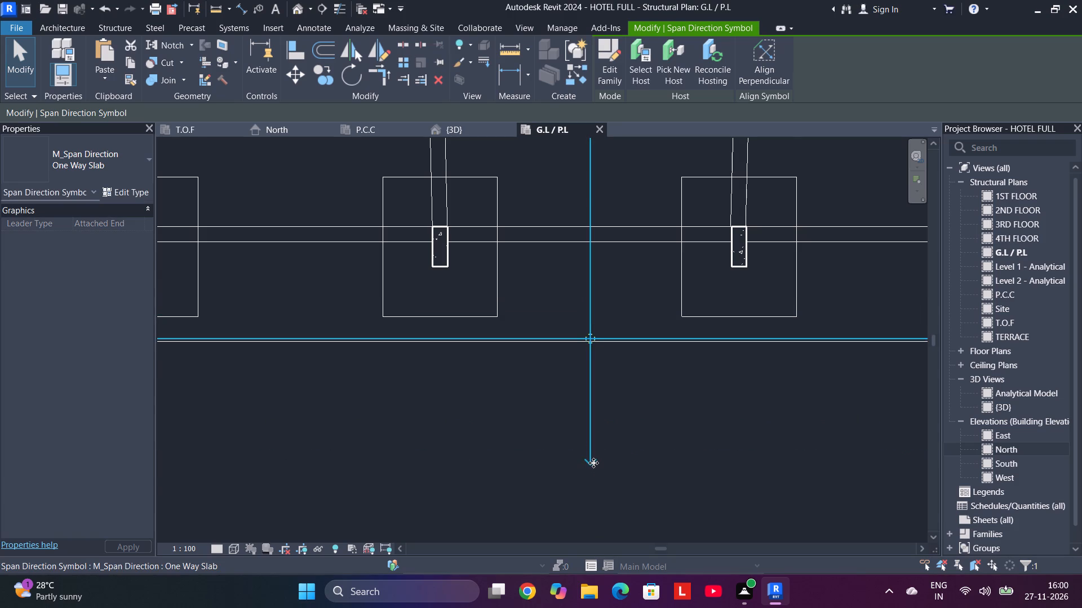
scroll(593, 463, "down", 10)
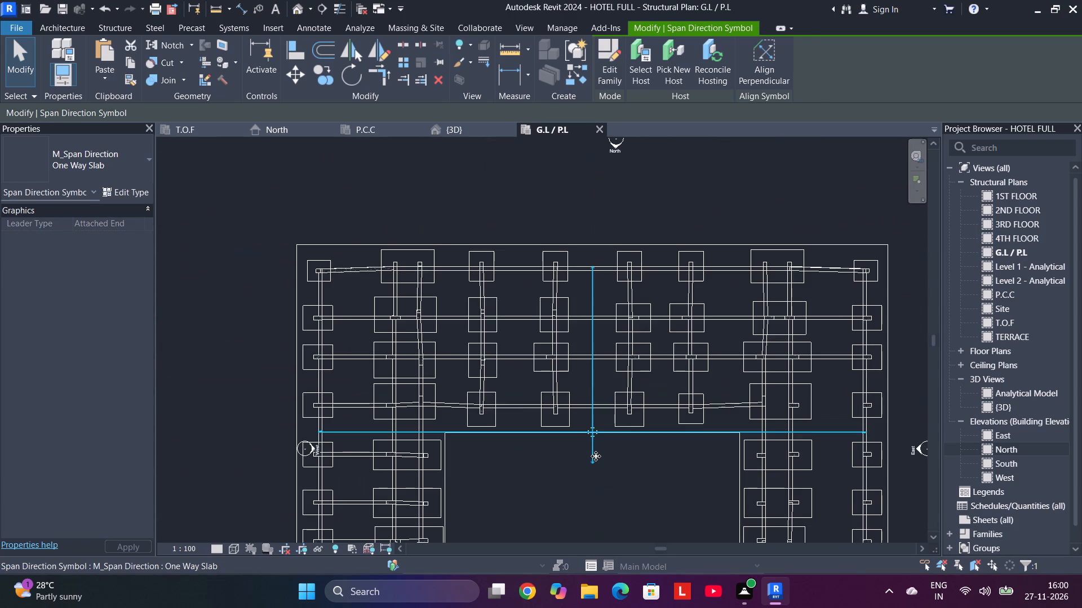
key("Escape")
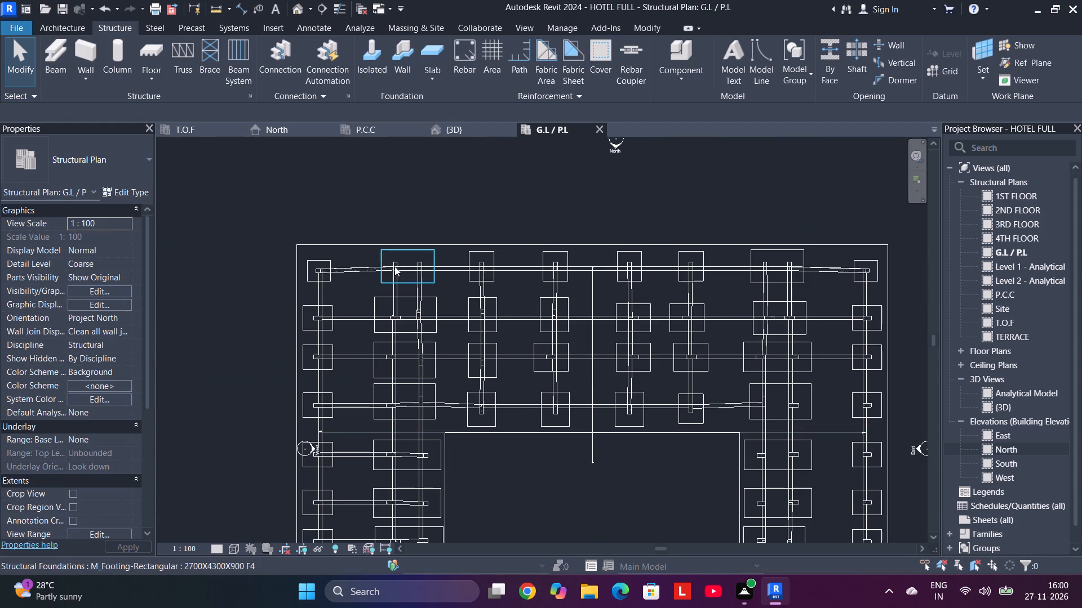
Review the whole building in the G.L / P.L plan, 3D view and North elevation, ending in the P.C.C structural plan.
scroll(536, 294, "down", 1)
middle_click_drag(424, 185, 487, 182)
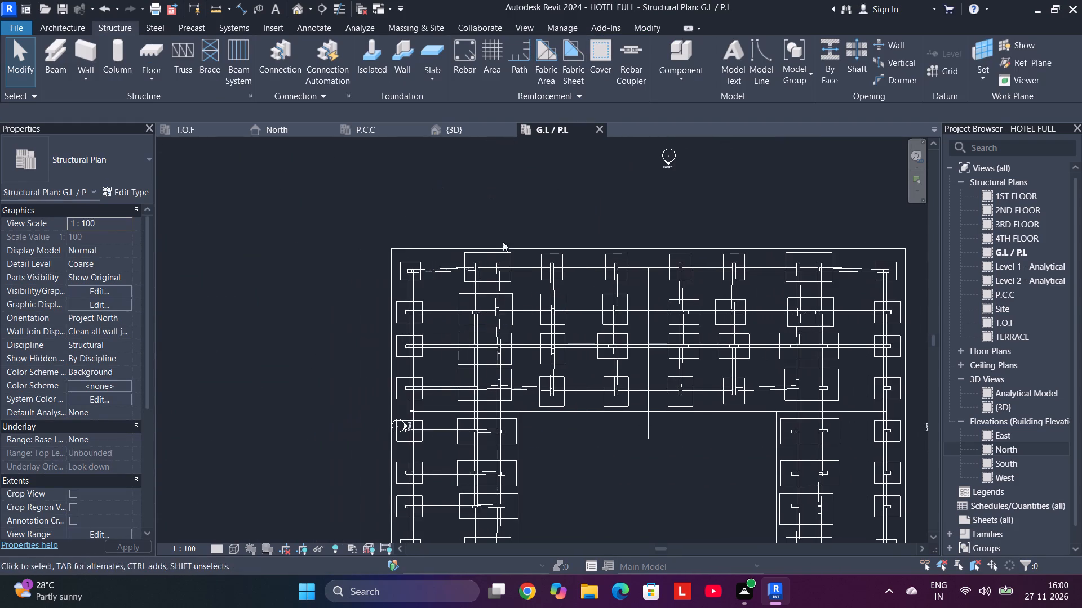
scroll(564, 400, "down", 1)
middle_click_drag(565, 404, 549, 295)
middle_click_drag(527, 418, 527, 417)
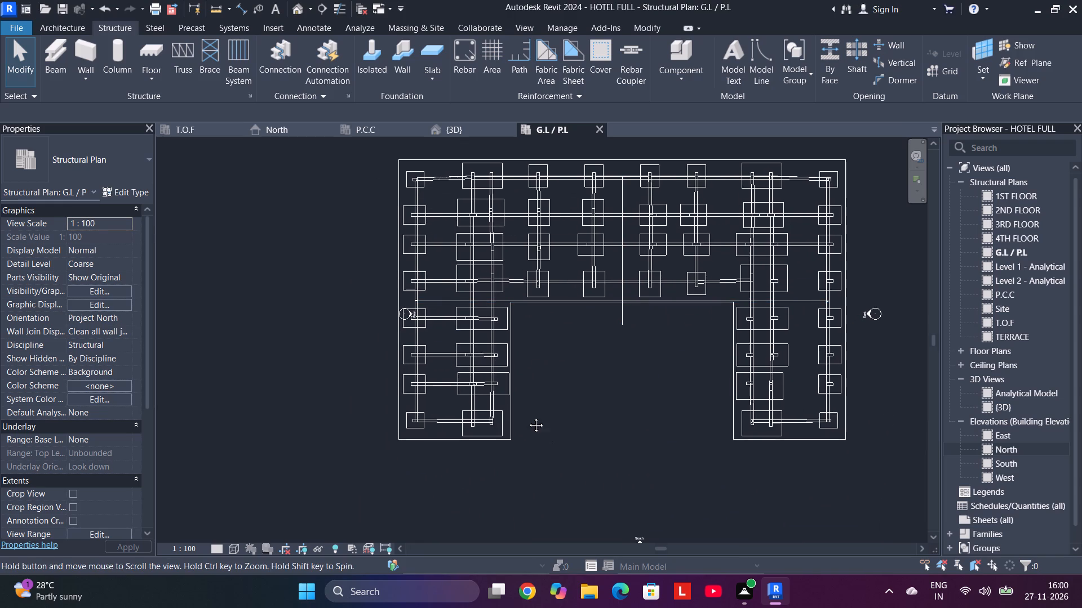
middle_click_drag(527, 417, 567, 387)
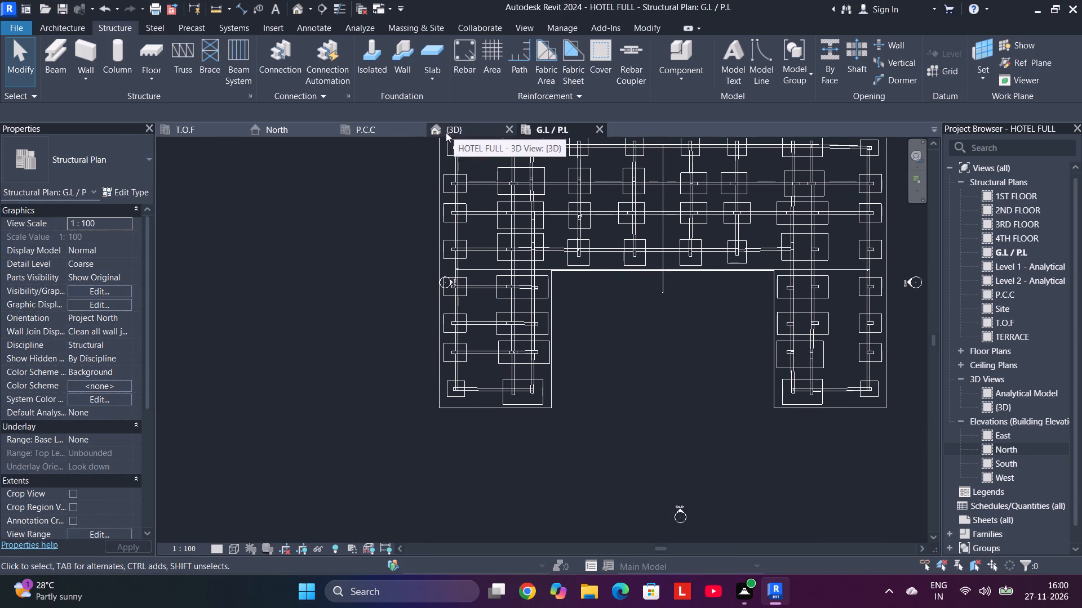
left_click(462, 128)
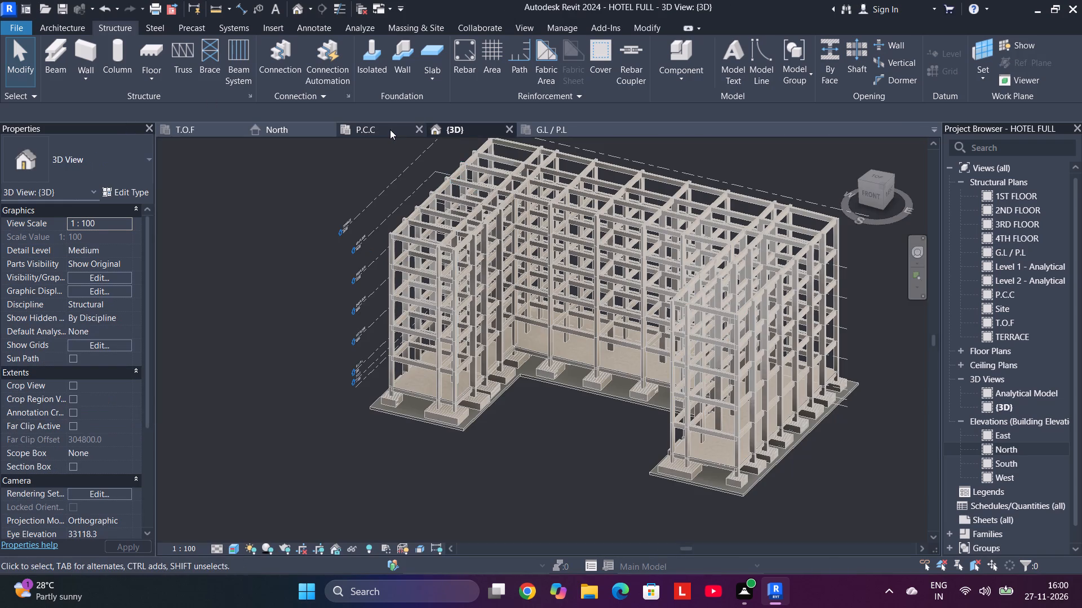
left_click(390, 129)
left_click(300, 133)
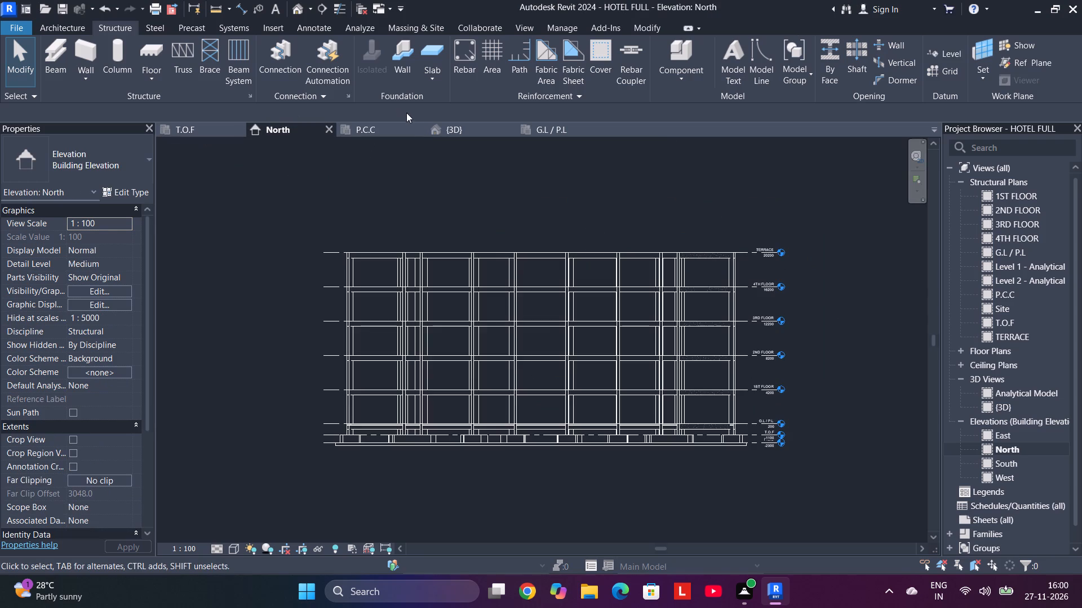
left_click(384, 127)
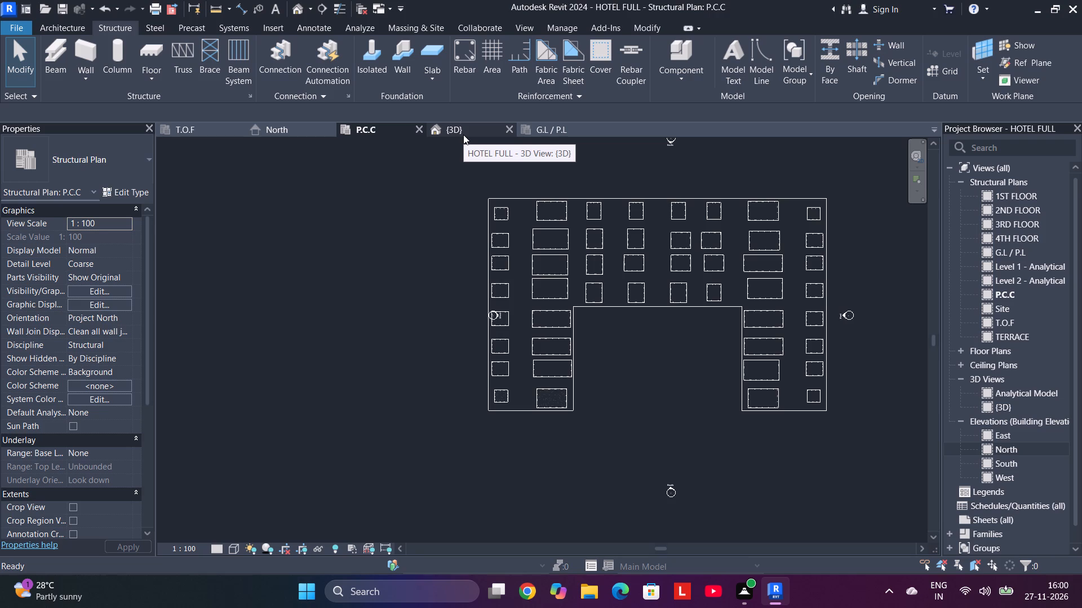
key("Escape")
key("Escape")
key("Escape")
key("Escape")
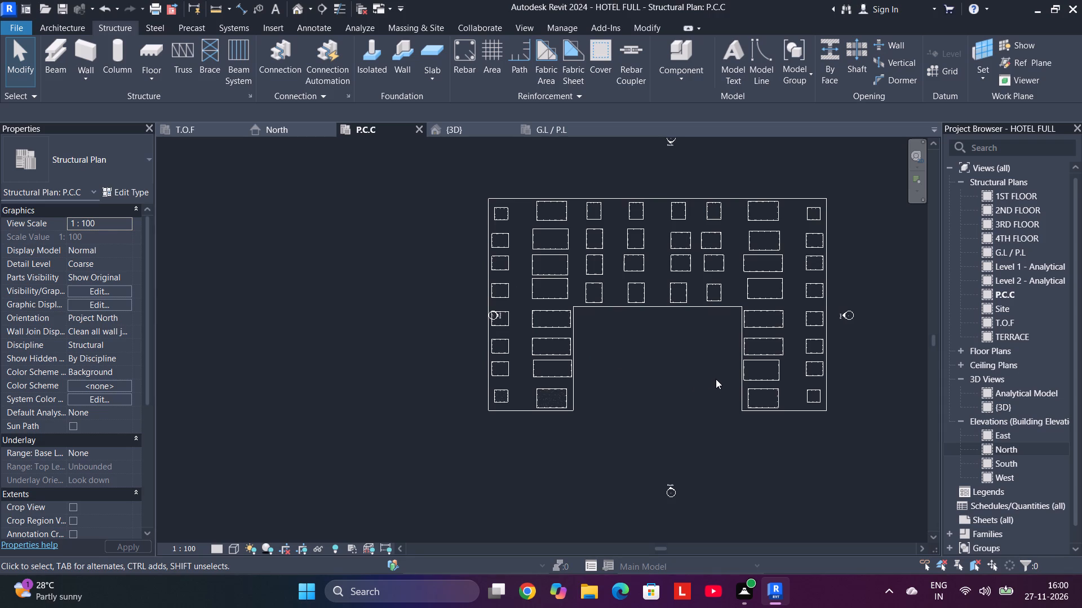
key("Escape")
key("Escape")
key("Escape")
Examine the footings and their rebar in the west wing on the P.C.C structural plan.
scroll(619, 340, "up", 5)
key("Escape")
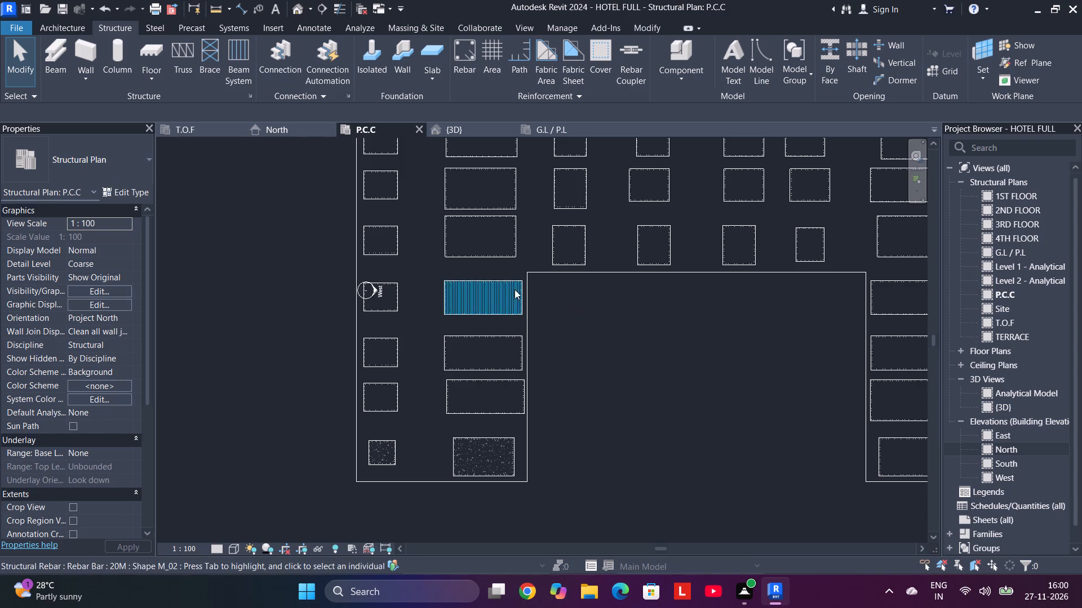
scroll(505, 289, "up", 4)
scroll(477, 289, "down", 5)
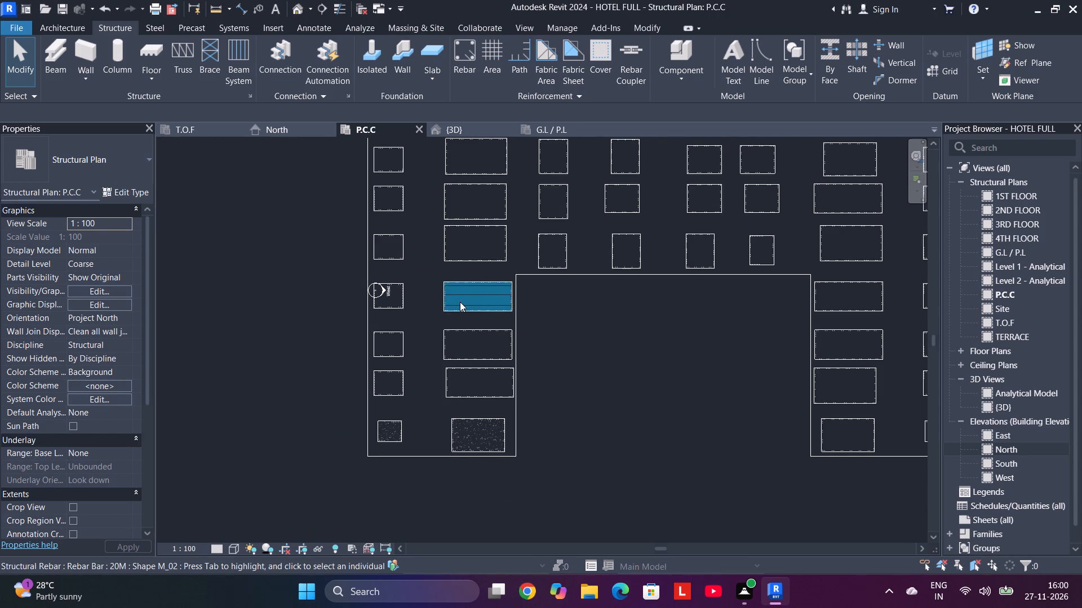
scroll(460, 302, "up", 5)
left_click_drag(456, 237, 430, 282)
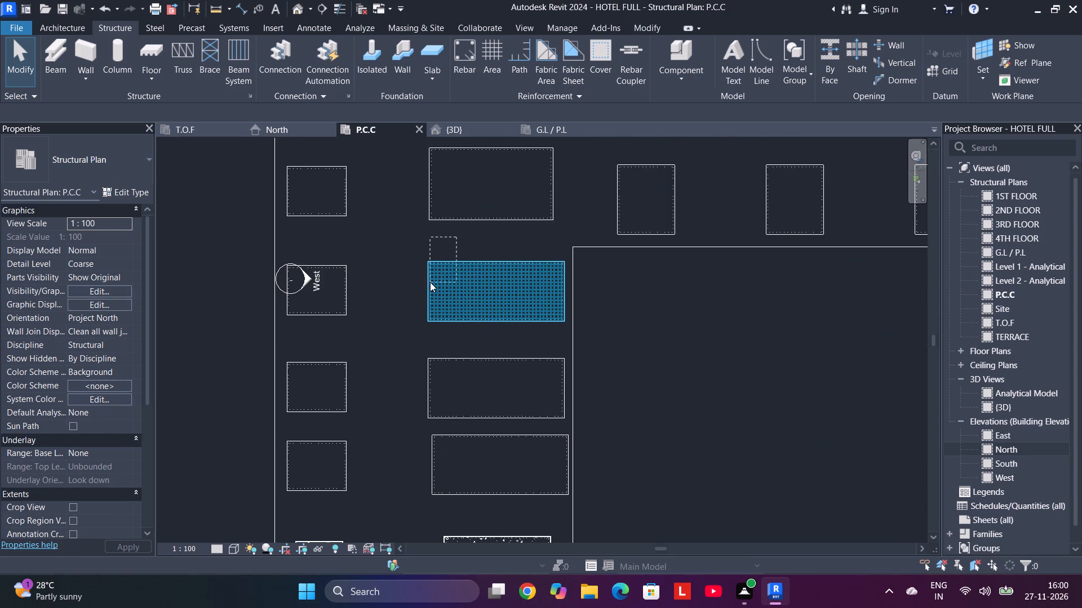
left_click_drag(430, 282, 526, 230)
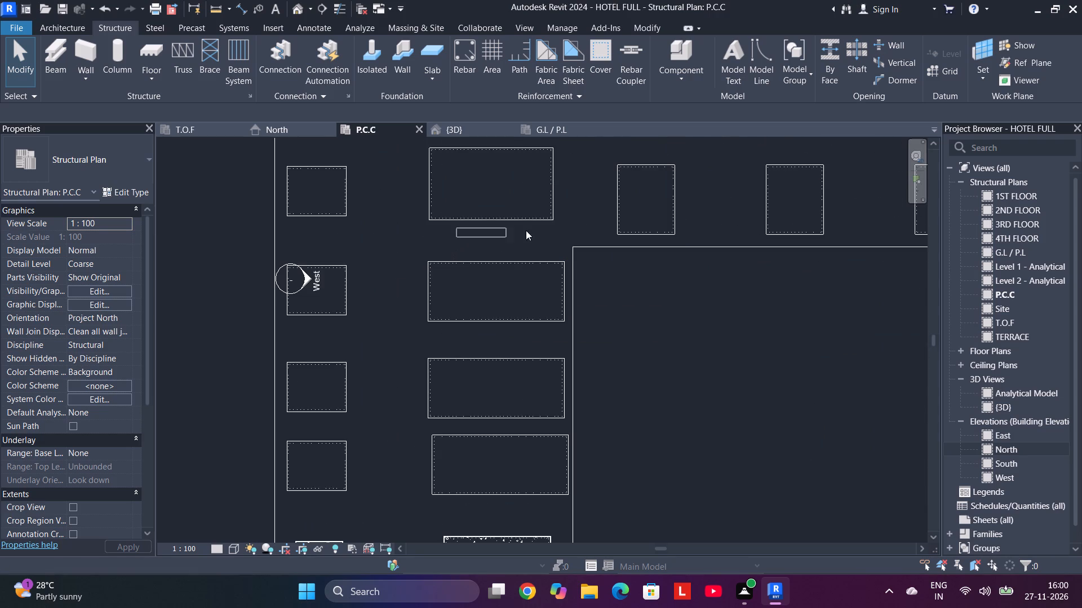
left_click_drag(526, 230, 402, 271)
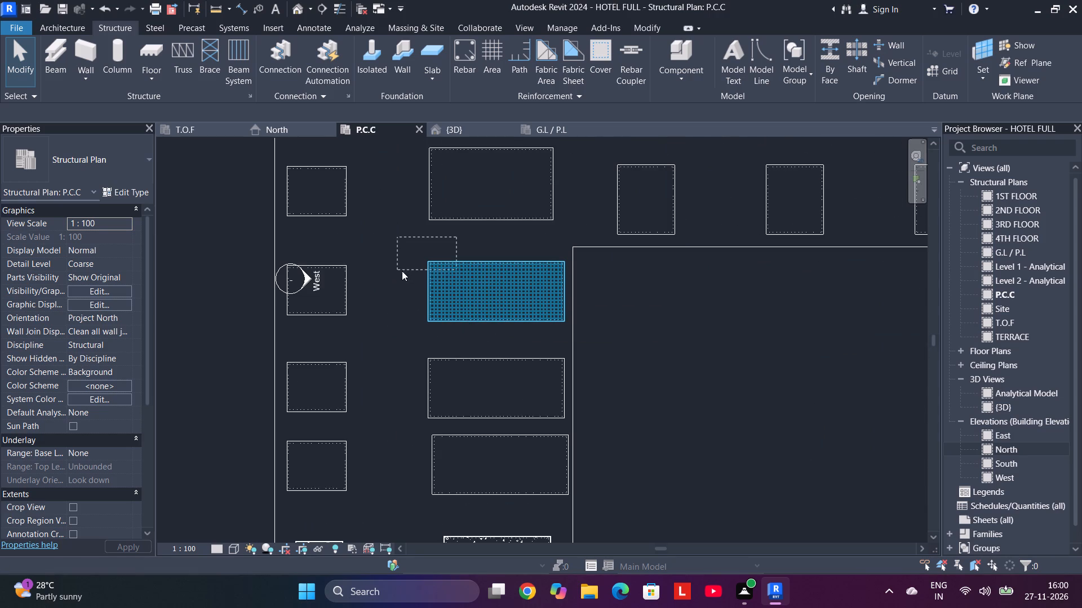
left_click_drag(402, 271, 451, 270)
left_click_drag(451, 270, 433, 264)
left_click_drag(433, 264, 422, 247)
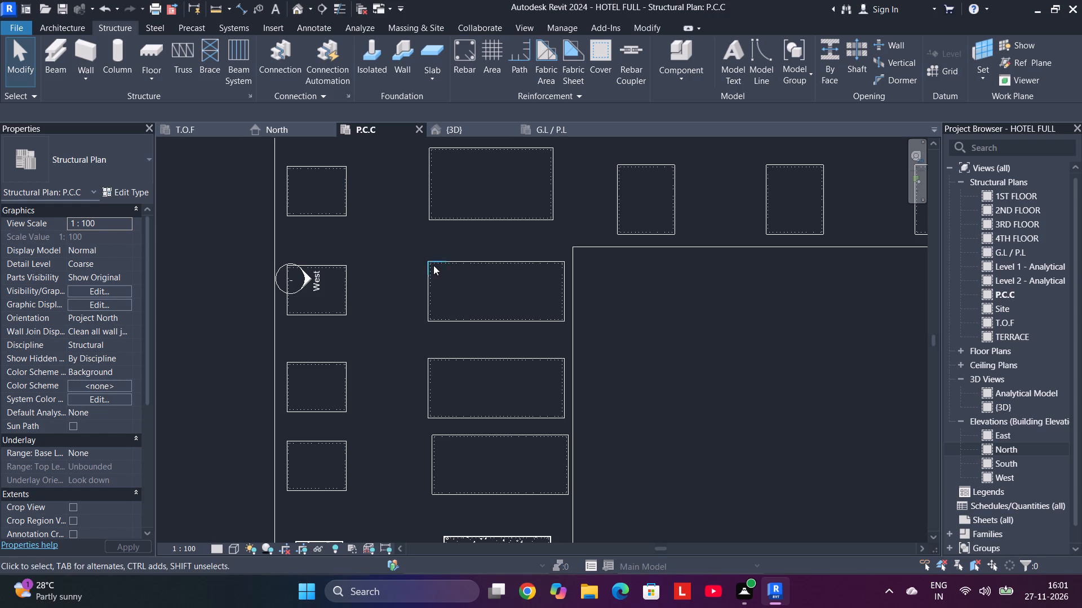
Examine the footing layout across both wings and the courtyard in the P.C.C structural plan.
scroll(646, 319, "up", 5)
scroll(647, 319, "down", 7)
middle_click_drag(722, 305, 722, 307)
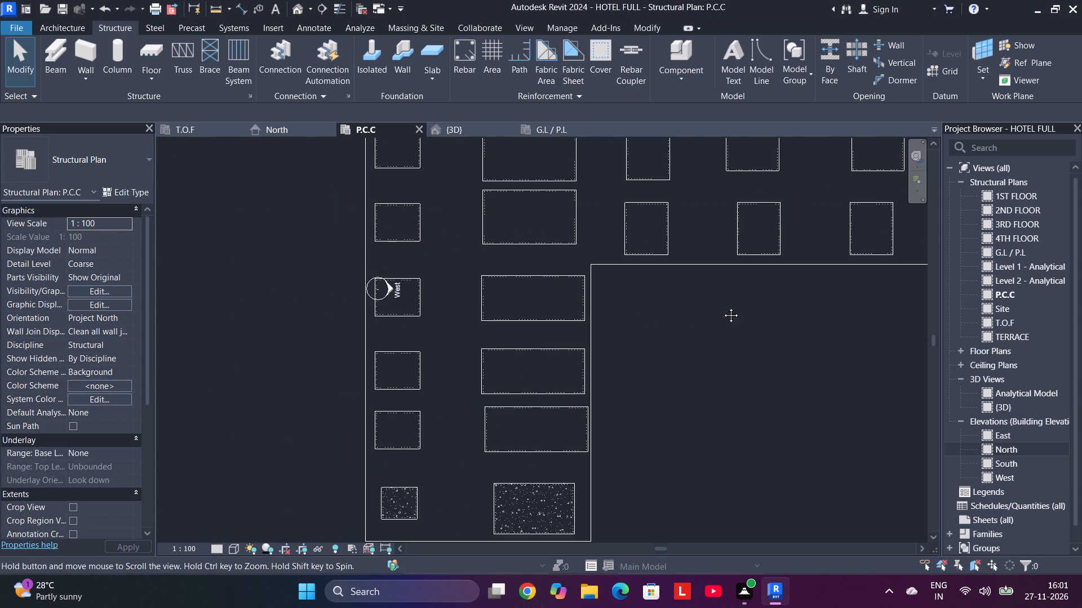
middle_click_drag(722, 307, 601, 377)
scroll(594, 377, "down", 3)
middle_click_drag(692, 383, 614, 364)
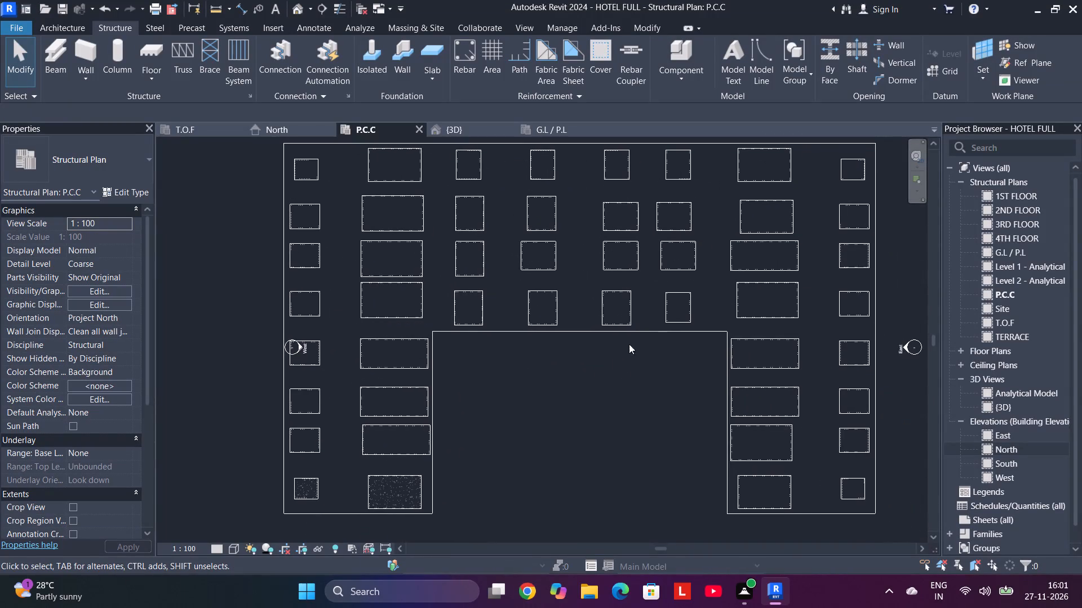
middle_click_drag(585, 441, 606, 361)
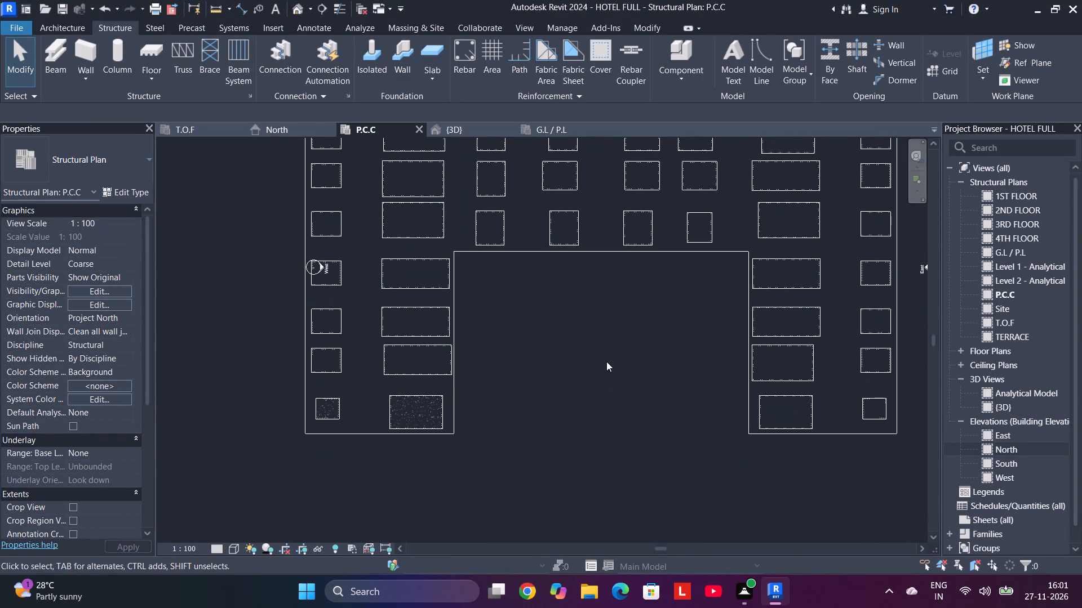
Examine the footings, columns and beams at the building's northwest corner in the G.L / P.L structural plan.
left_click(545, 131)
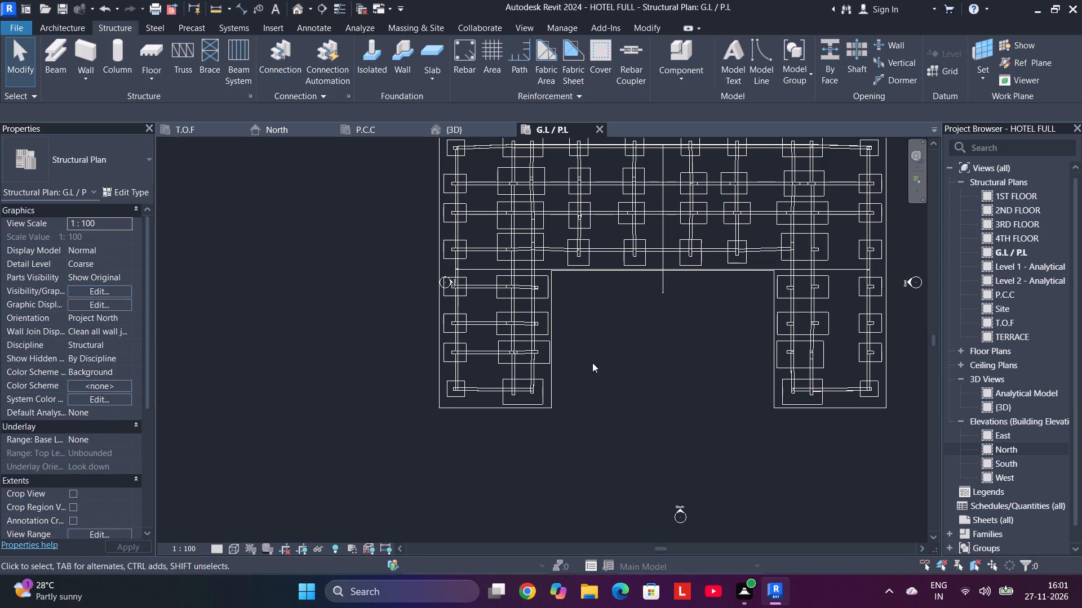
key("Escape")
key("Escape")
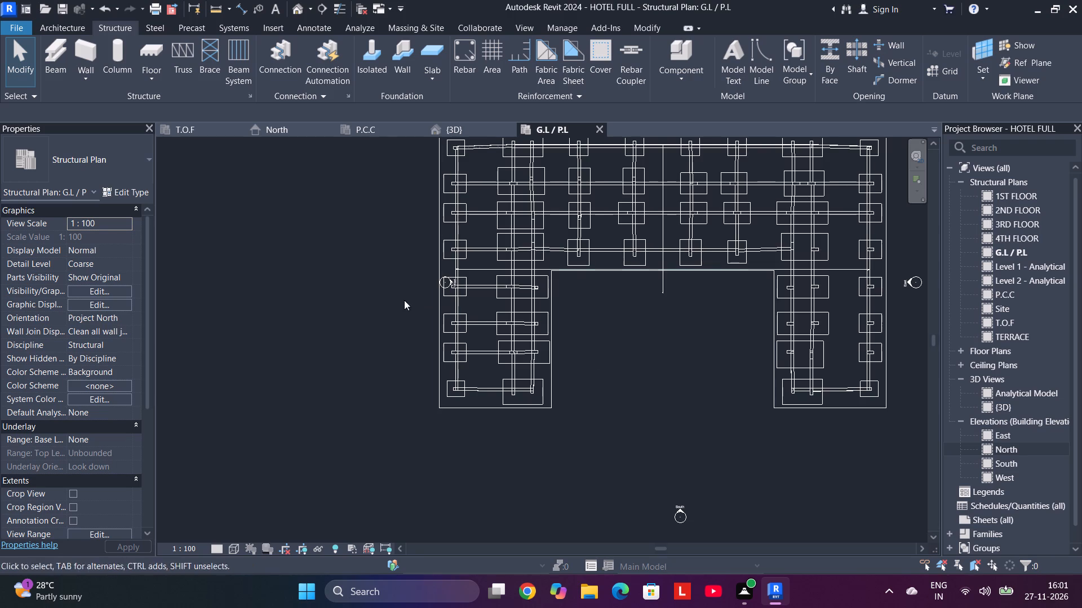
key("Escape")
middle_click_drag(387, 298, 413, 399)
key("Escape")
key("Escape")
middle_click_drag(426, 324, 332, 336)
scroll(407, 319, "up", 4)
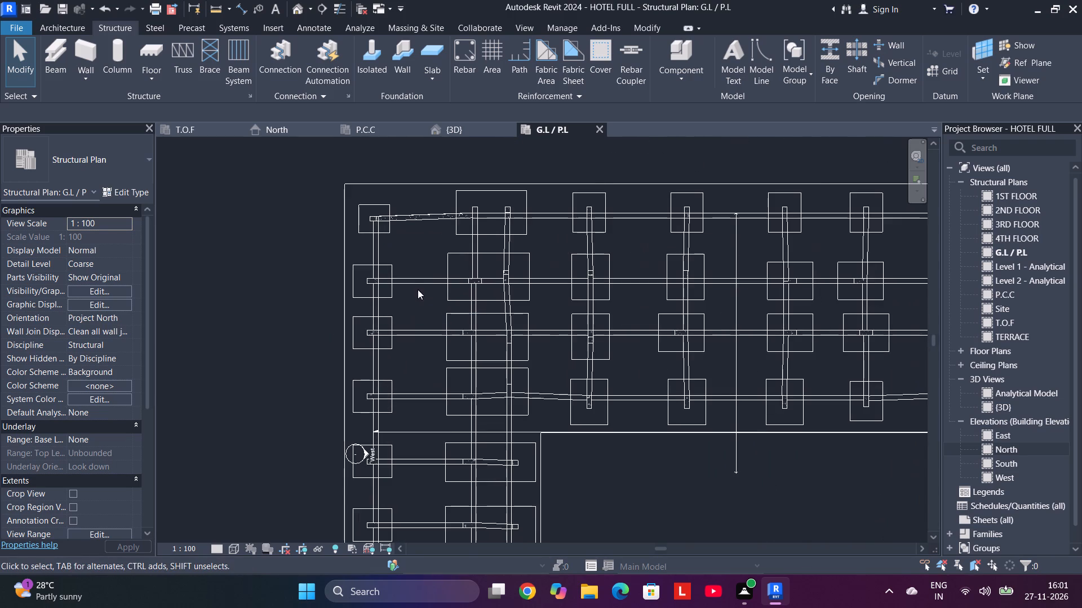
scroll(417, 258, "up", 10)
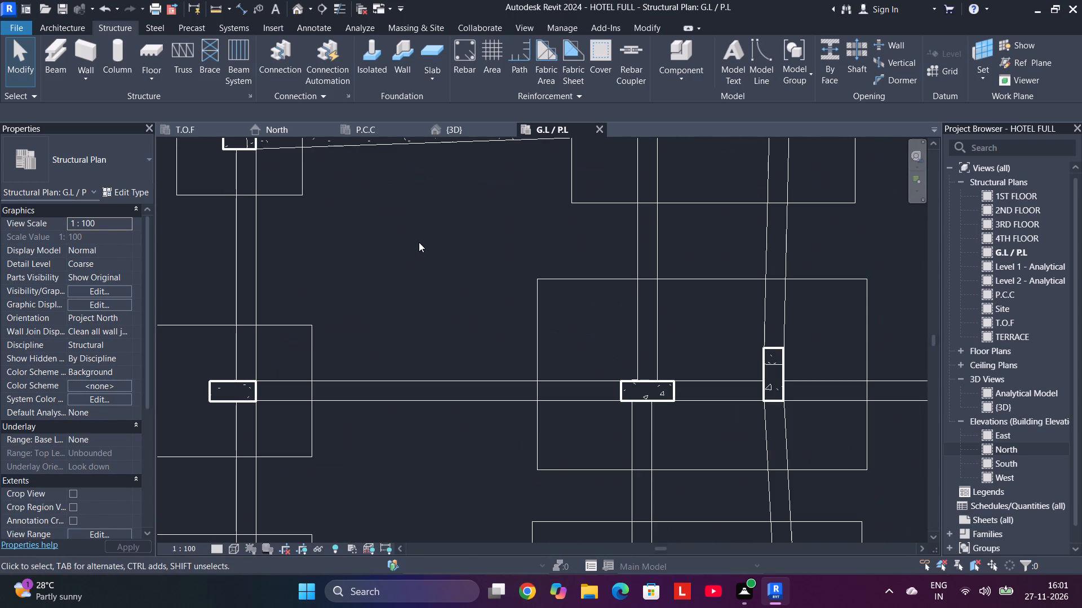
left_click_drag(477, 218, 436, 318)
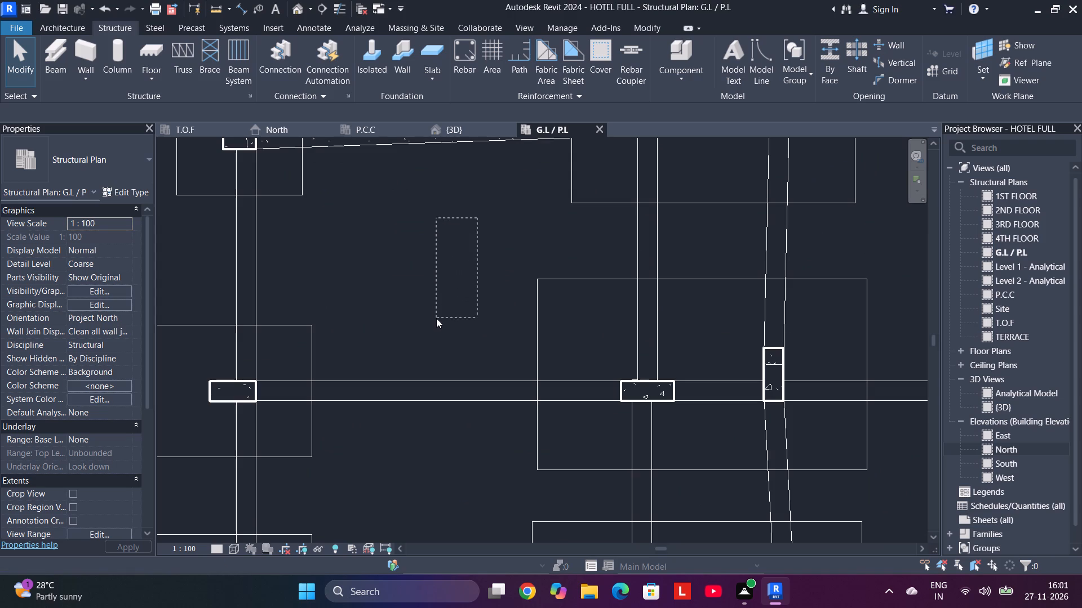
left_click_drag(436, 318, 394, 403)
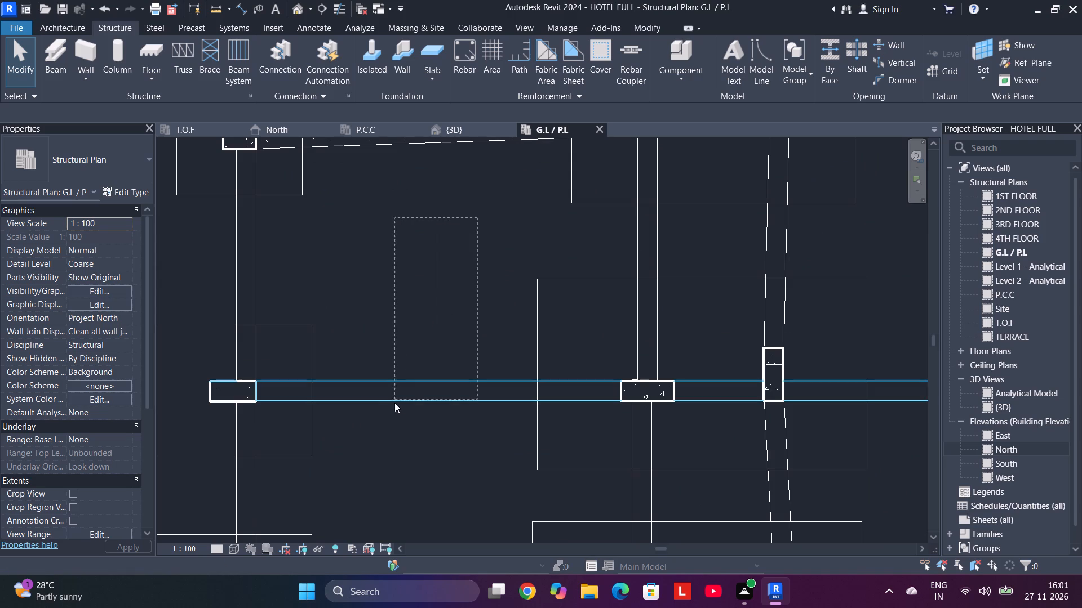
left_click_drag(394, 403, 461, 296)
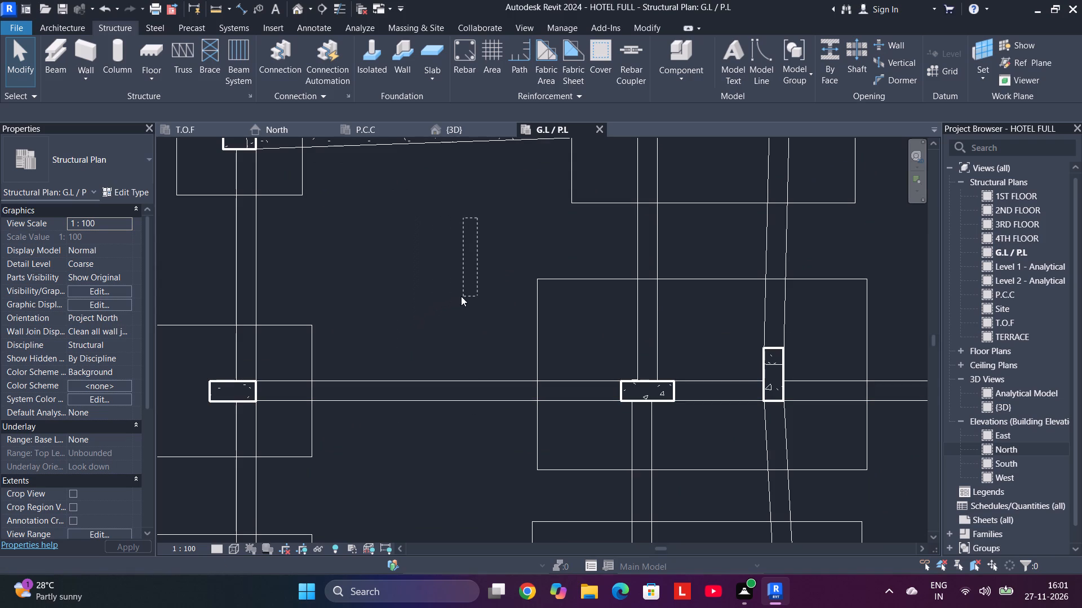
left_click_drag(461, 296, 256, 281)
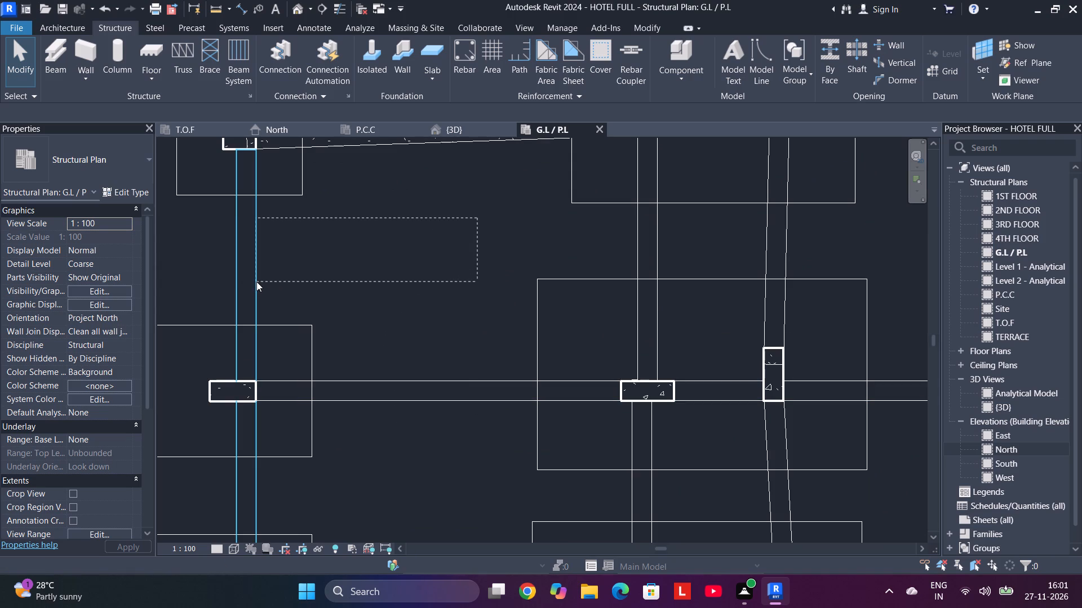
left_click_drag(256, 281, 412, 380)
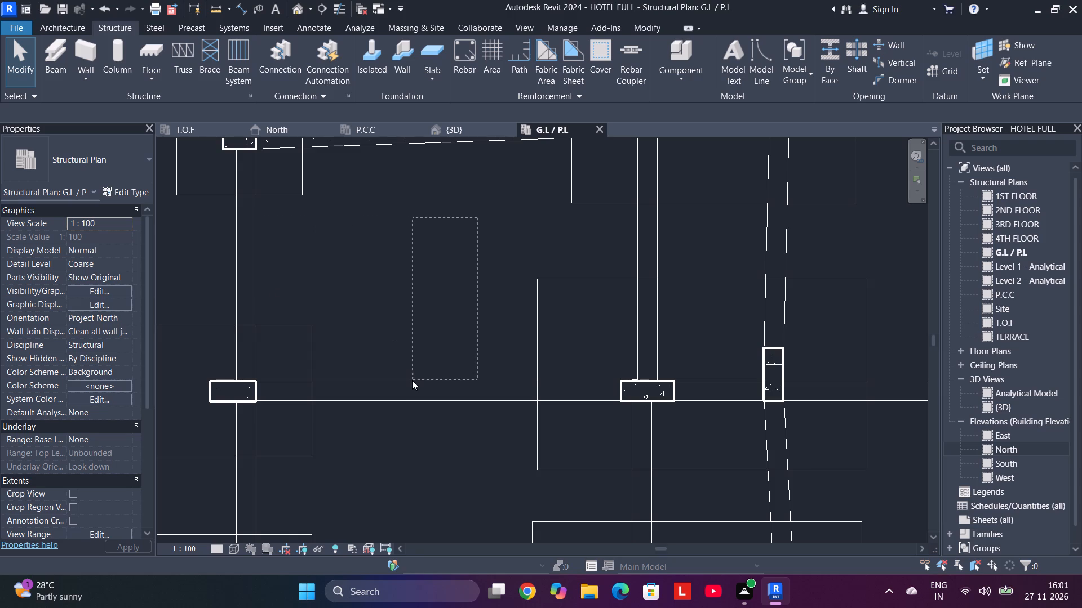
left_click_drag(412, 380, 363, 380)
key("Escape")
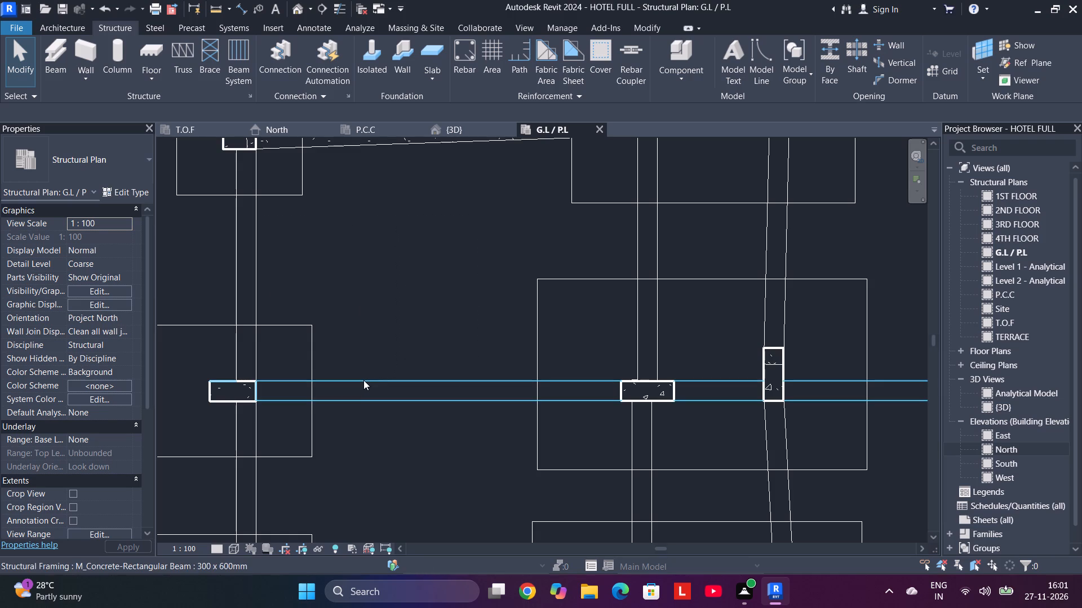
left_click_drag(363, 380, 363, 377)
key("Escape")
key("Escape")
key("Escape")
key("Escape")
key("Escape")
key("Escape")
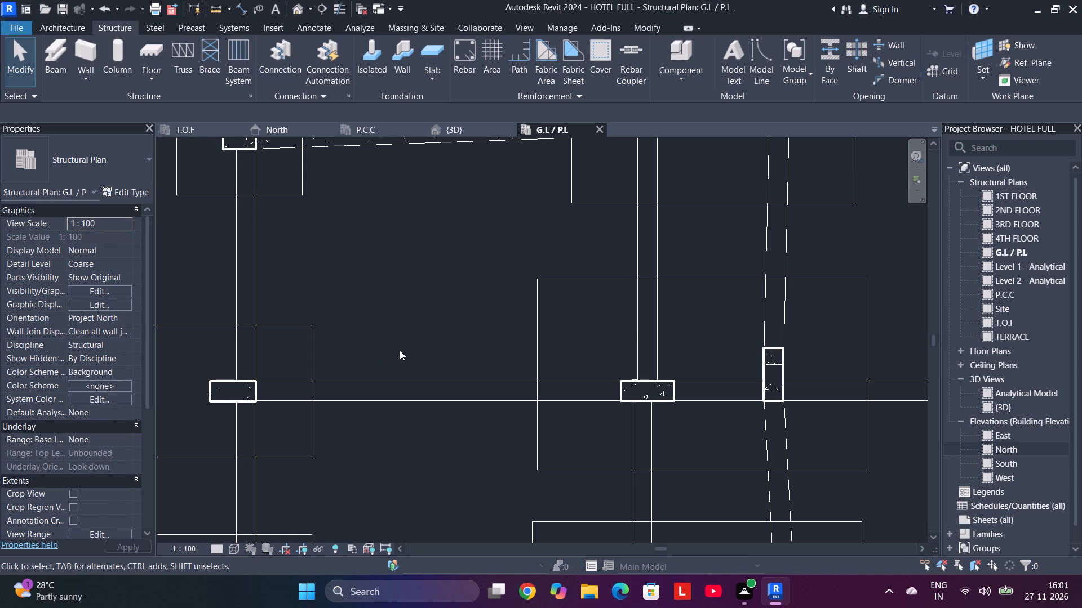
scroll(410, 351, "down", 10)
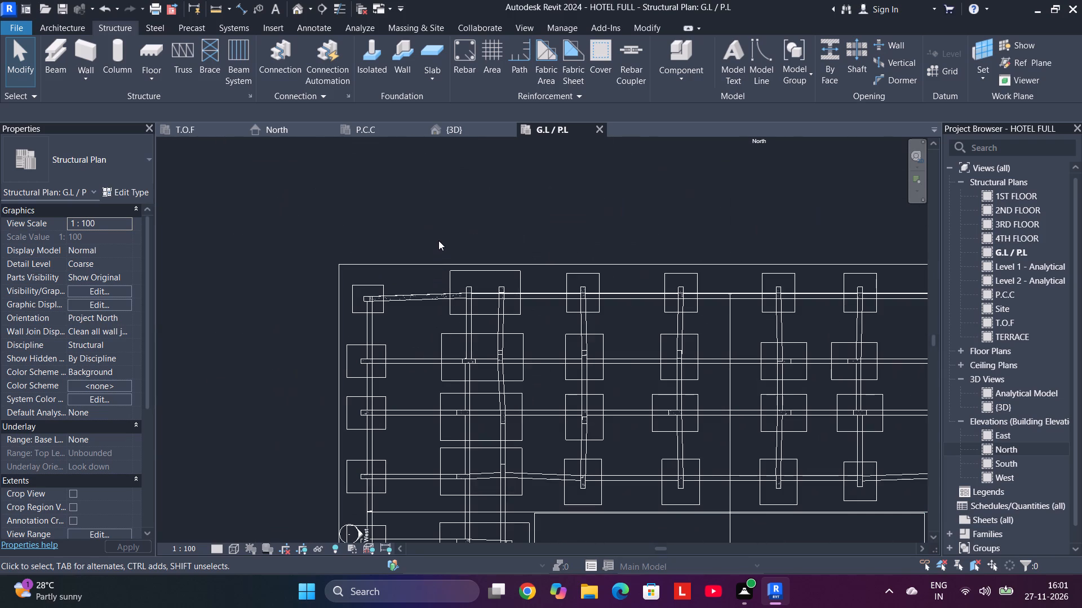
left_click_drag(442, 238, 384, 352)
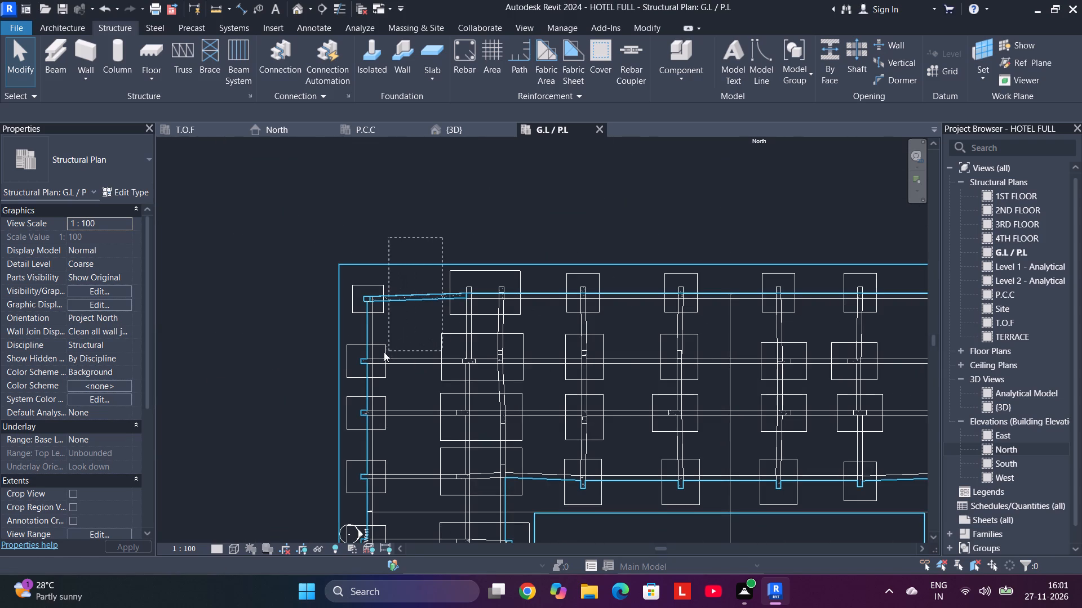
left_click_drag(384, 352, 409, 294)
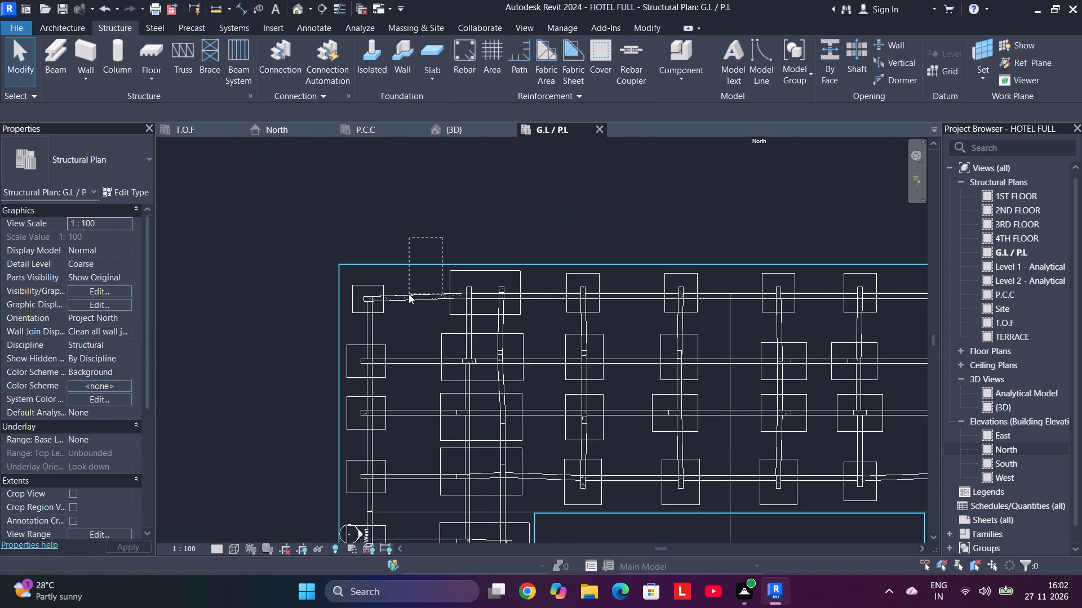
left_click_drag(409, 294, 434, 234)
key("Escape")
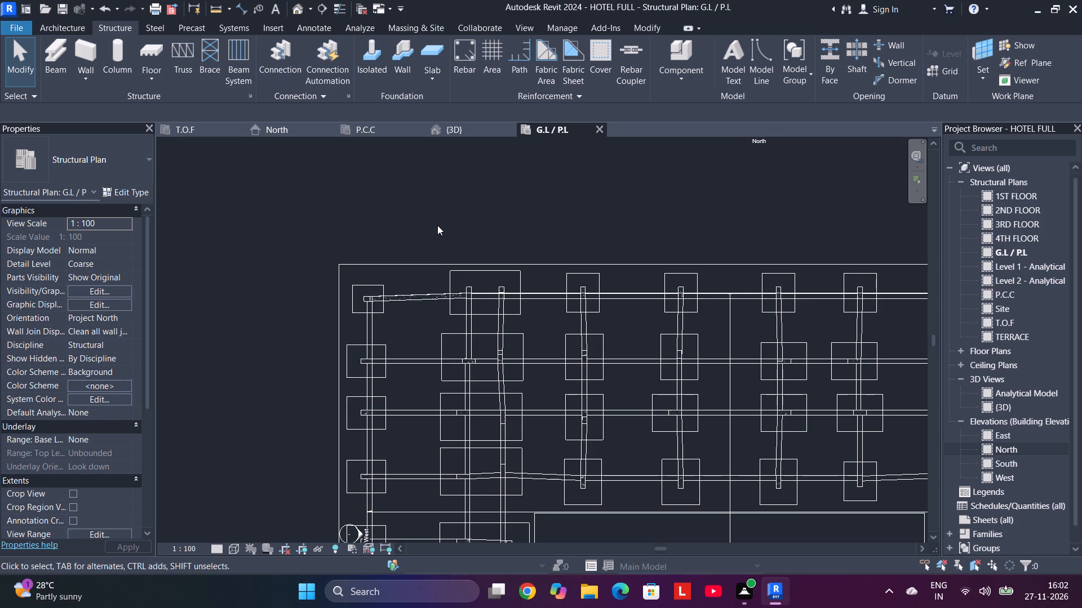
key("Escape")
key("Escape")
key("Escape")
Examine the ground floor slab edge, beams and footings around the courtyard corner in the 3D view.
left_click(472, 133)
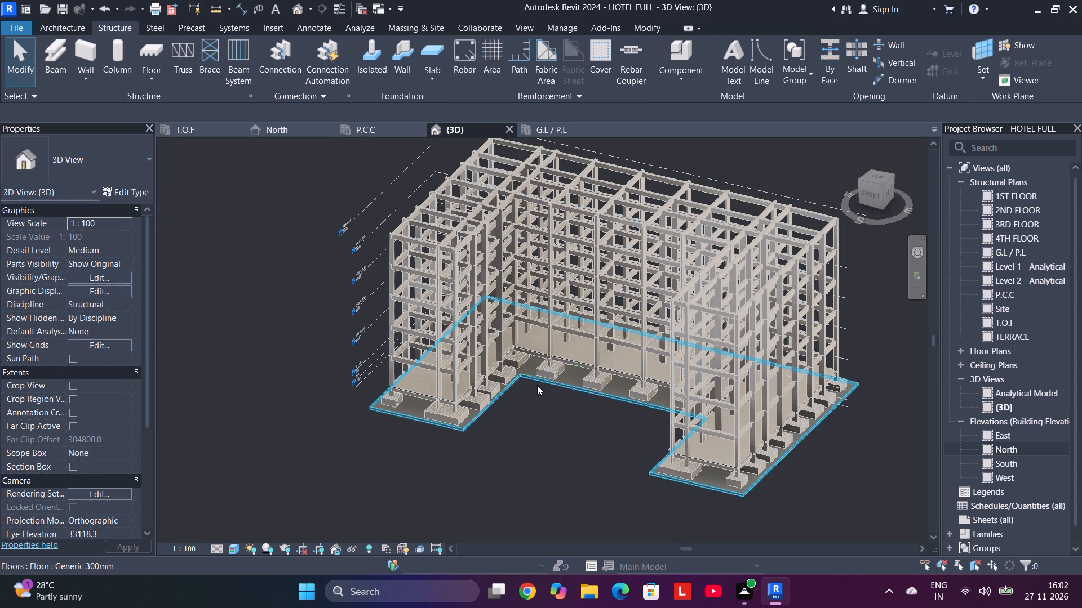
scroll(522, 359, "up", 5)
scroll(579, 378, "up", 2)
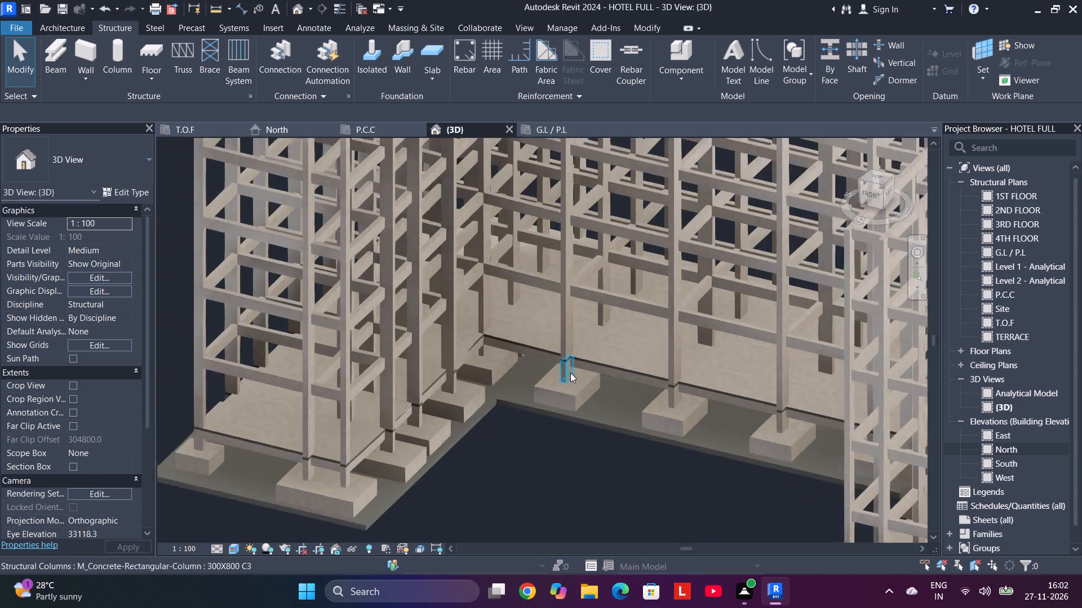
scroll(570, 373, "up", 7)
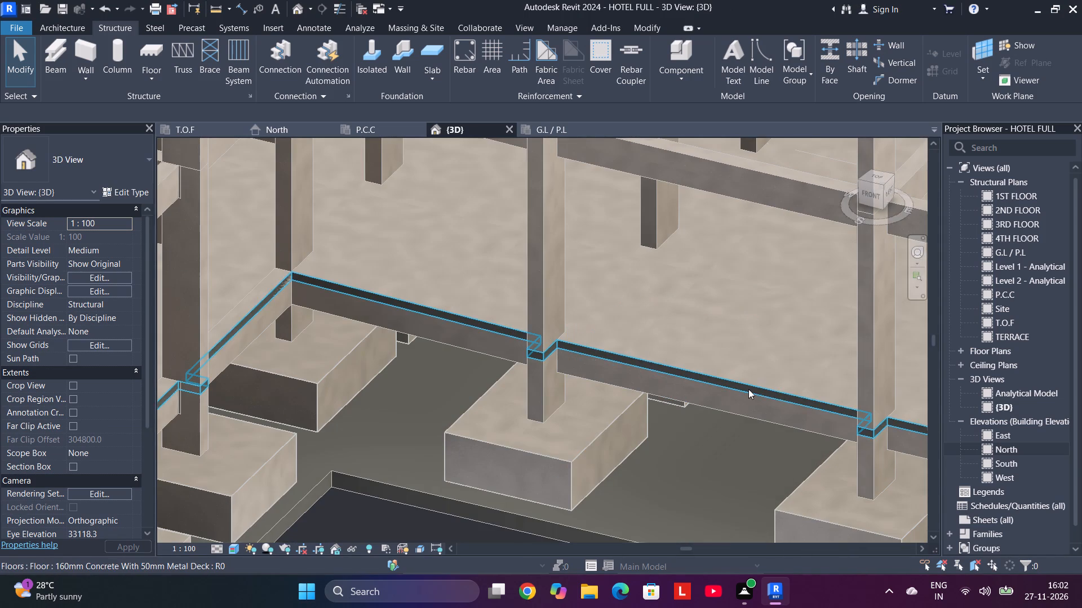
scroll(768, 391, "down", 4)
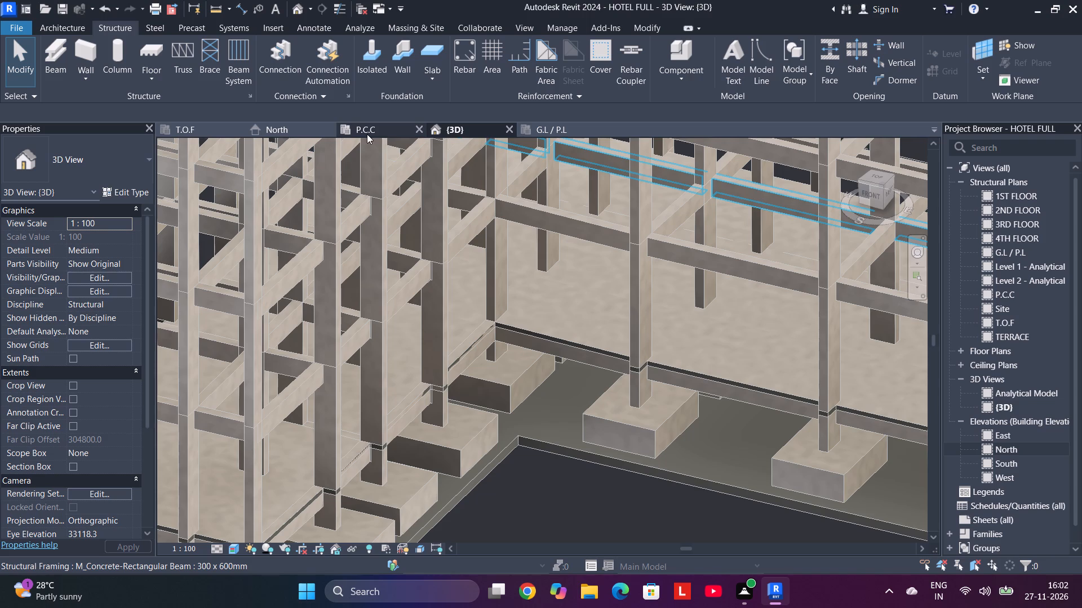
In the G.L / P.L structural plan, start an area reinforcement hosted on the 160mm Concrete With 50mm Metal Deck floor.
left_click(558, 127)
middle_click_drag(511, 230, 420, 191)
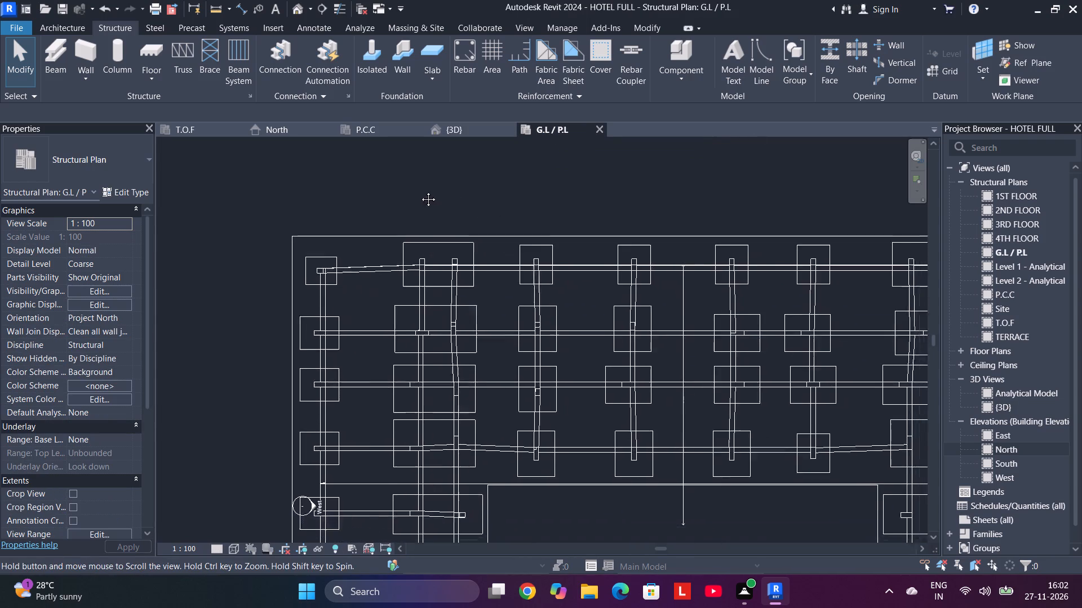
middle_click_drag(420, 191, 411, 189)
middle_click_drag(512, 417, 477, 334)
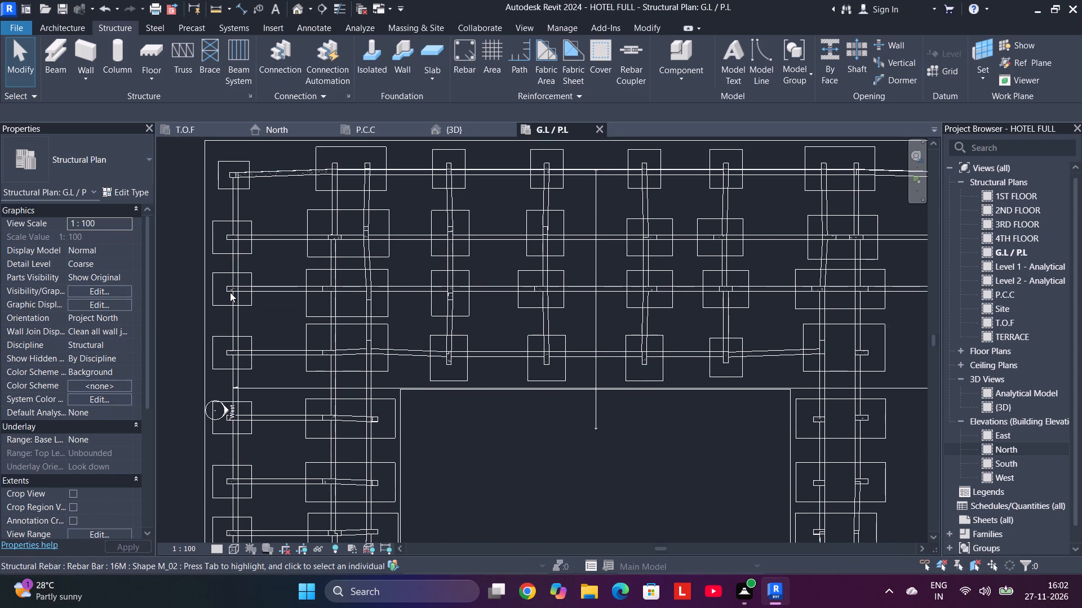
key("Escape")
key("Escape")
key("Escape")
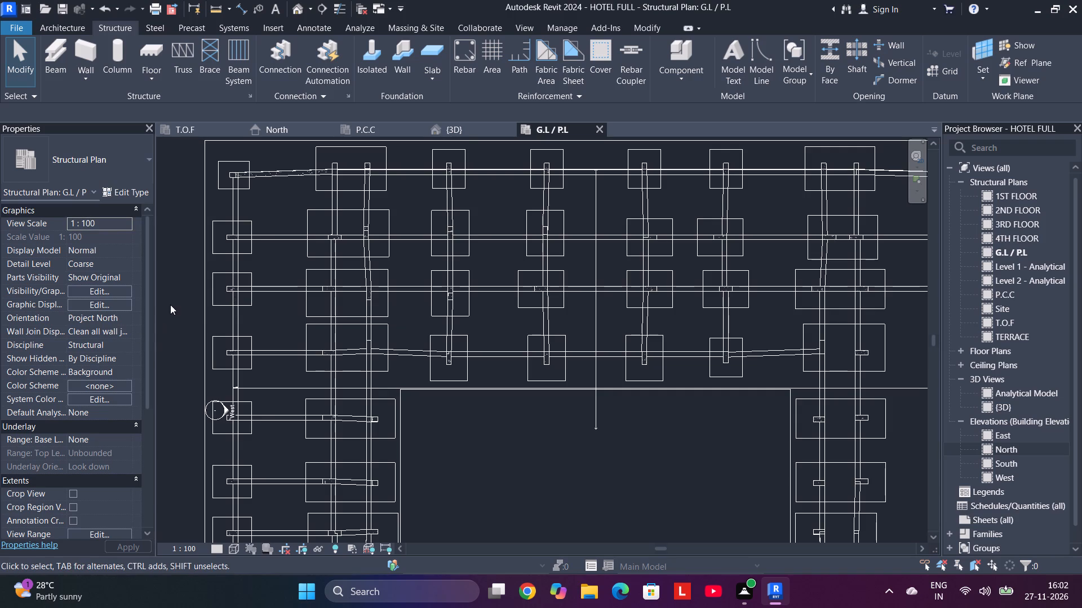
key("Escape")
key("Escape")
key("Escape")
key("Escape")
key("Escape")
key("Escape")
key("Escape")
key("Escape")
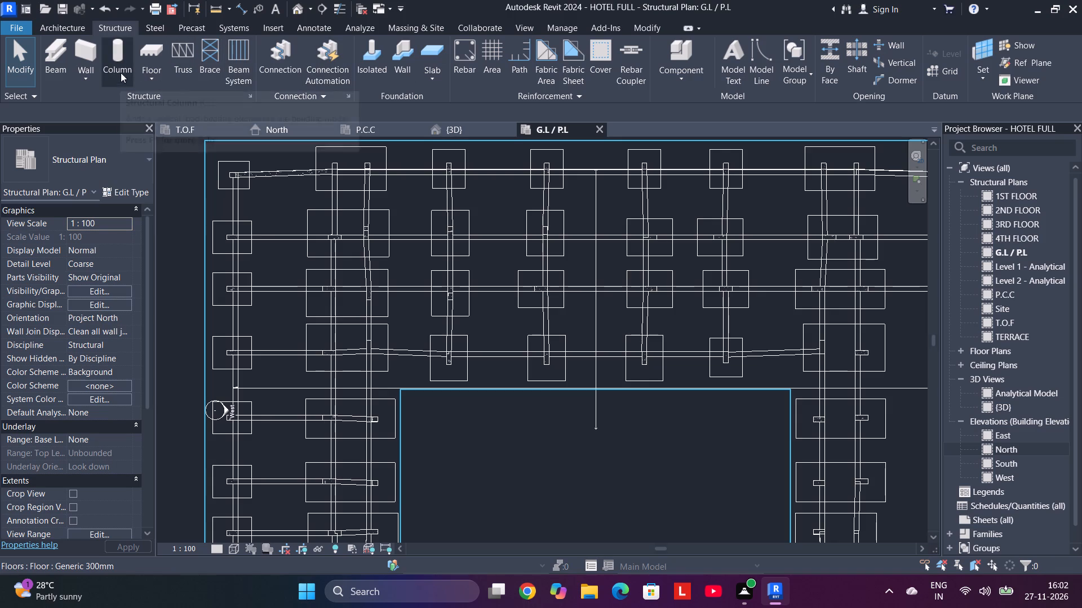
left_click(501, 56)
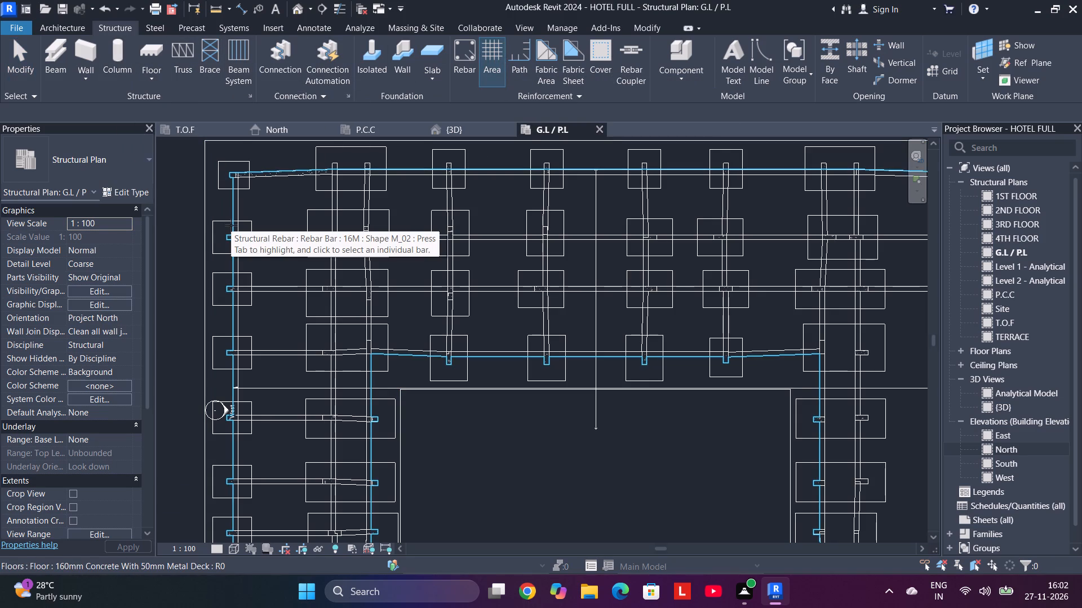
left_click(231, 225)
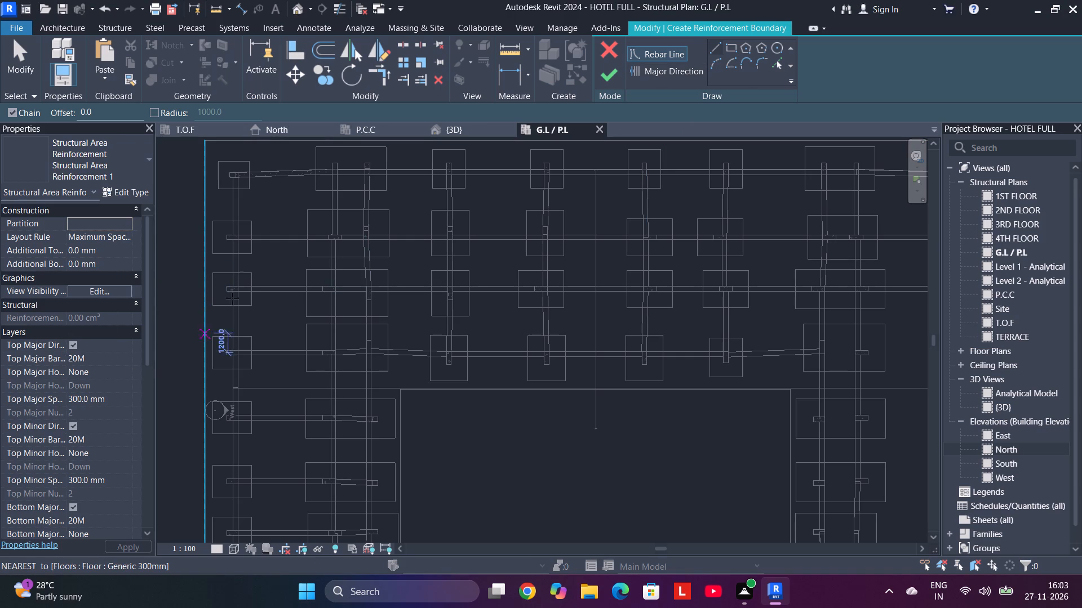
Start the reinforcement boundary with a straight line across the north face of the 300X500 C1 column at the northwest corner.
left_click(719, 45)
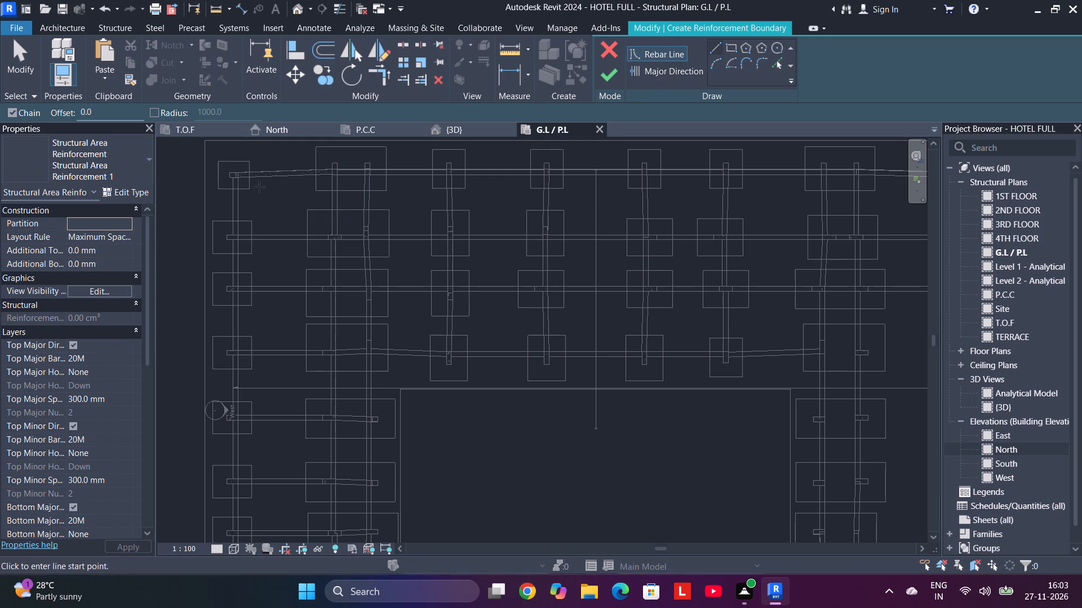
scroll(237, 172, "up", 10)
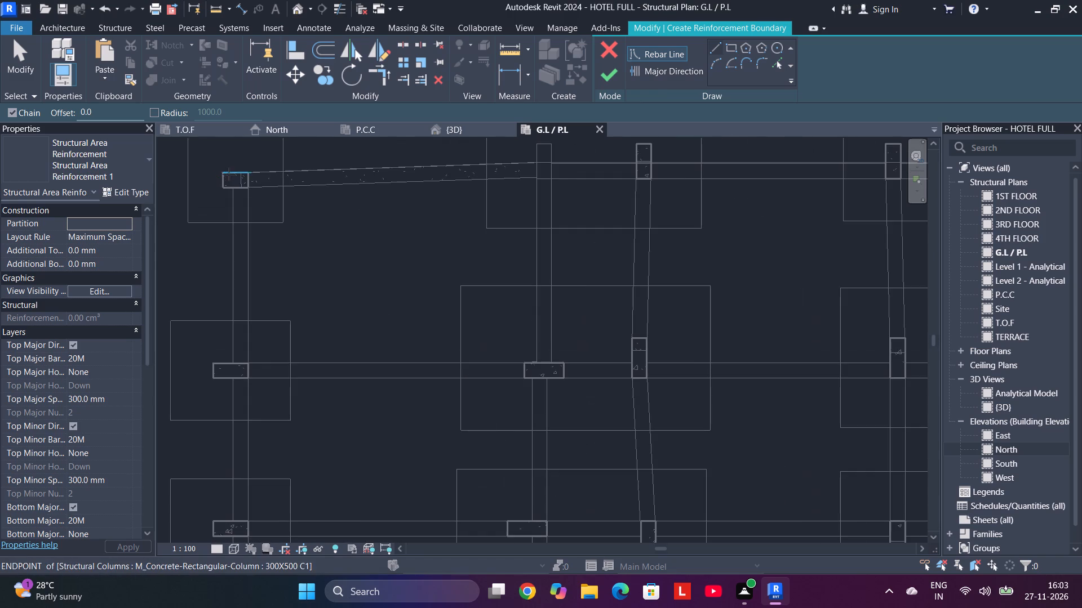
scroll(229, 174, "up", 6)
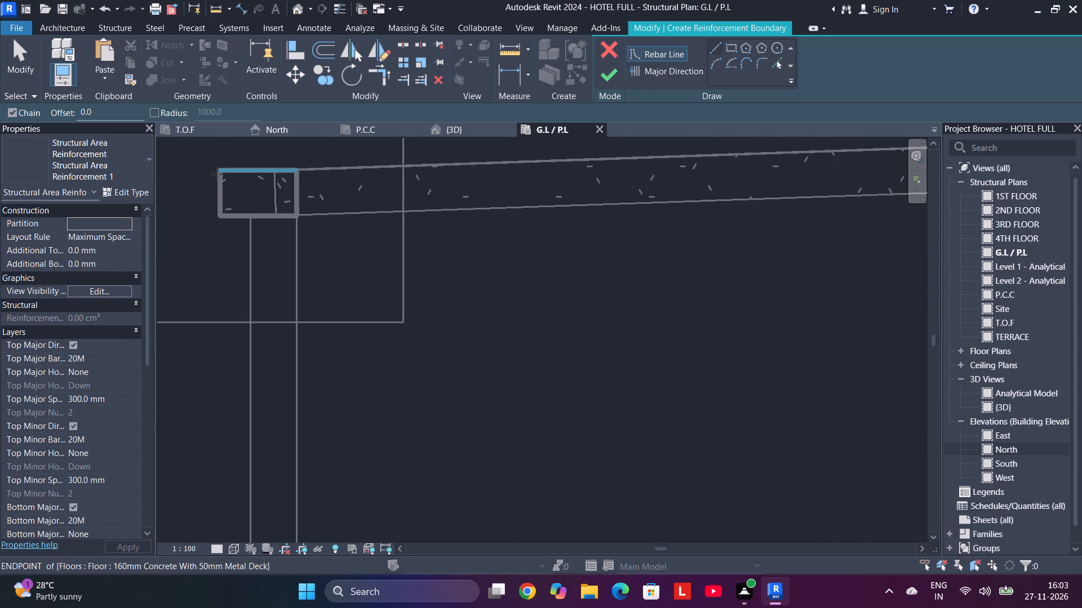
scroll(217, 174, "up", 3)
left_click(219, 168)
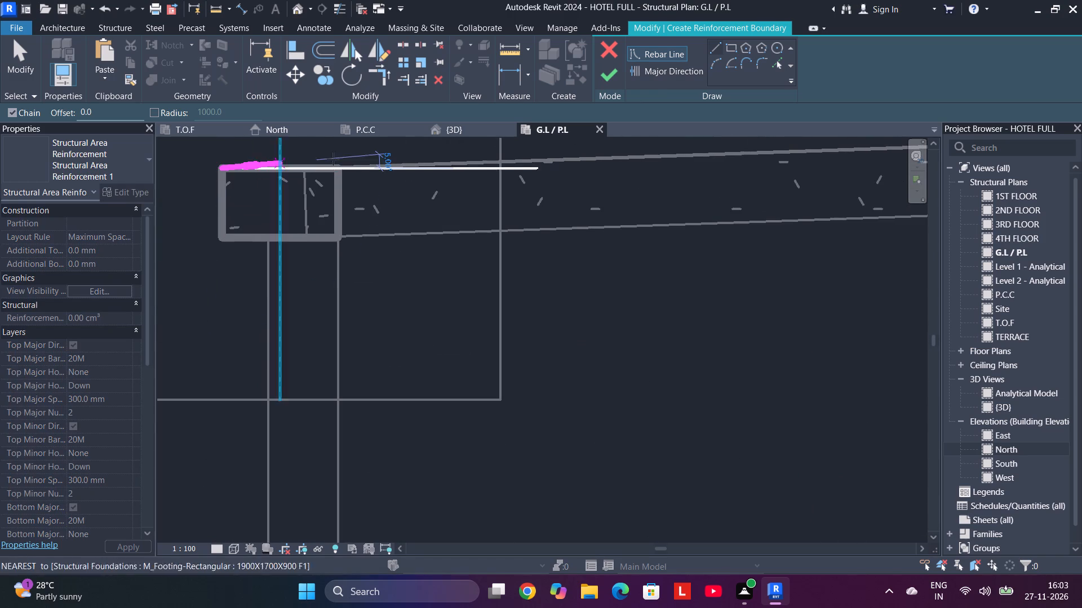
left_click(340, 167)
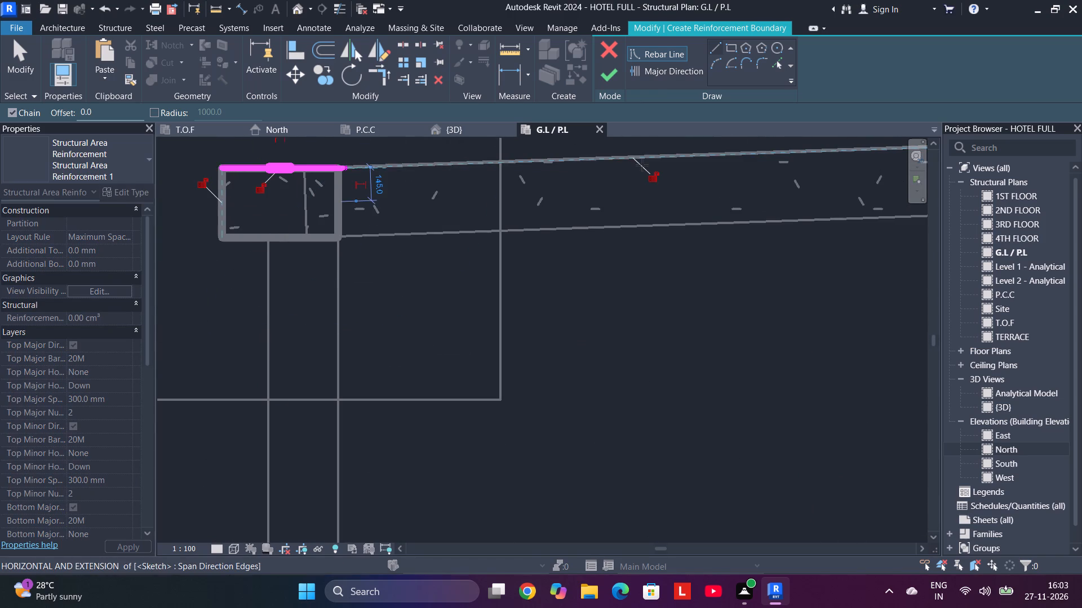
Continue the boundary along the sloped north floor edge to the floor corner at the first 300 x 600mm cross beam.
middle_click_drag(719, 184, 360, 325)
scroll(637, 233, "down", 4)
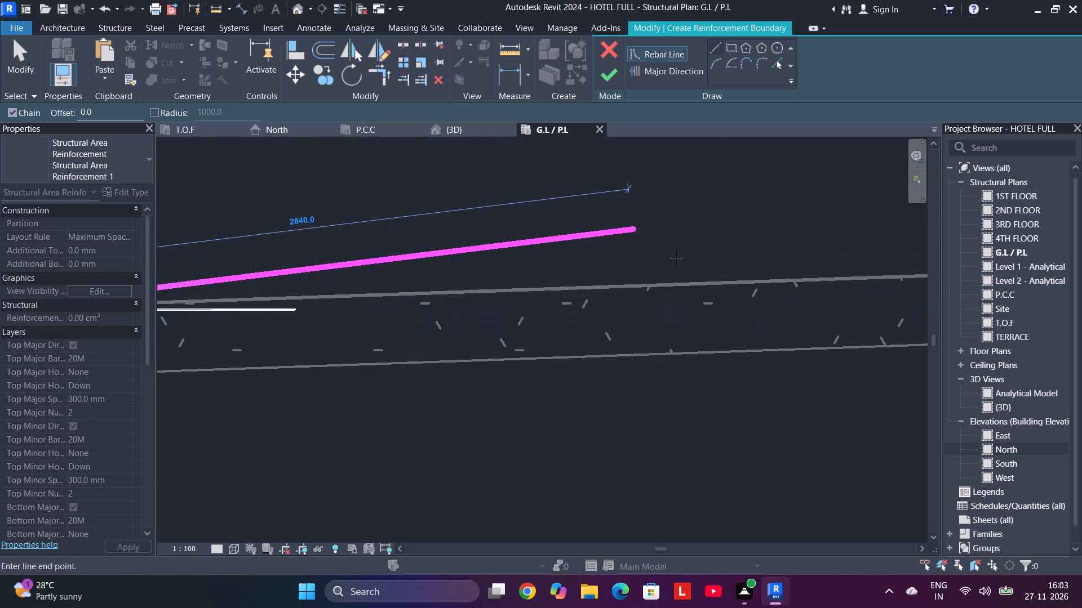
scroll(676, 259, "down", 3)
middle_click_drag(689, 261, 382, 254)
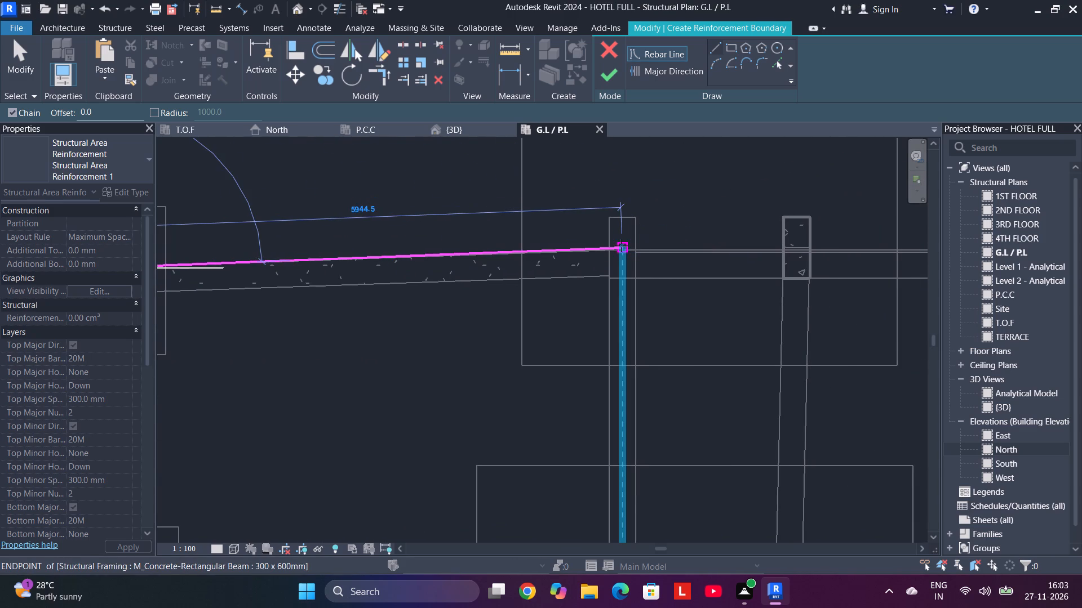
scroll(617, 248, "up", 4)
middle_click_drag(610, 249, 493, 247)
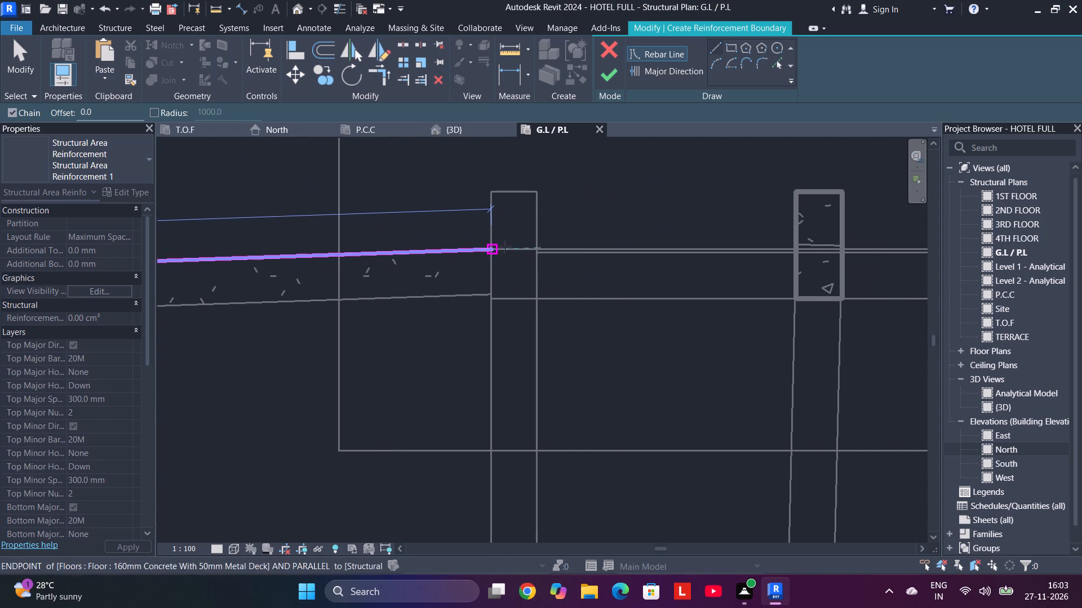
scroll(521, 248, "up", 4)
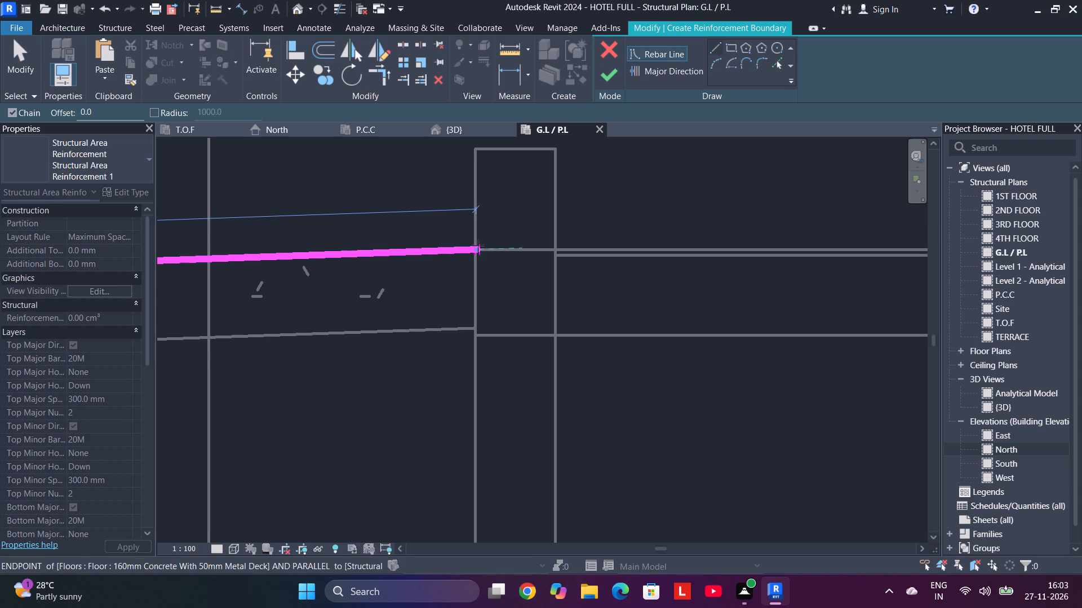
left_click(477, 245)
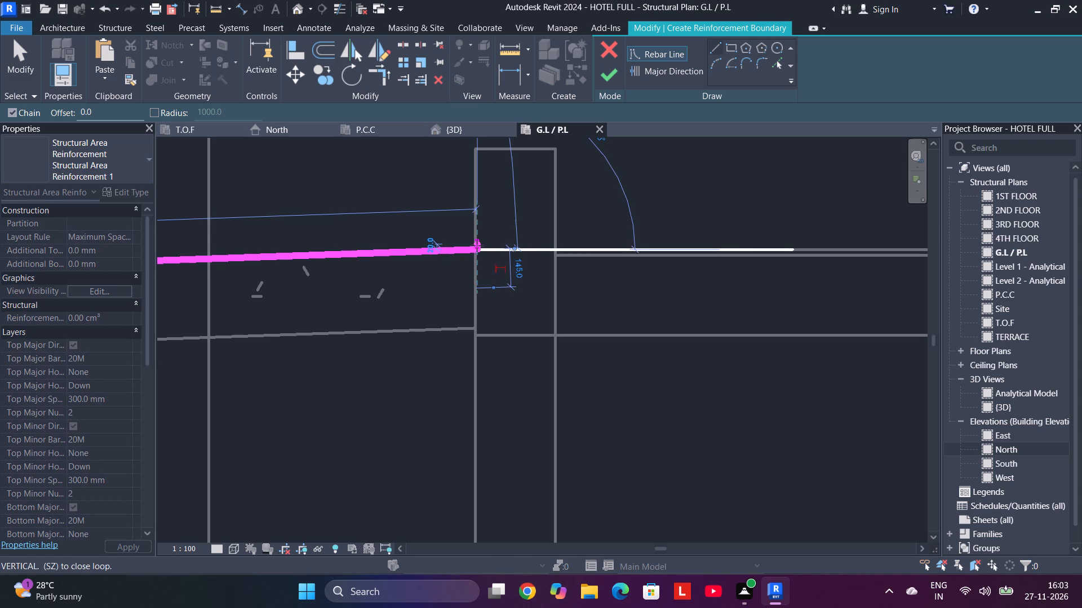
Extend the boundary horizontally along the north floor edge to the bend at the last cross beam before the northeast corner.
middle_click_drag(685, 253, 311, 230)
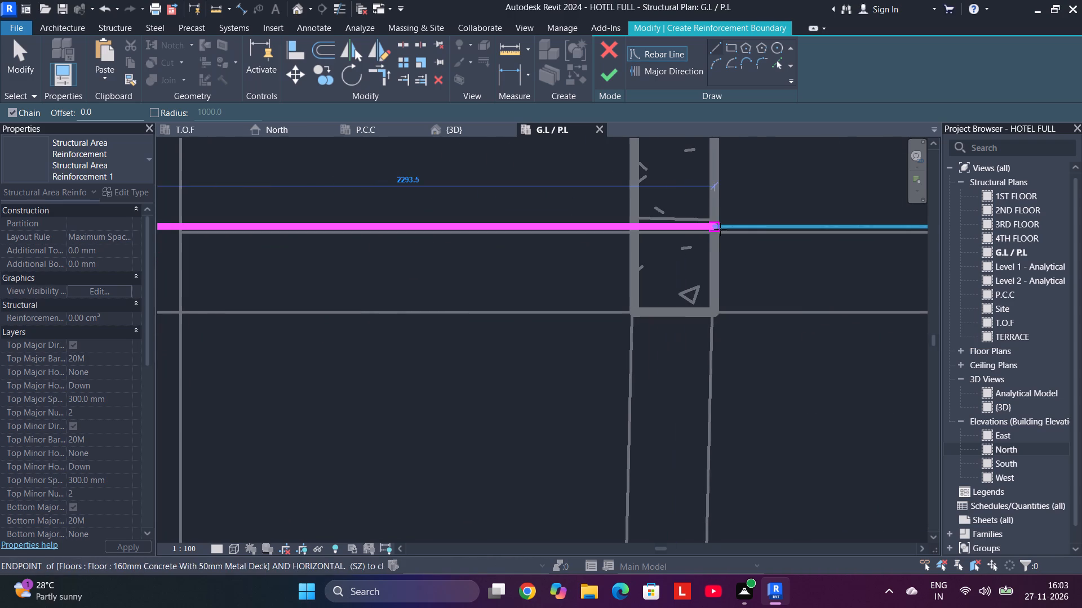
middle_click_drag(720, 229, 277, 226)
scroll(277, 226, "down", 4)
scroll(427, 236, "down", 11)
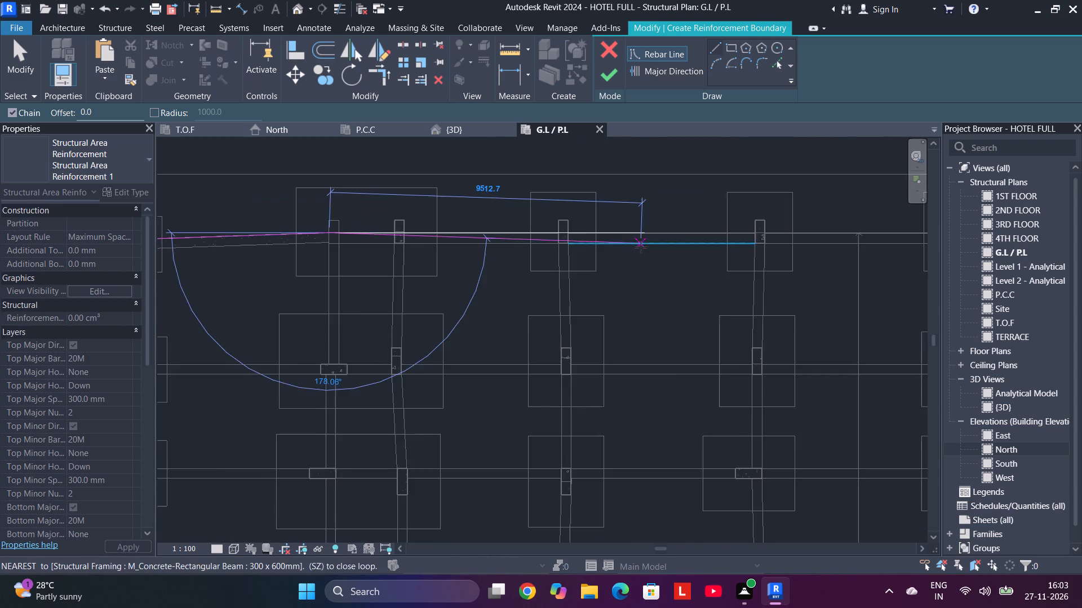
middle_click_drag(641, 247, 135, 234)
middle_click_drag(613, 230, 381, 232)
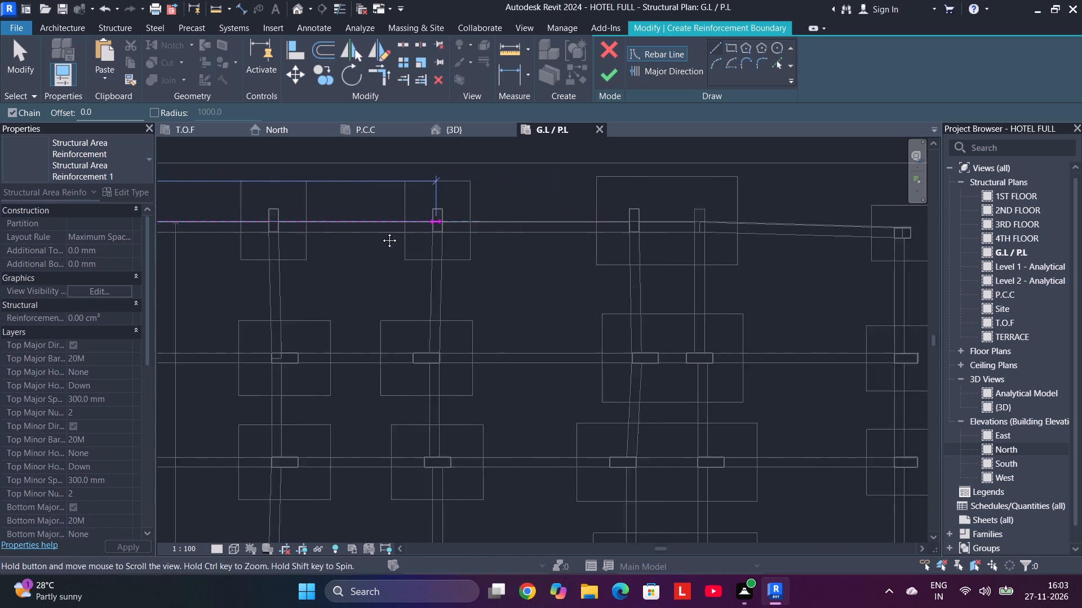
middle_click_drag(381, 232, 250, 232)
scroll(538, 230, "up", 6)
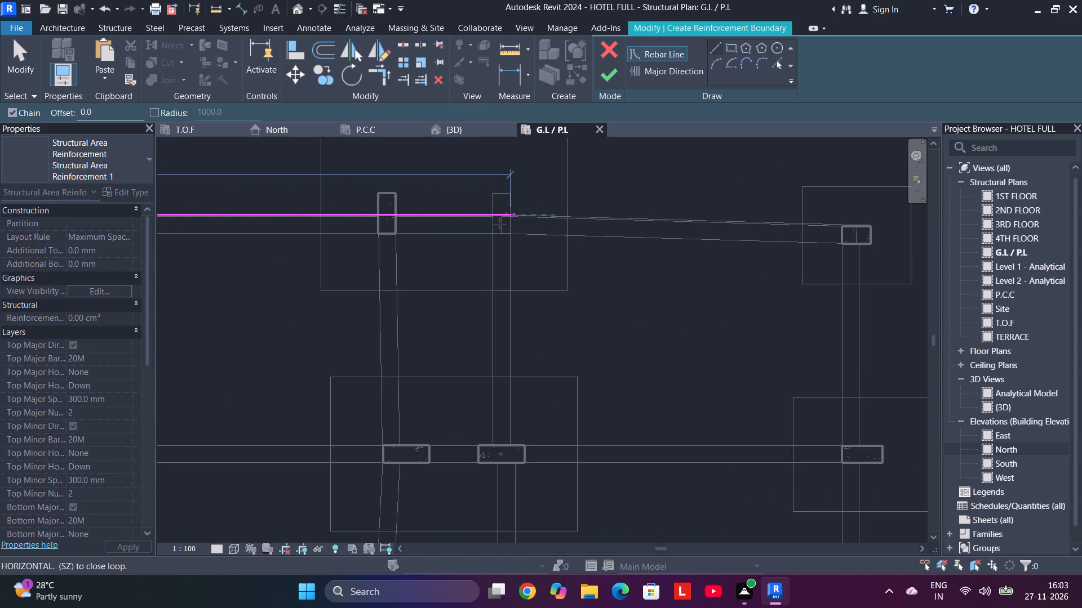
scroll(500, 223, "up", 13)
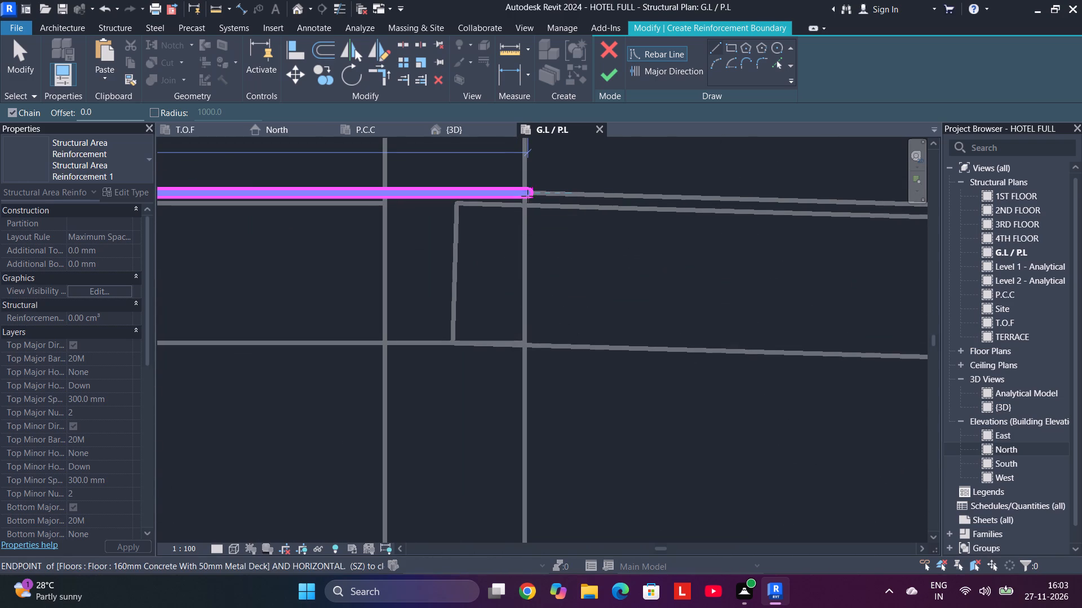
left_click(524, 193)
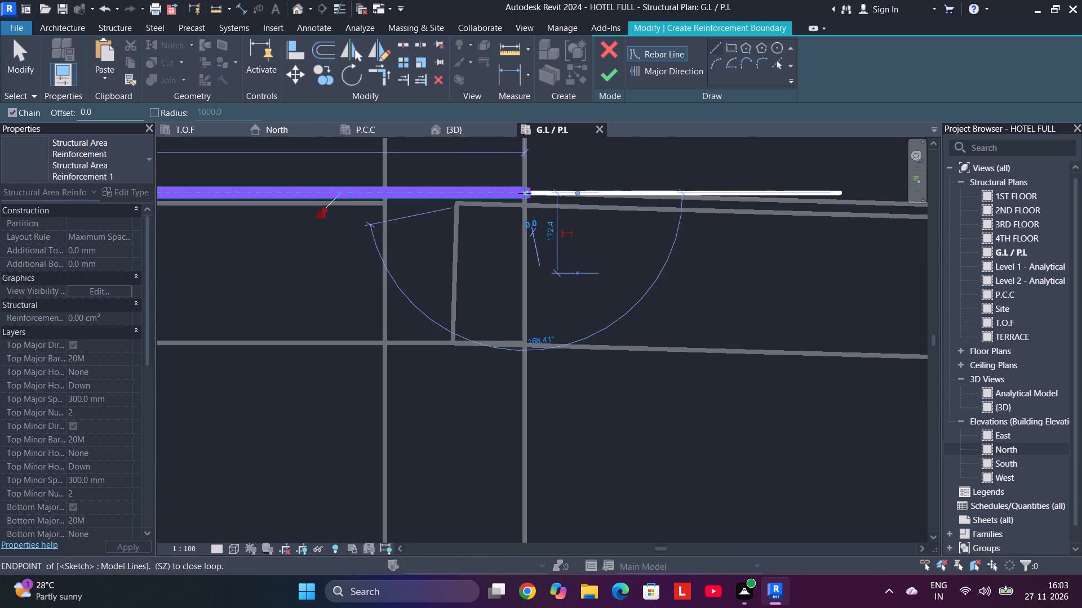
Trace the sloped edge to the northeast corner column, then 300 mm down its outer face and 200 mm back to the beam edge.
scroll(688, 199, "down", 1)
middle_click_drag(688, 200, 419, 192)
scroll(526, 189, "down", 4)
scroll(574, 200, "down", 3)
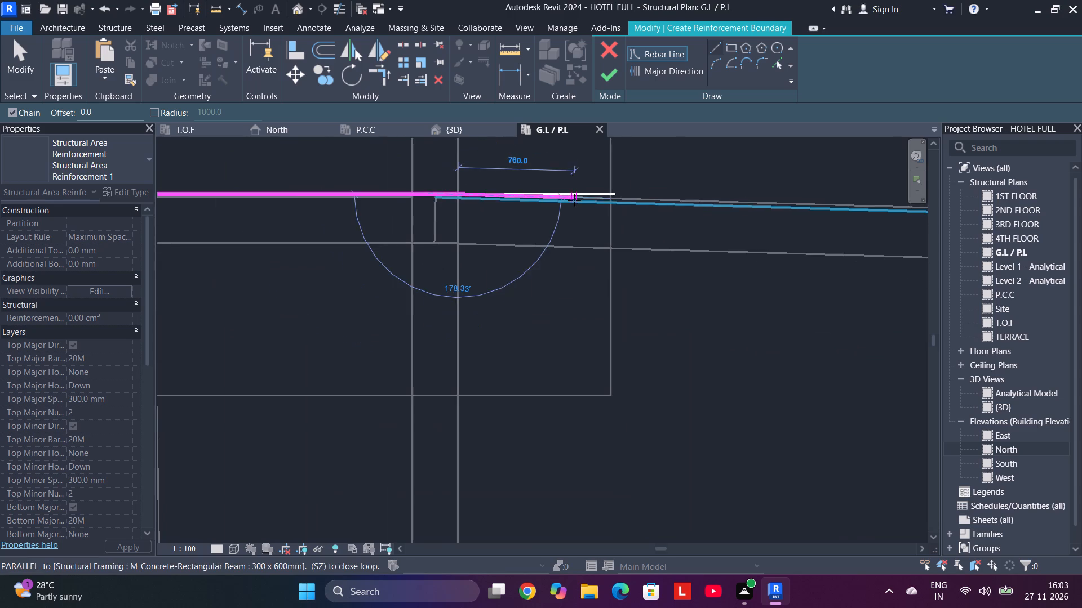
middle_click_drag(518, 208, 199, 222)
middle_click_drag(708, 227, 517, 207)
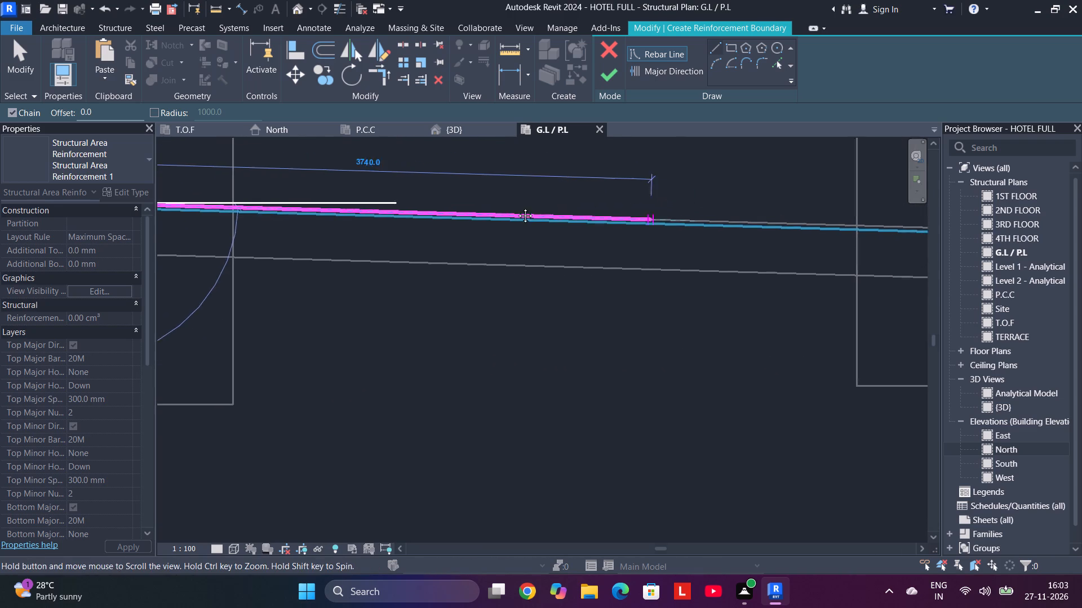
middle_click_drag(517, 207, 219, 206)
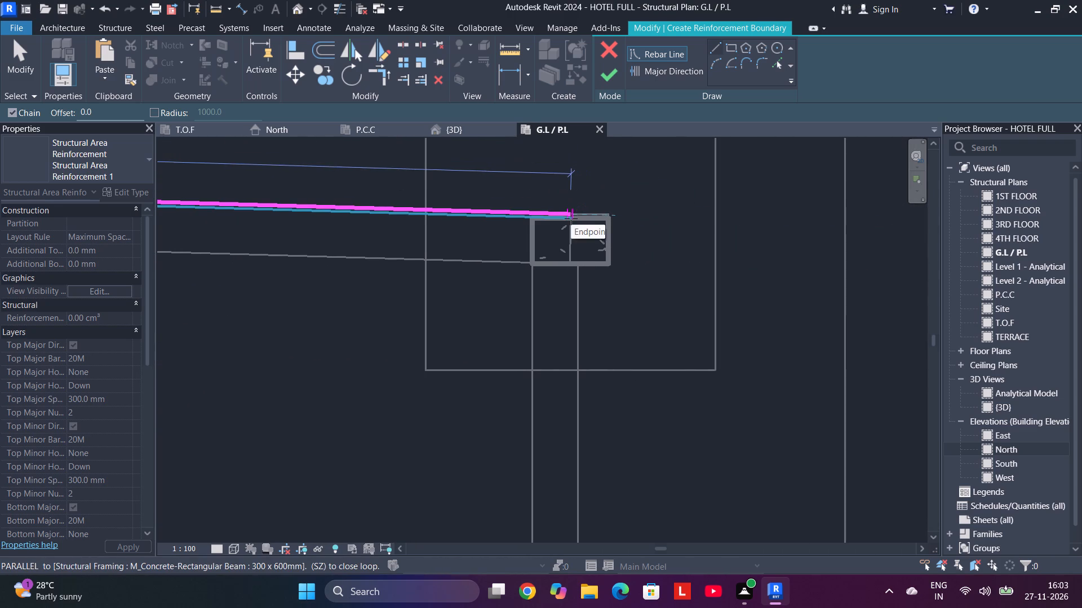
scroll(571, 218, "up", 6)
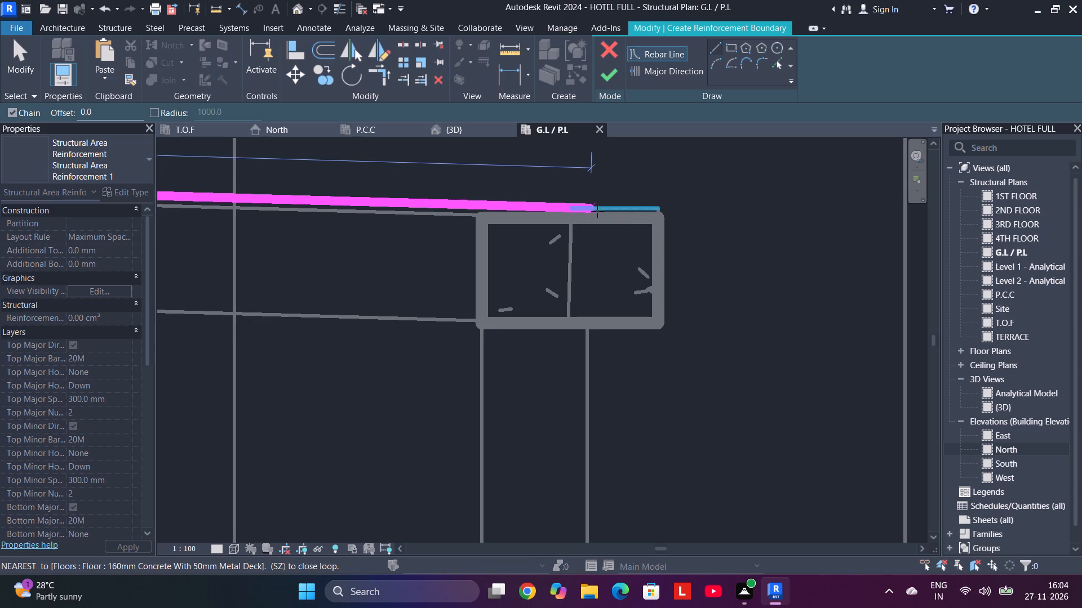
left_click(654, 213)
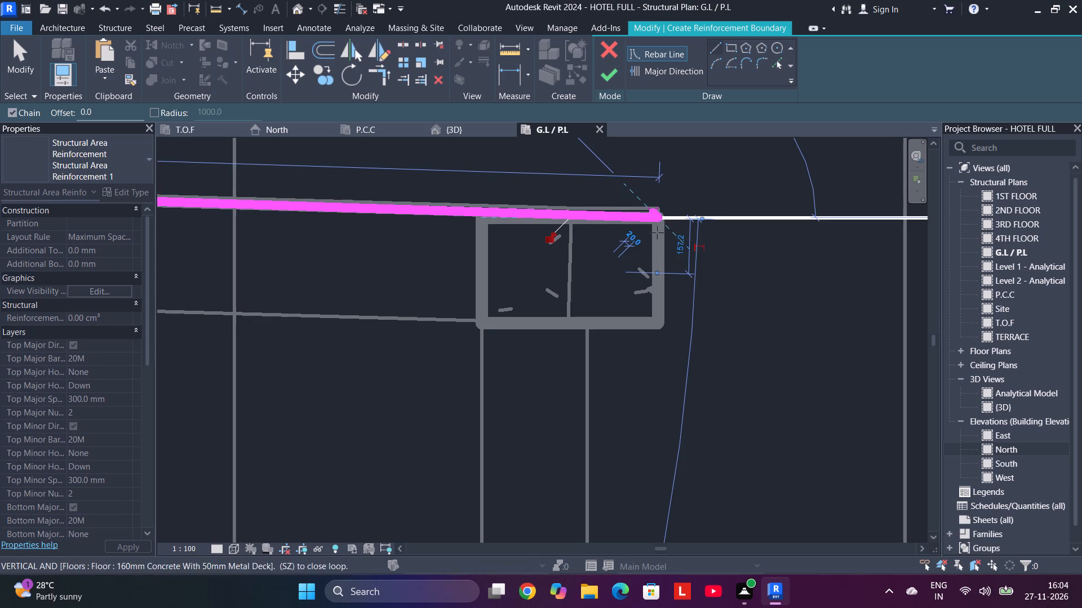
left_click(660, 325)
left_click(587, 329)
Draw the east boundary line straight down the outer beam edge to the south face of the southeast corner column.
scroll(587, 328, "down", 5)
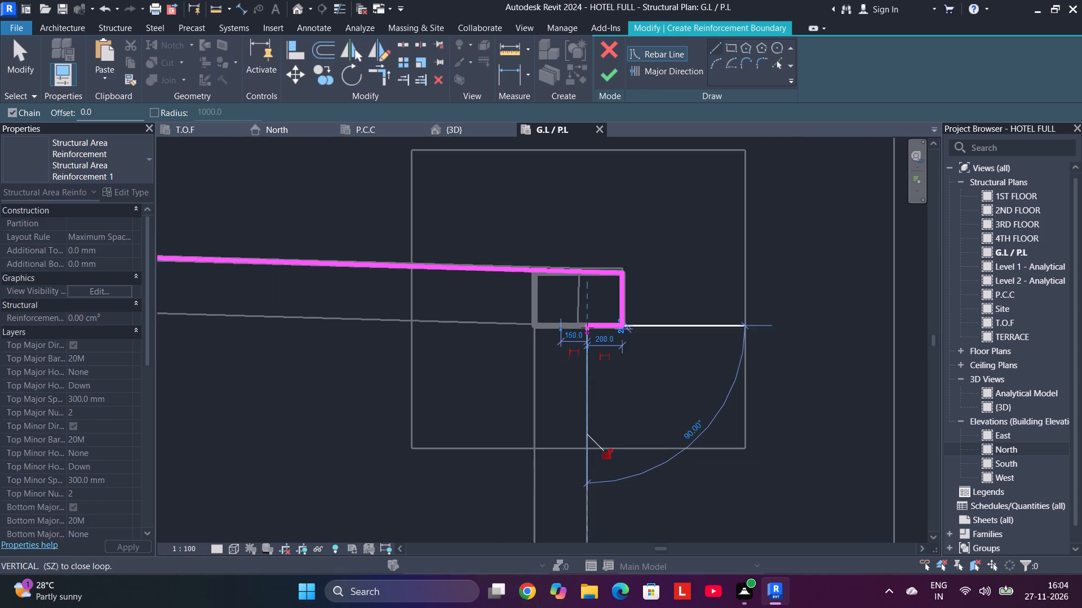
scroll(587, 328, "down", 8)
middle_click_drag(588, 337, 546, 119)
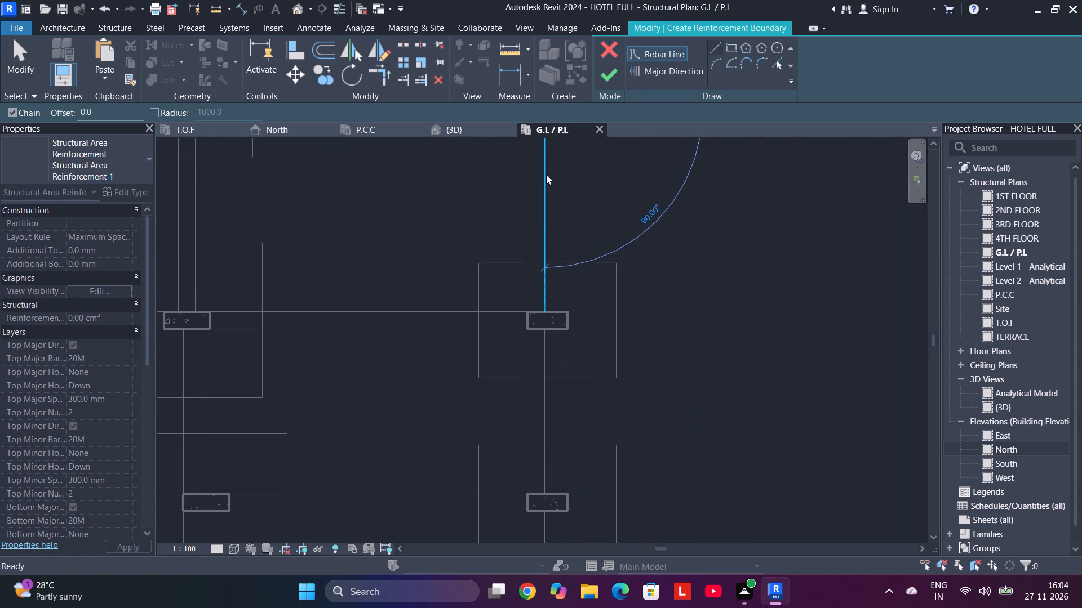
middle_click_drag(551, 517, 531, 202)
middle_click_drag(540, 502, 507, 149)
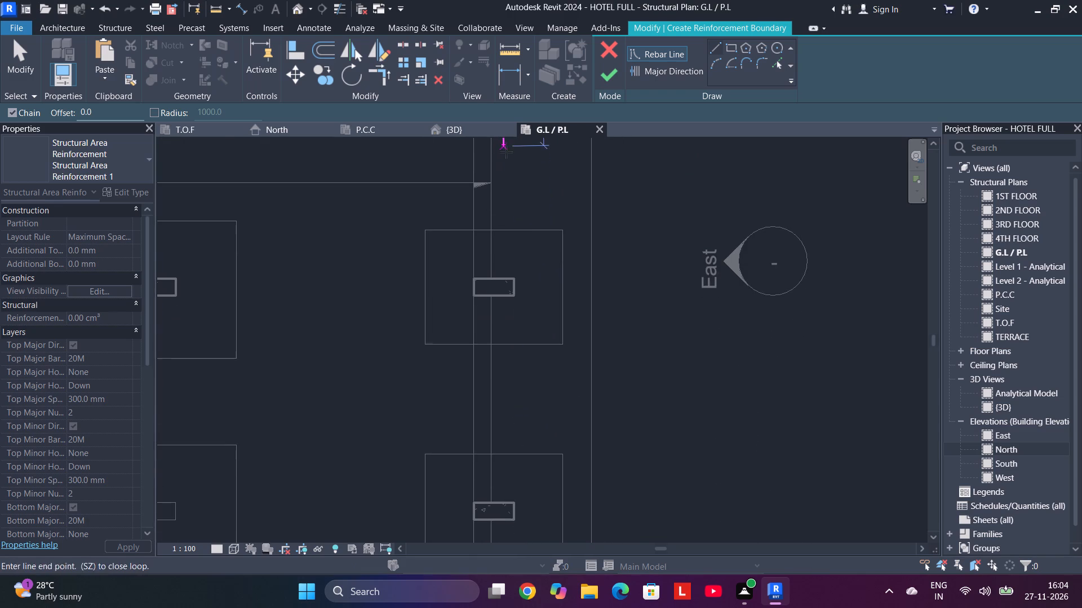
middle_click_drag(507, 454, 505, 193)
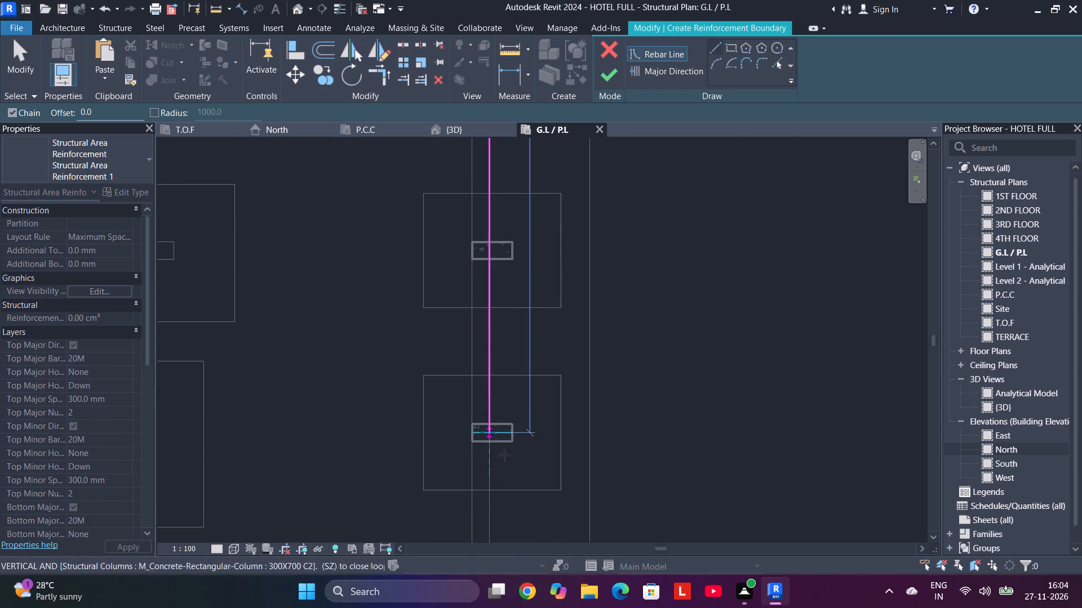
middle_click_drag(503, 474, 498, 184)
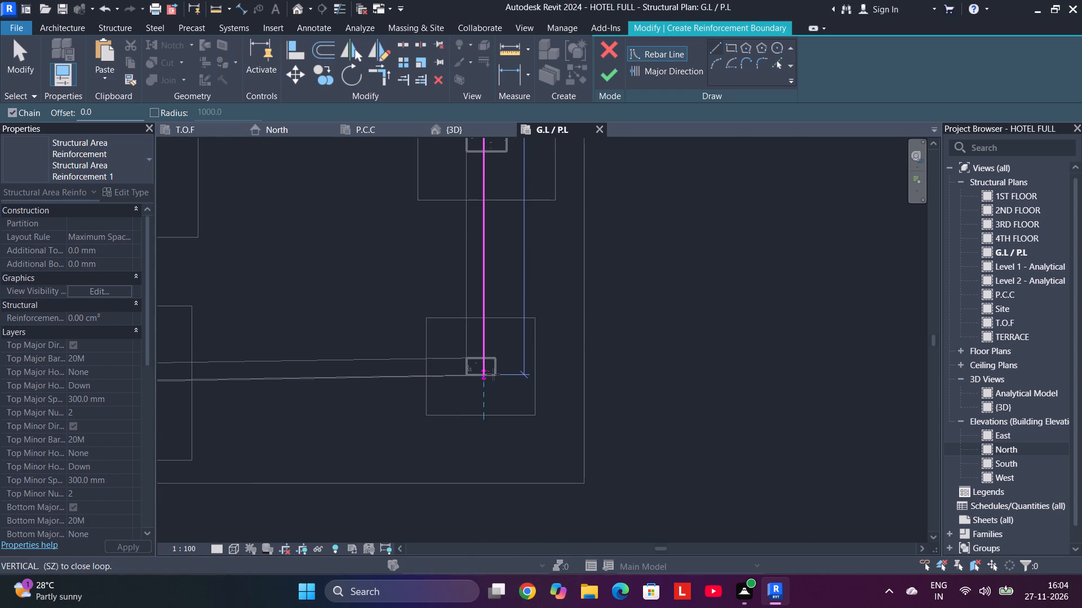
scroll(493, 374, "up", 11)
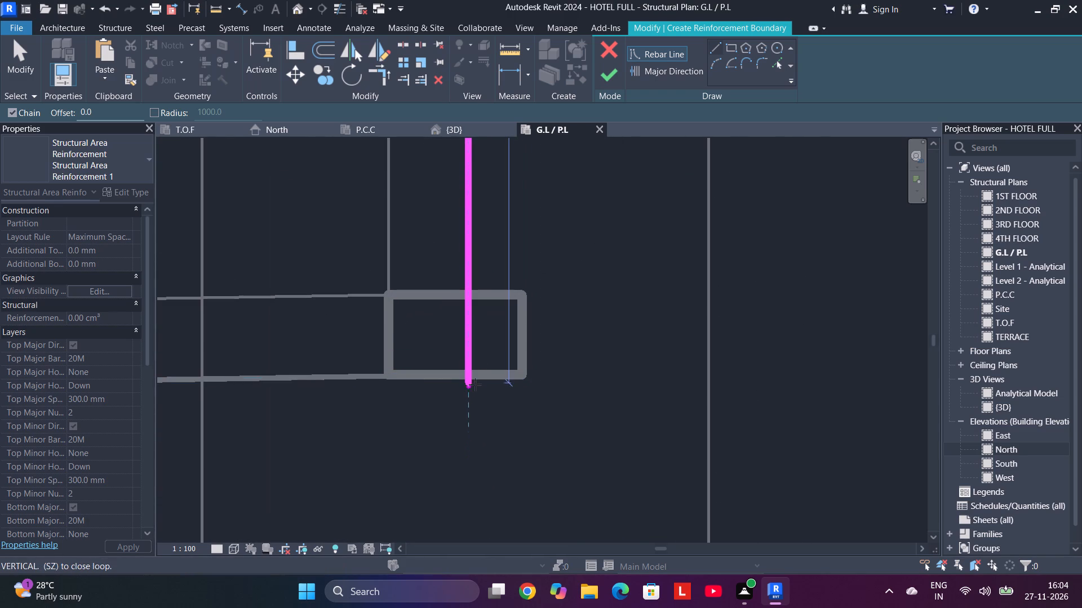
left_click(464, 375)
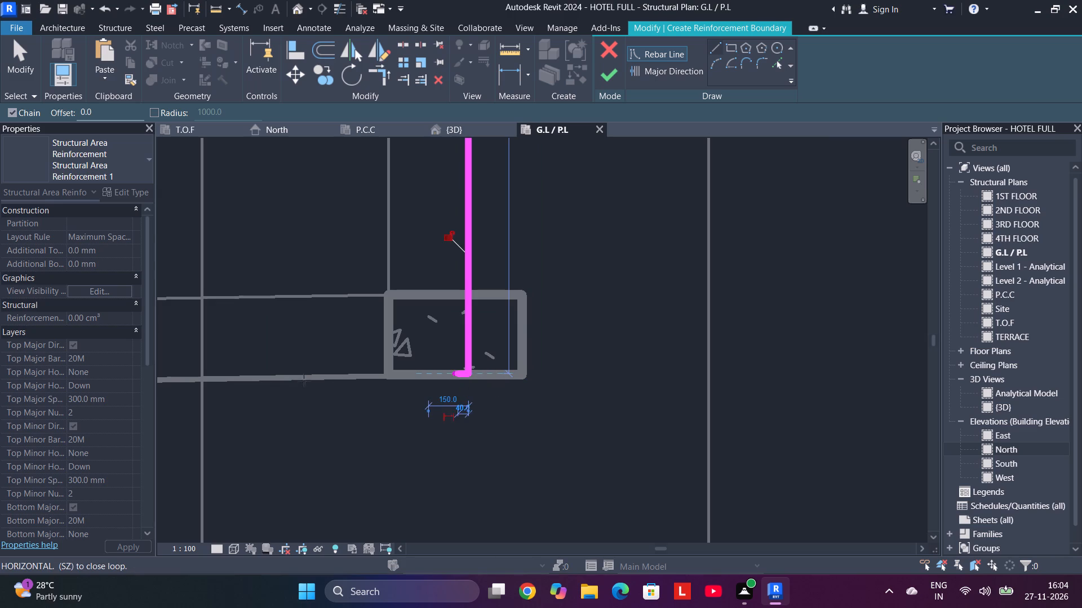
Trace the east wing's south edge to the 300X700 C2 column, then horizontally 2315 mm to the next column's far face.
middle_click_drag(281, 380, 629, 292)
scroll(485, 326, "down", 4)
middle_click_drag(348, 315, 727, 302)
middle_click_drag(261, 325, 750, 272)
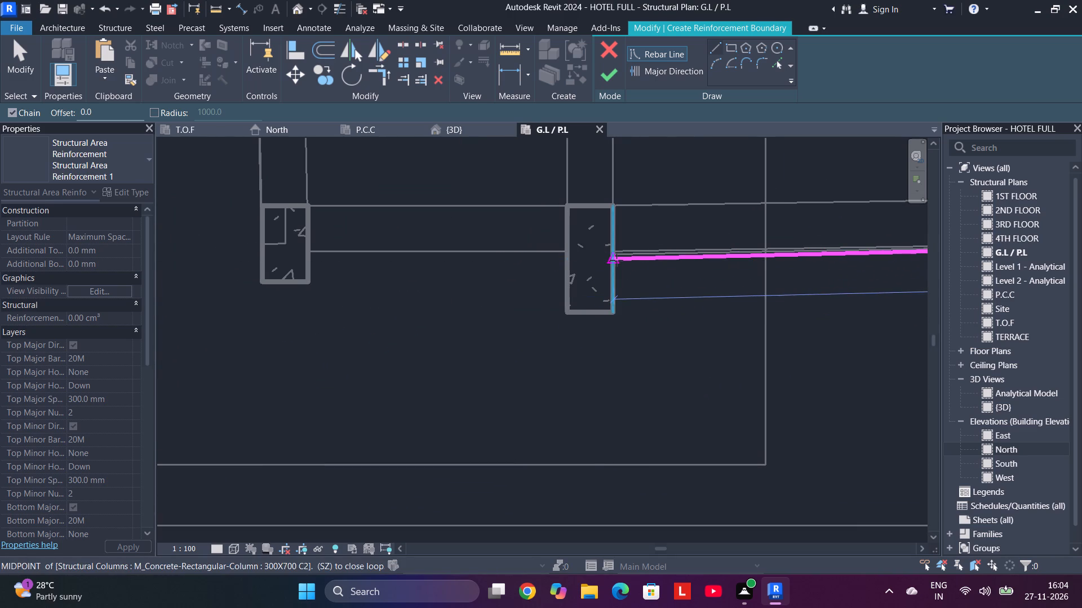
scroll(613, 261, "up", 4)
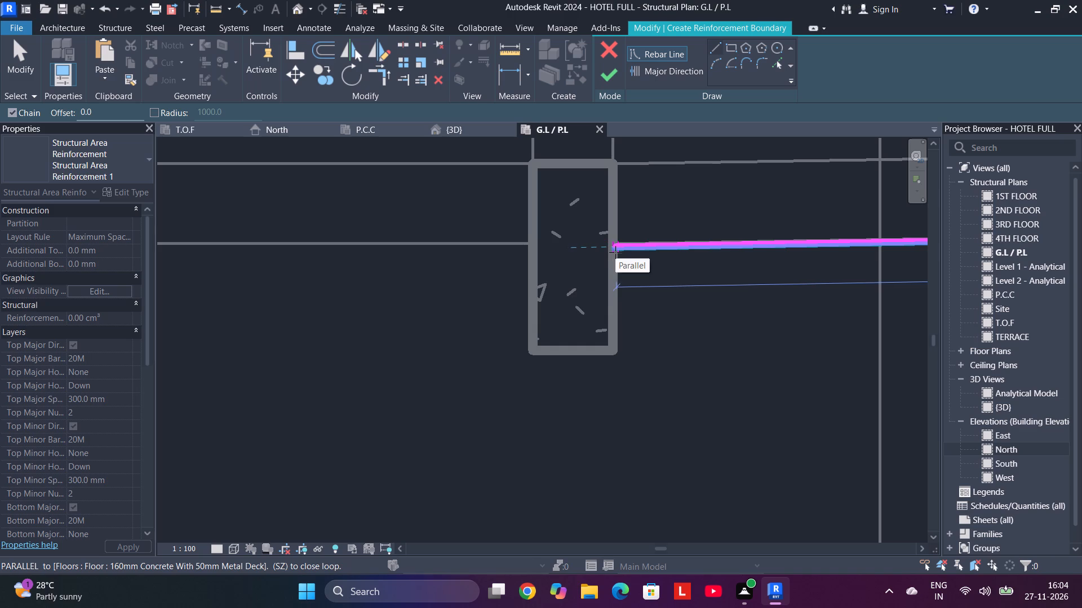
left_click(615, 252)
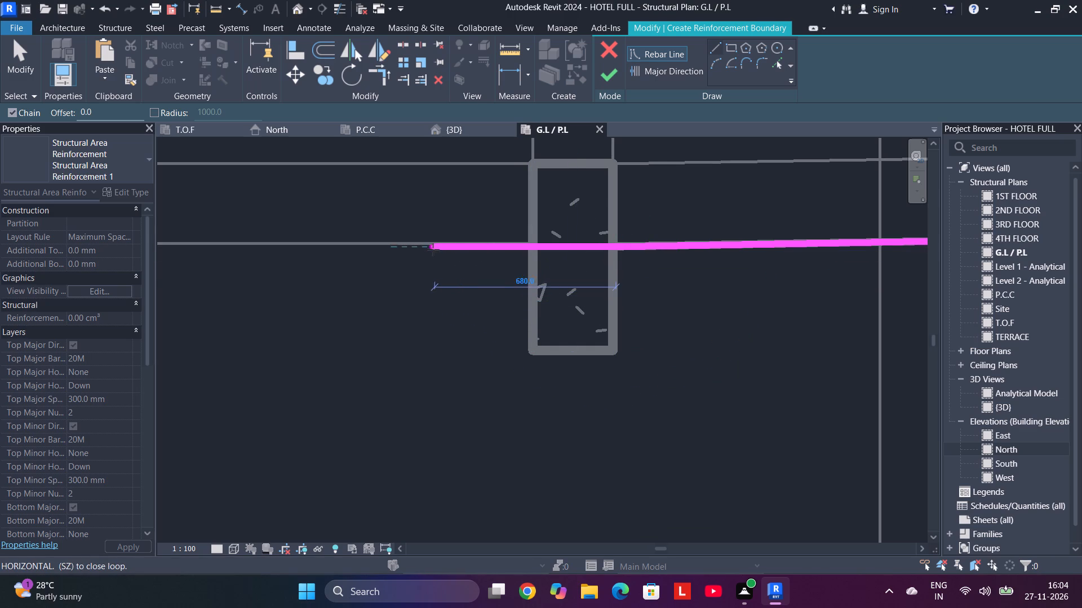
middle_click_drag(418, 246, 738, 254)
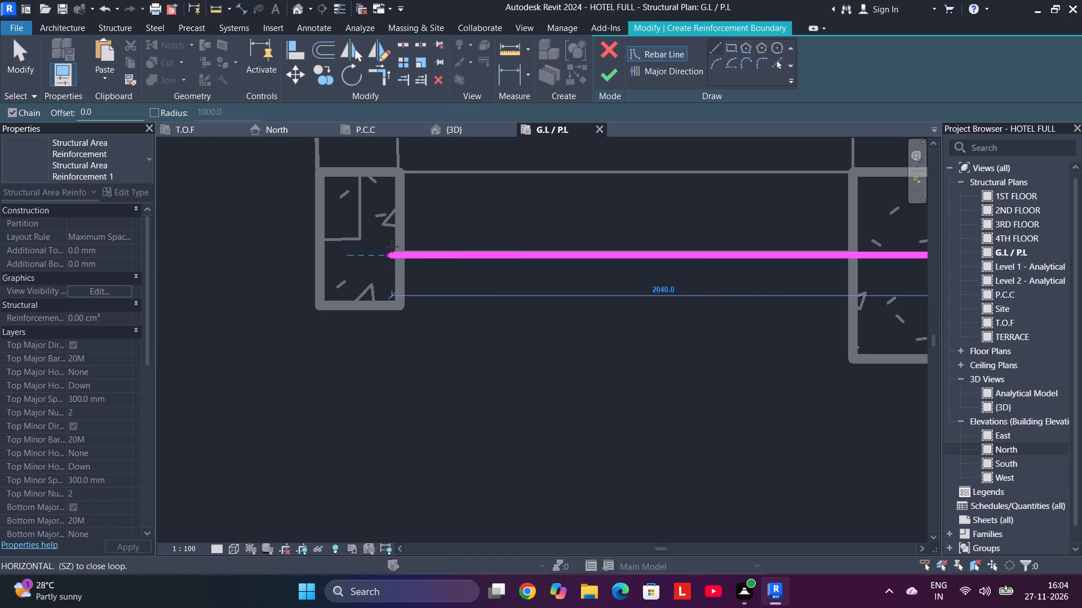
left_click(317, 248)
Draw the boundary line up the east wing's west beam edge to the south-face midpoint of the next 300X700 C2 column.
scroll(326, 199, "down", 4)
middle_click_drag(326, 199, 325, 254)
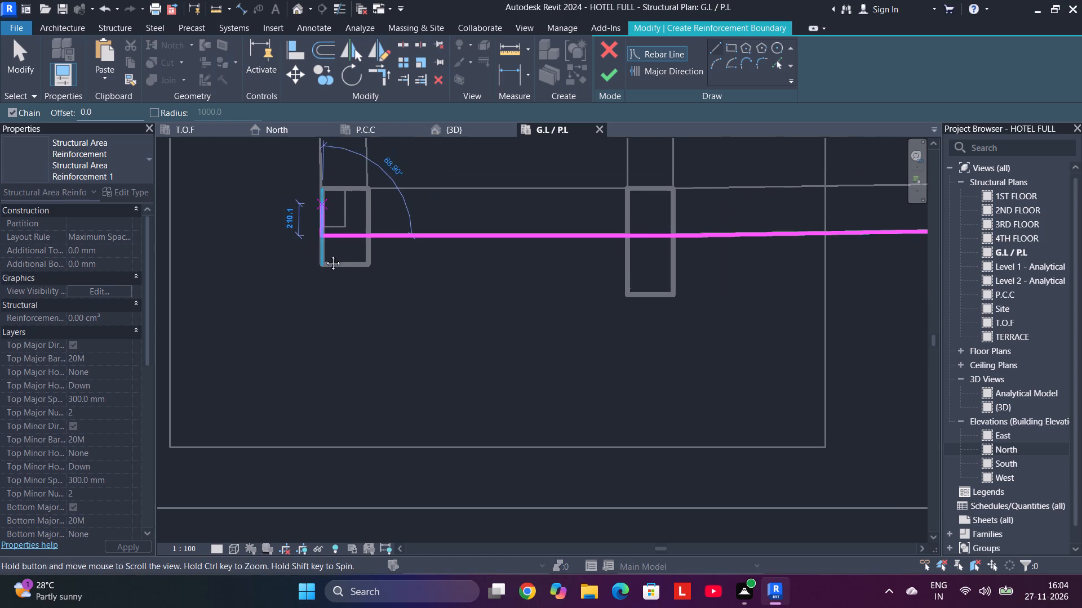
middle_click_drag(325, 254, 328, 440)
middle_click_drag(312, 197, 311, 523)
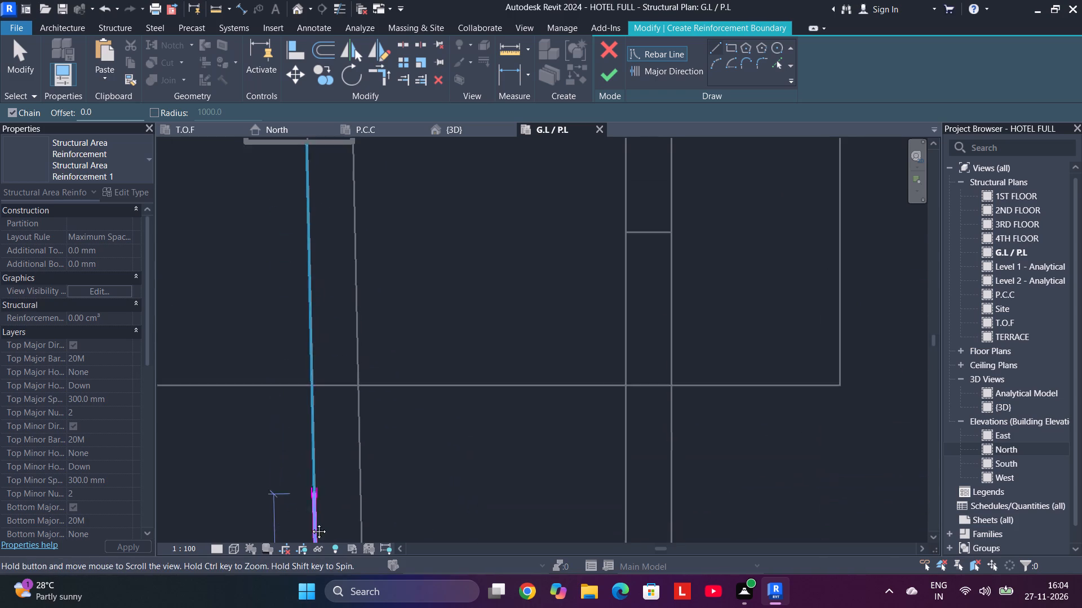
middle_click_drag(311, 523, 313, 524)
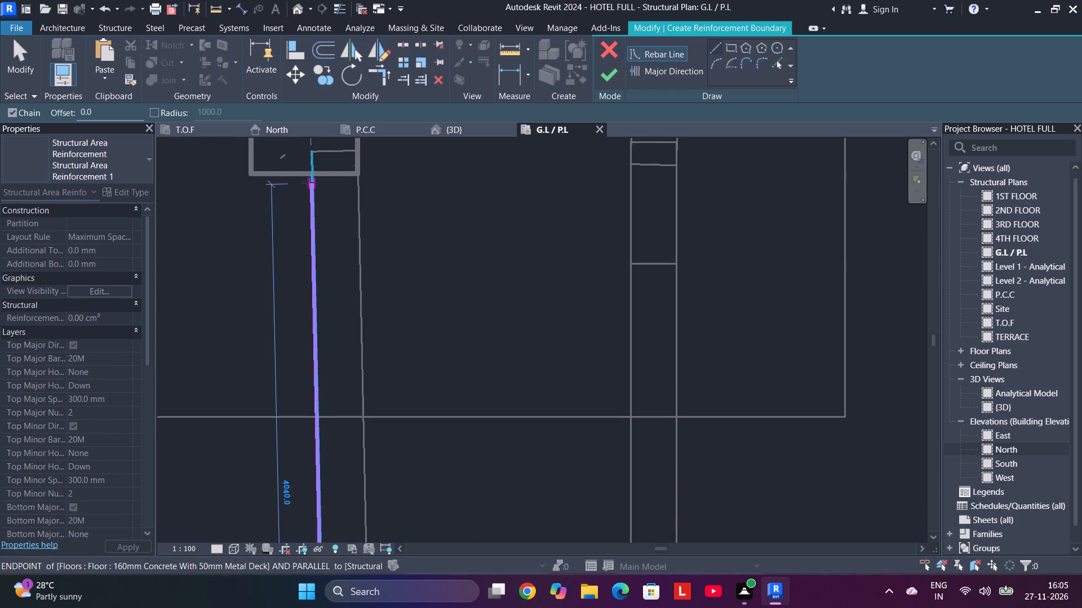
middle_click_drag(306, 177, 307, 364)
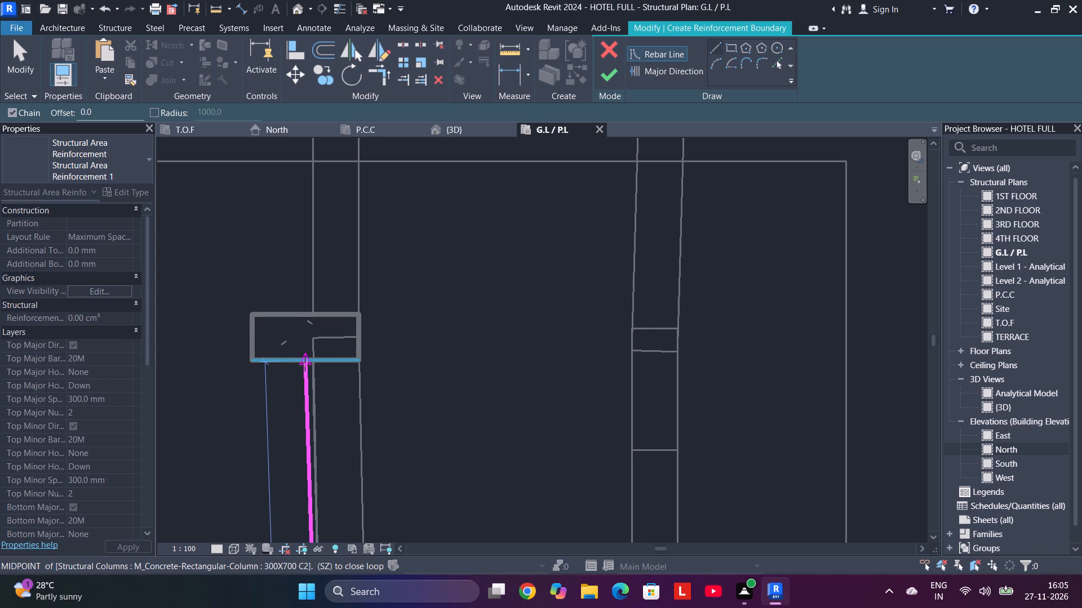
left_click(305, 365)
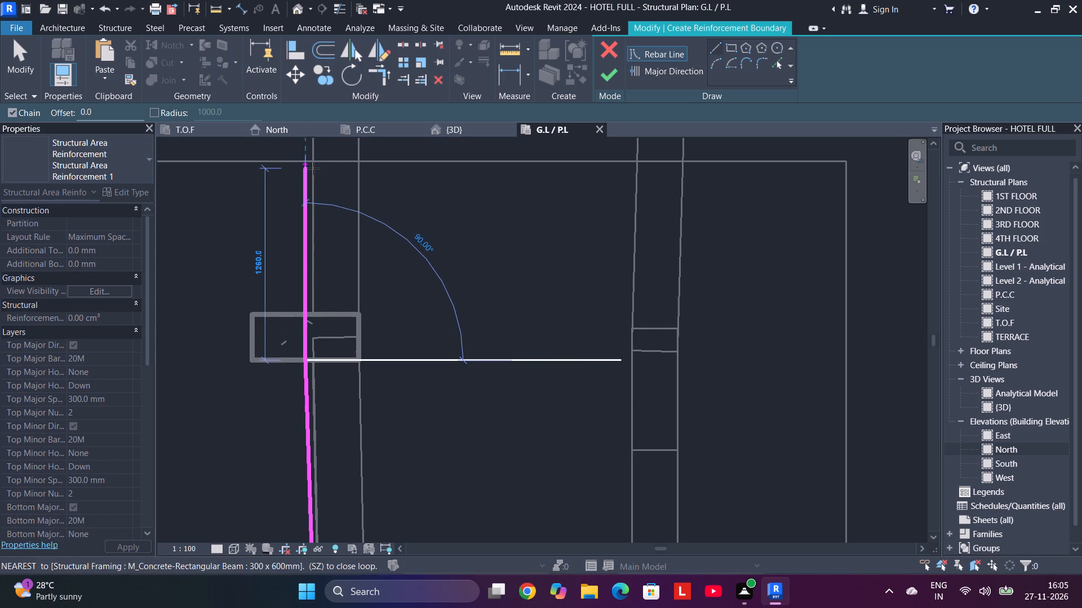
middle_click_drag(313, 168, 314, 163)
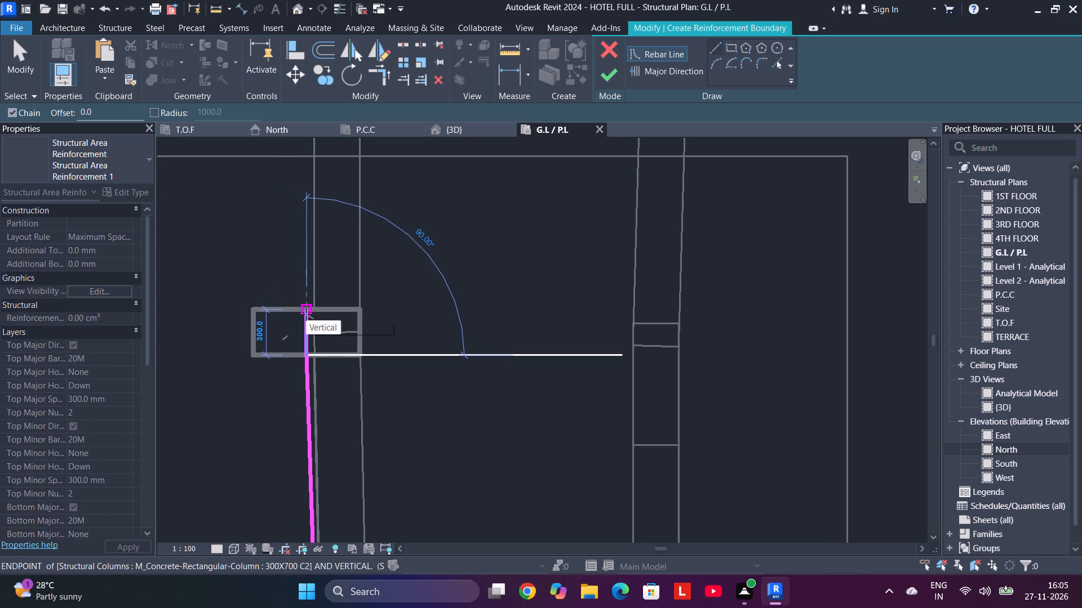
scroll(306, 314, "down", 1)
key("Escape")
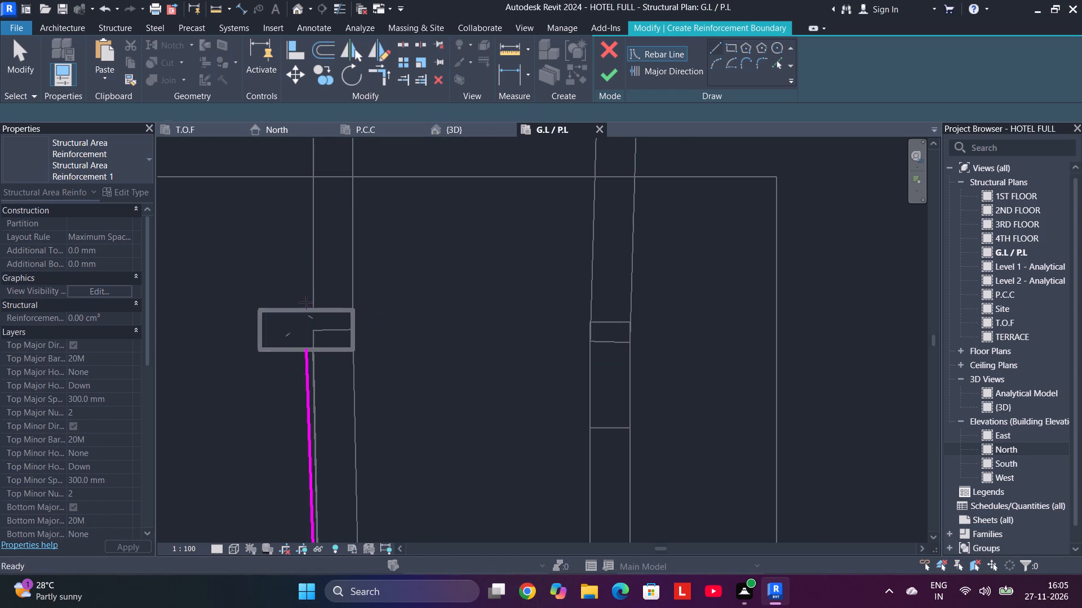
Undo all the traced reinforcement boundary lines around the floor slab, back to an empty sketch.
scroll(306, 302, "down", 14)
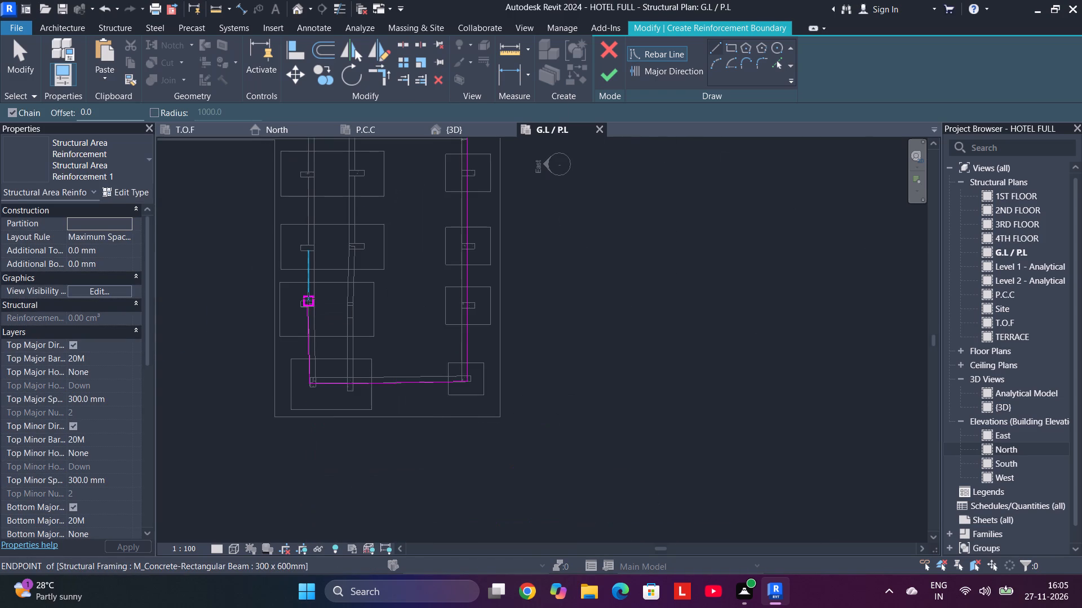
key("ctrl+z")
scroll(378, 310, "down", 10)
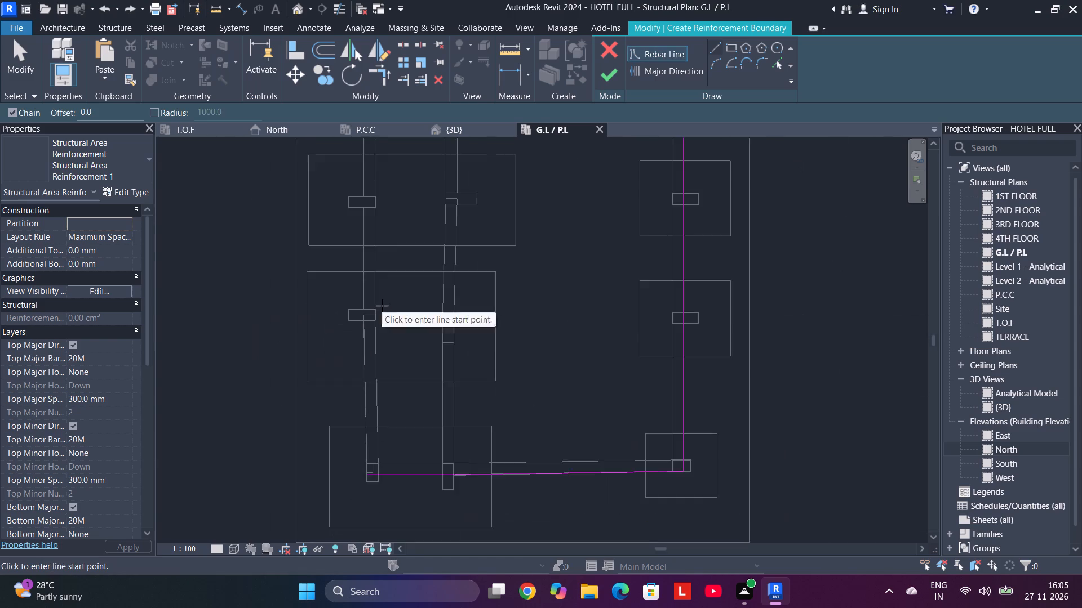
scroll(383, 305, "down", 4)
key("ctrl+z")
key("ctrl+z")
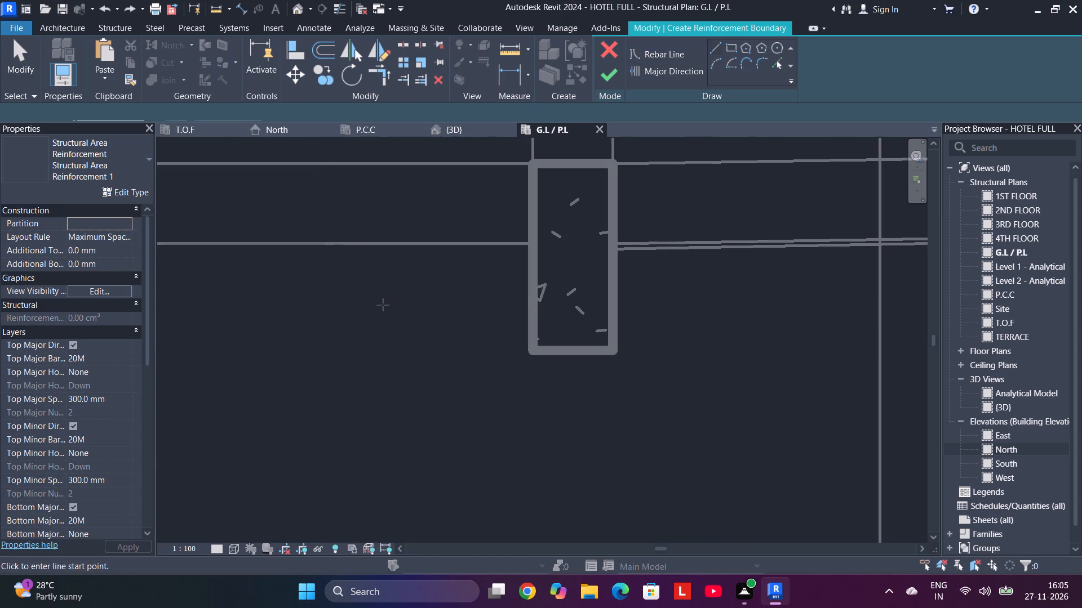
key("ctrl+z")
key("ctrl+z")
key("ctrl+z")
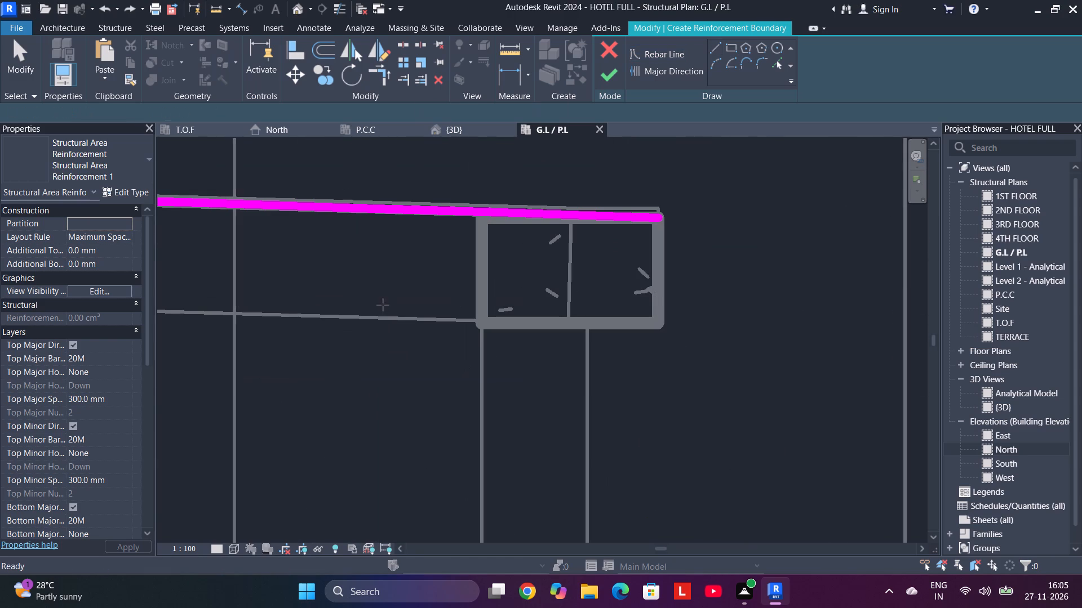
key("ctrl+z")
key("ctrl+z")
key("ctrl+z")
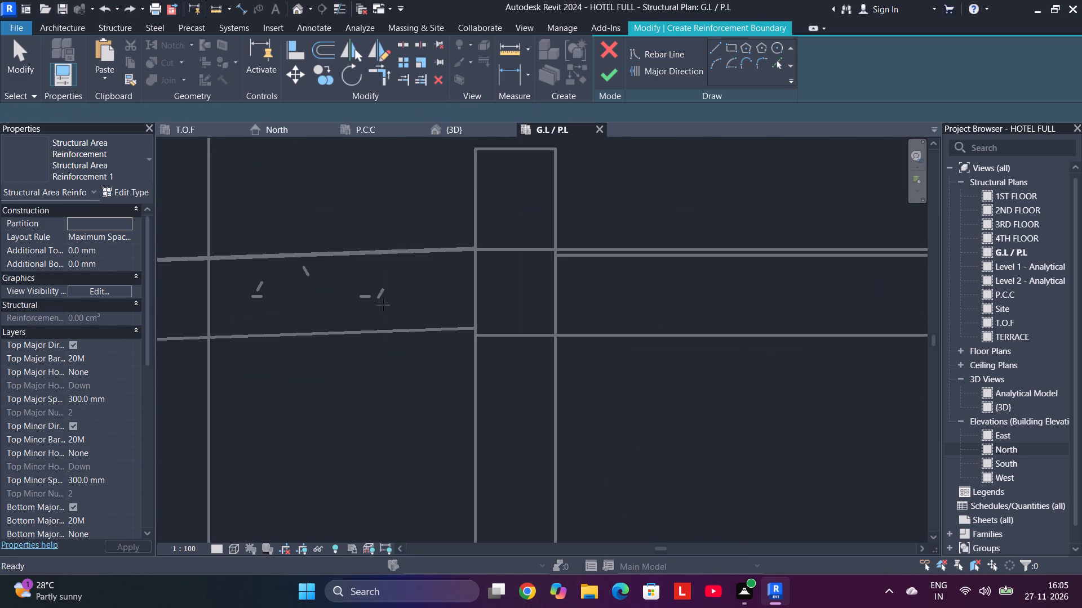
key("ctrl+z")
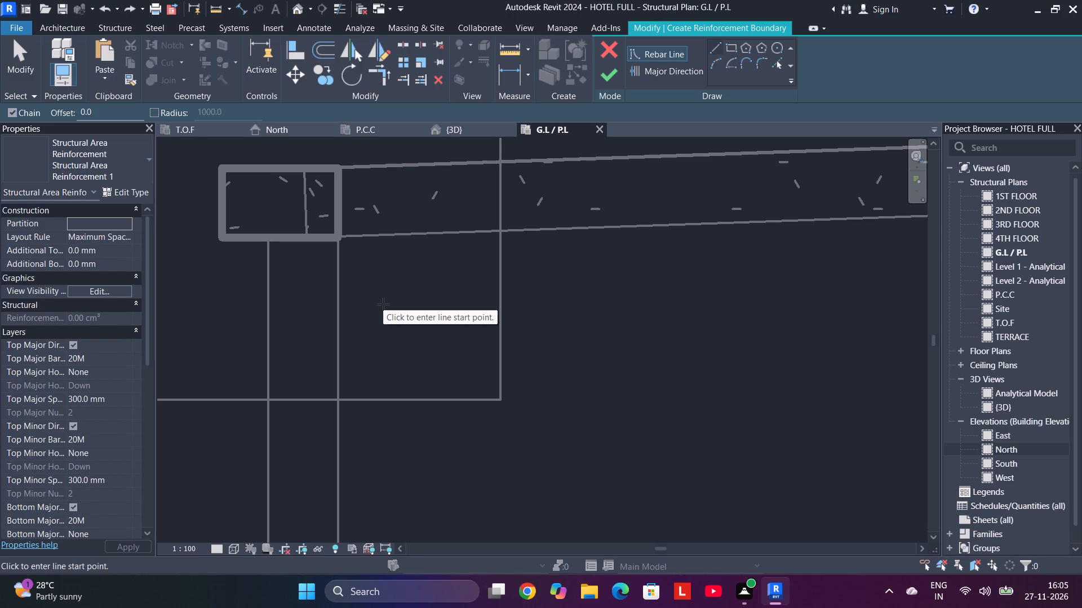
scroll(383, 304, "down", 15)
scroll(386, 299, "down", 6)
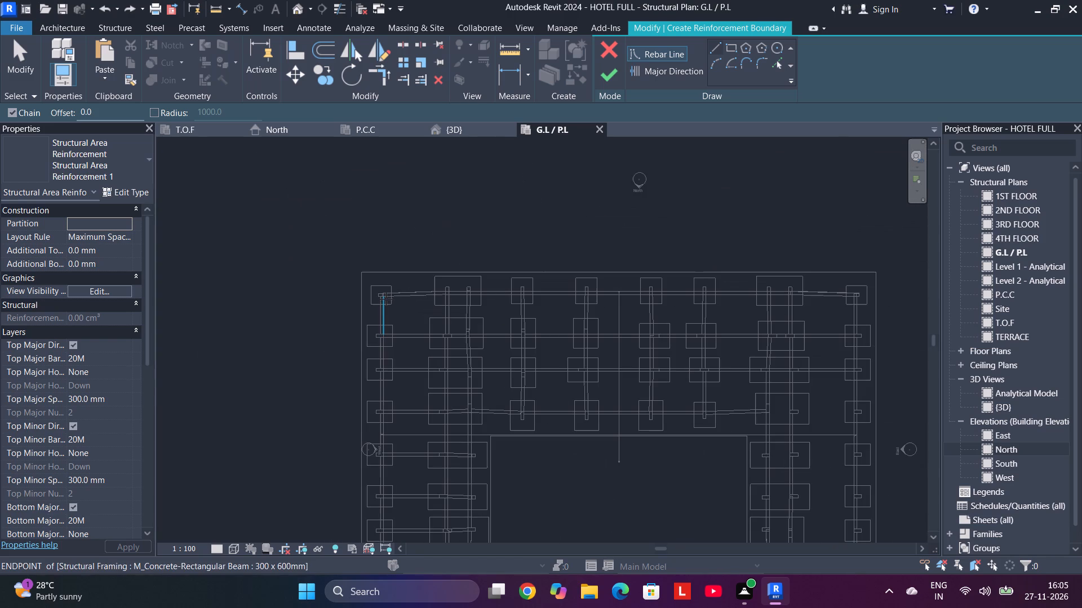
Set the drawing offset for the reinforcement boundary lines to 50 mm.
left_click_drag(132, 111, 0, 123)
key("5")
key("0")
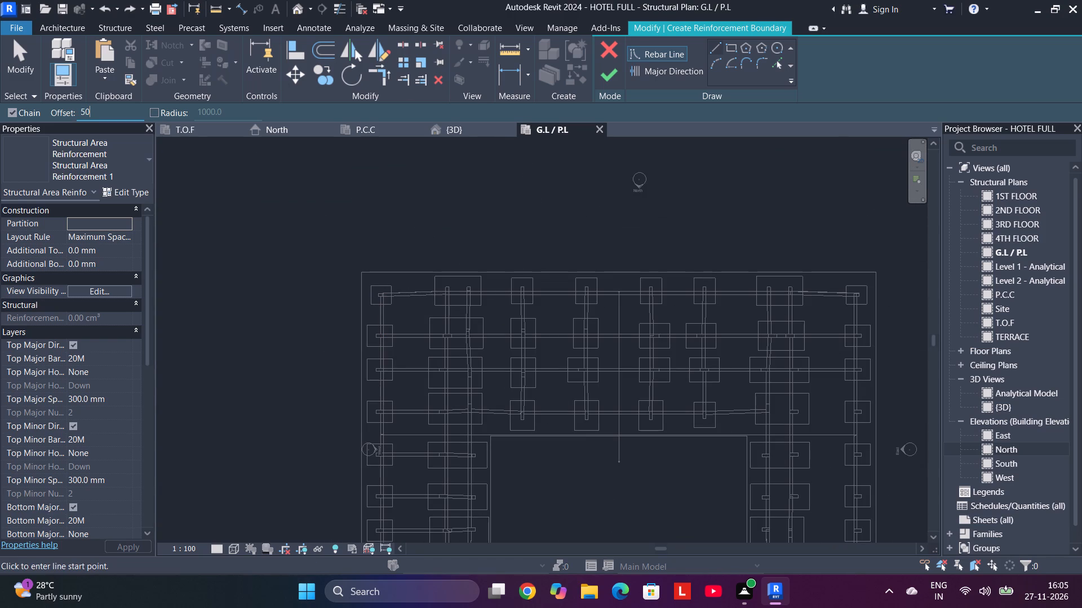
key("Return")
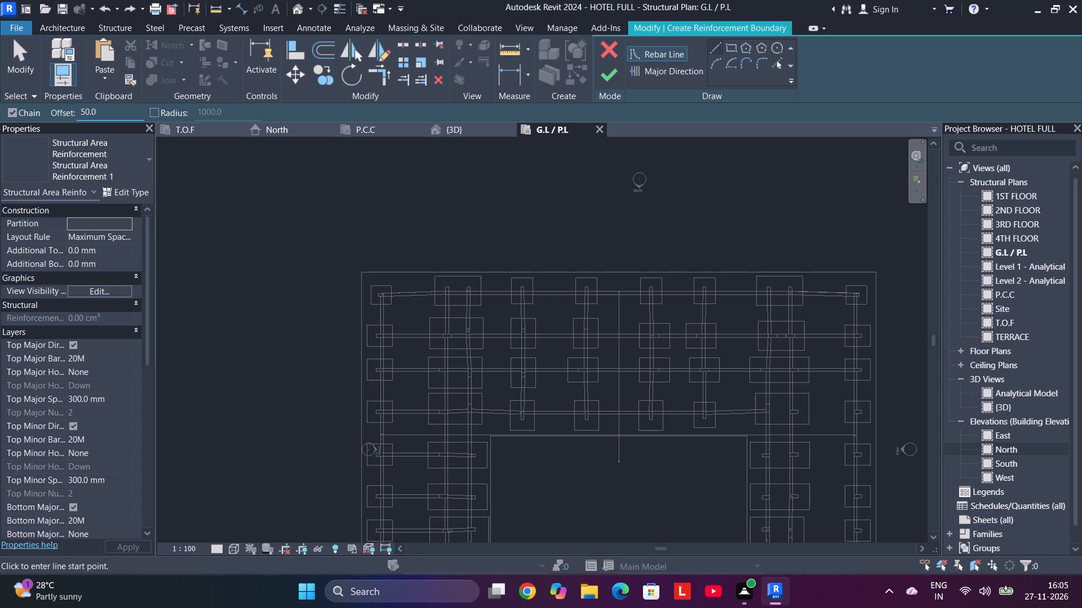
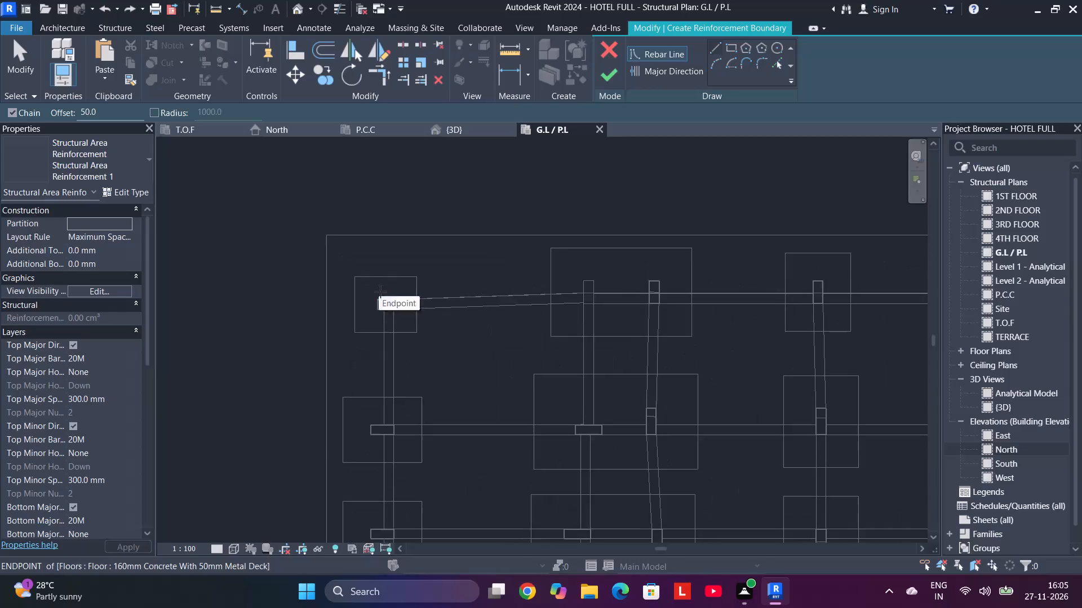
Start the rebar boundary at the northwest corner column, flip the 50 mm offset inward, and draw along the sloping beam to the next column line.
scroll(397, 319, "up", 3)
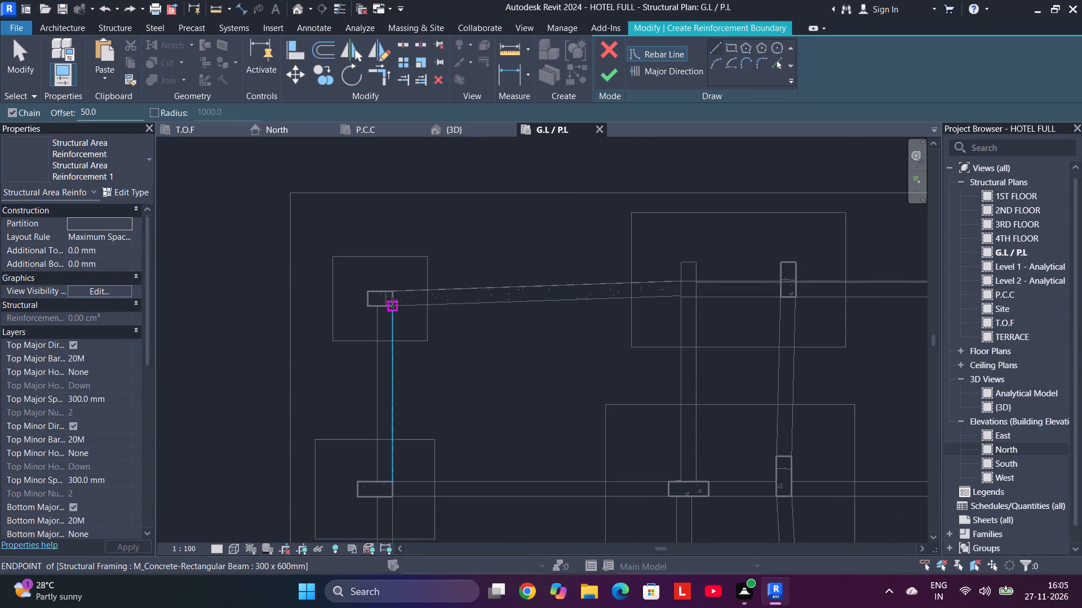
scroll(391, 302, "up", 3)
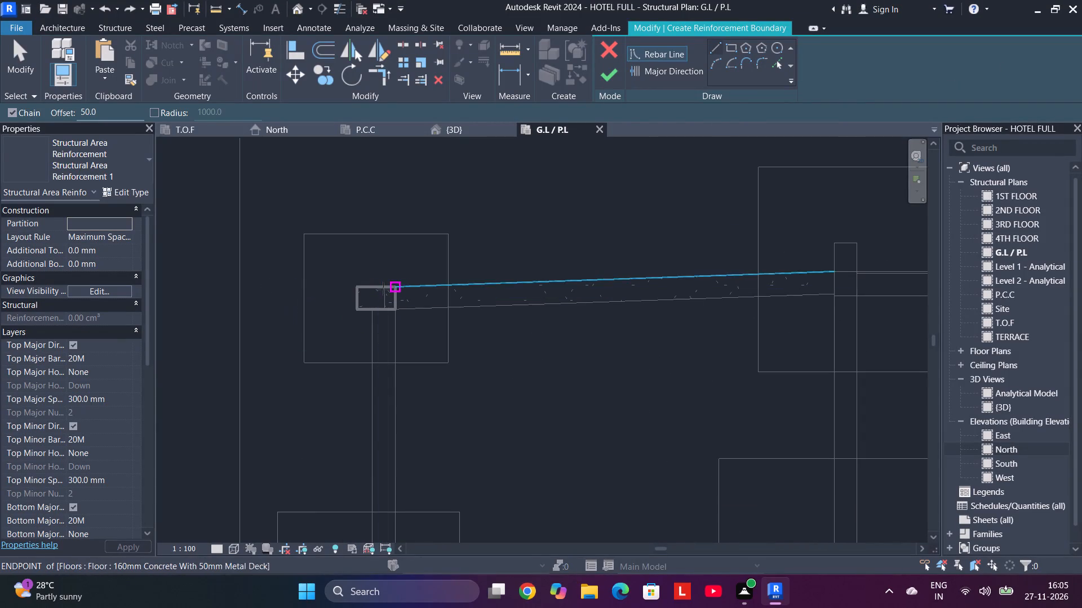
scroll(376, 288, "up", 1)
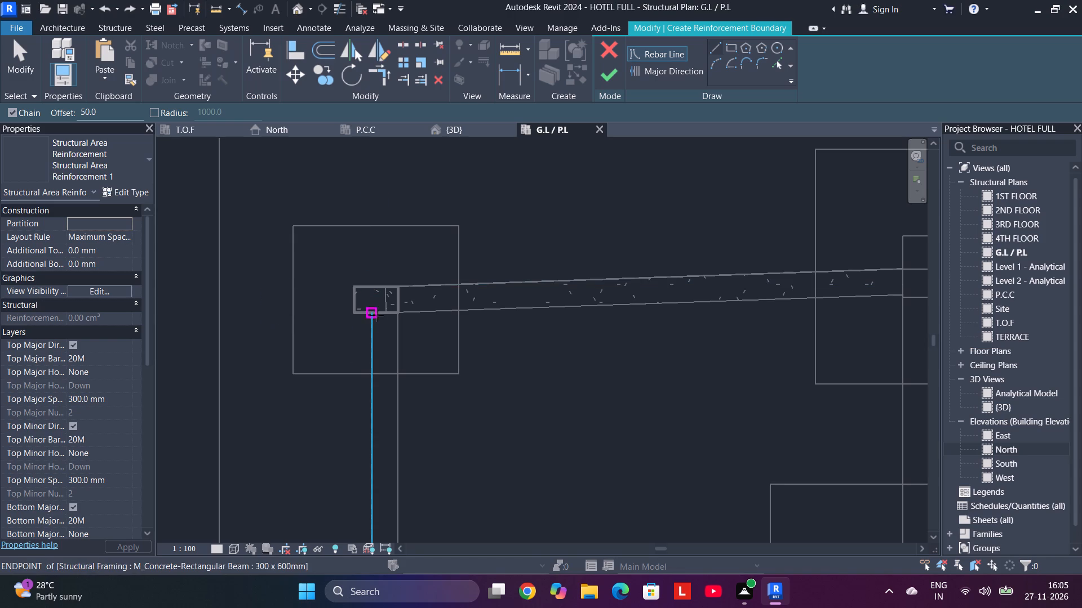
left_click(356, 290)
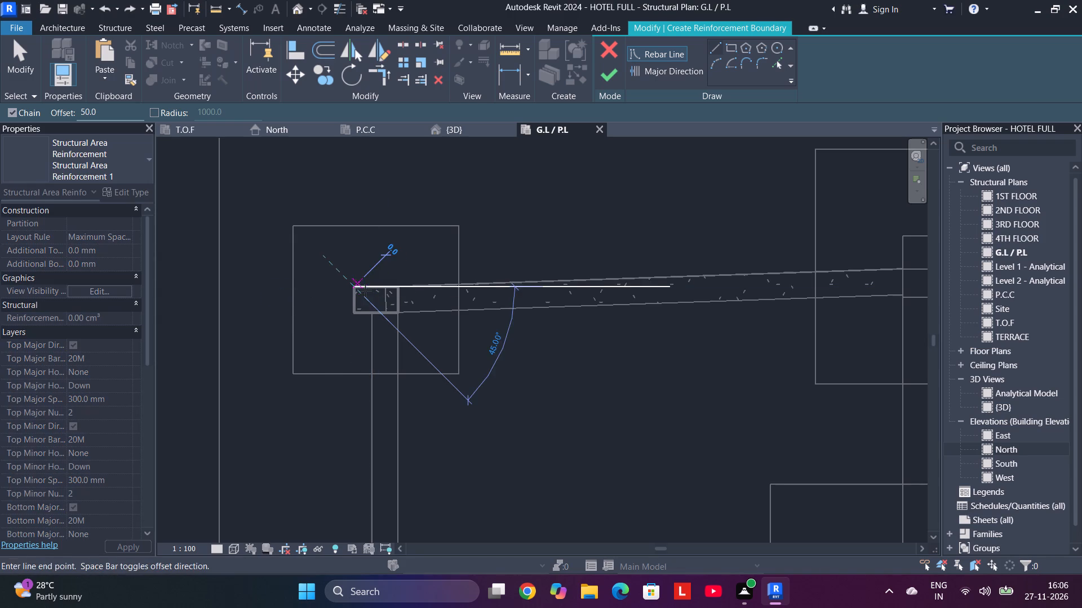
key("space")
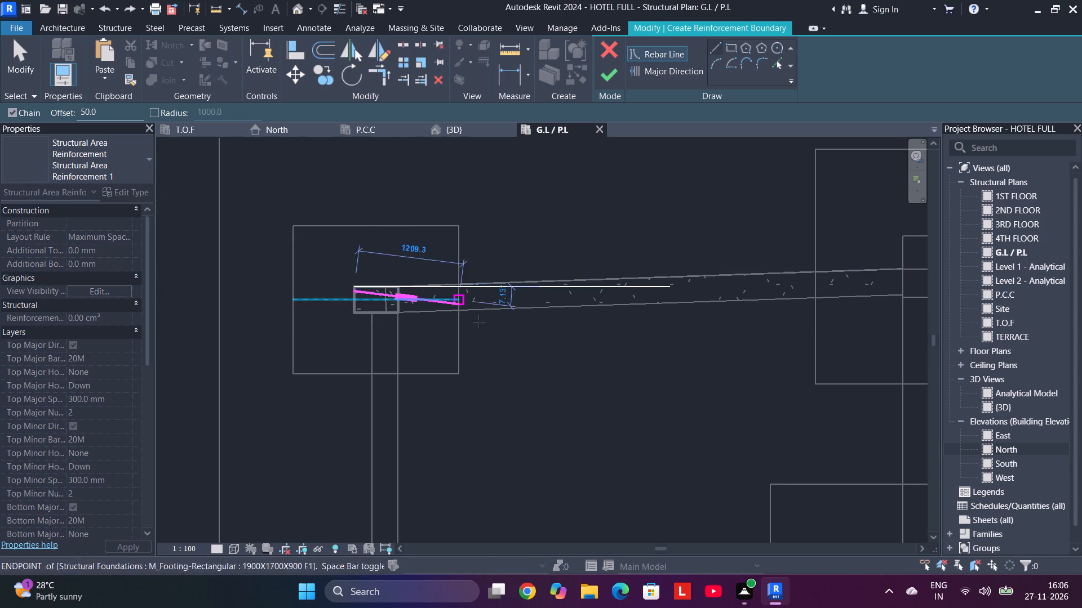
middle_click_drag(826, 265, 562, 275)
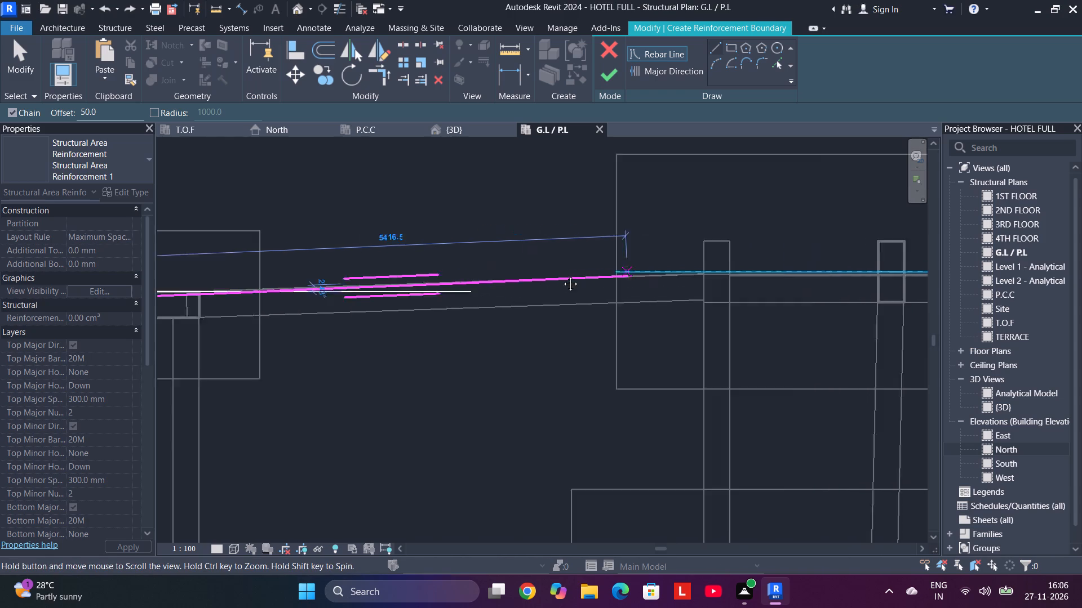
middle_click_drag(562, 275, 468, 281)
scroll(542, 289, "up", 8)
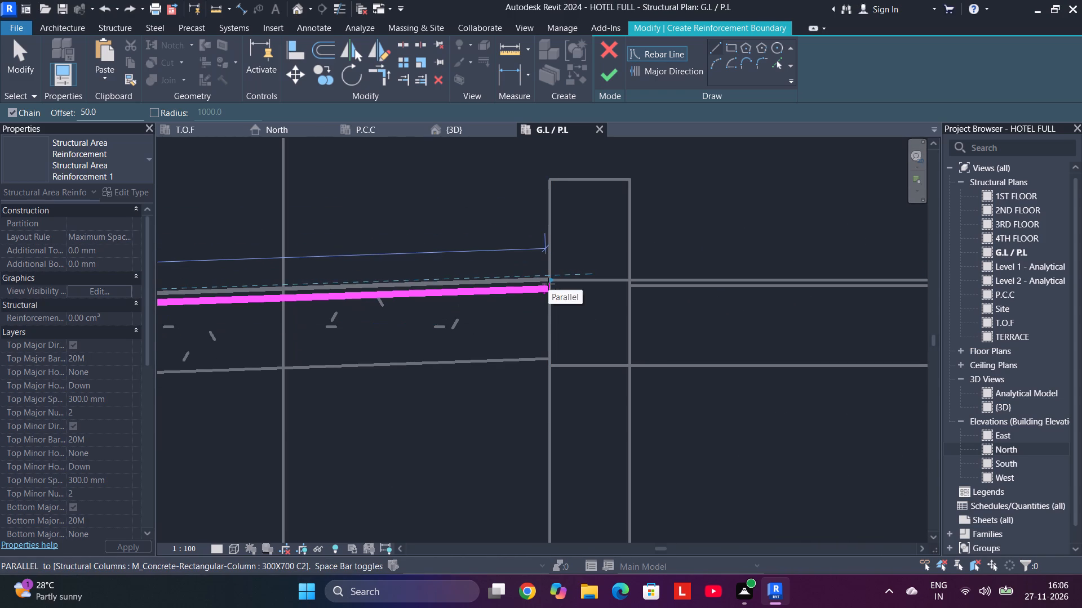
left_click(548, 284)
Continue the rebar boundary horizontally along the north beam edge to the column where the eastern sloping beam begins.
middle_click_drag(731, 304, 256, 307)
scroll(673, 296, "down", 4)
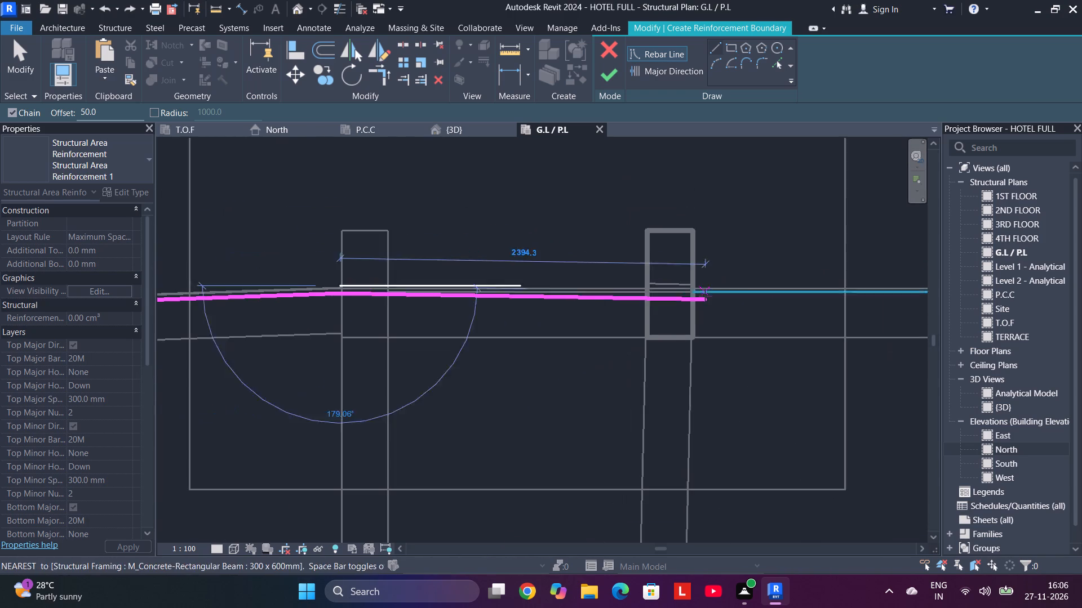
scroll(706, 294, "down", 1)
middle_click_drag(706, 294, 286, 295)
scroll(870, 301, "down", 1)
middle_click_drag(870, 301, 212, 265)
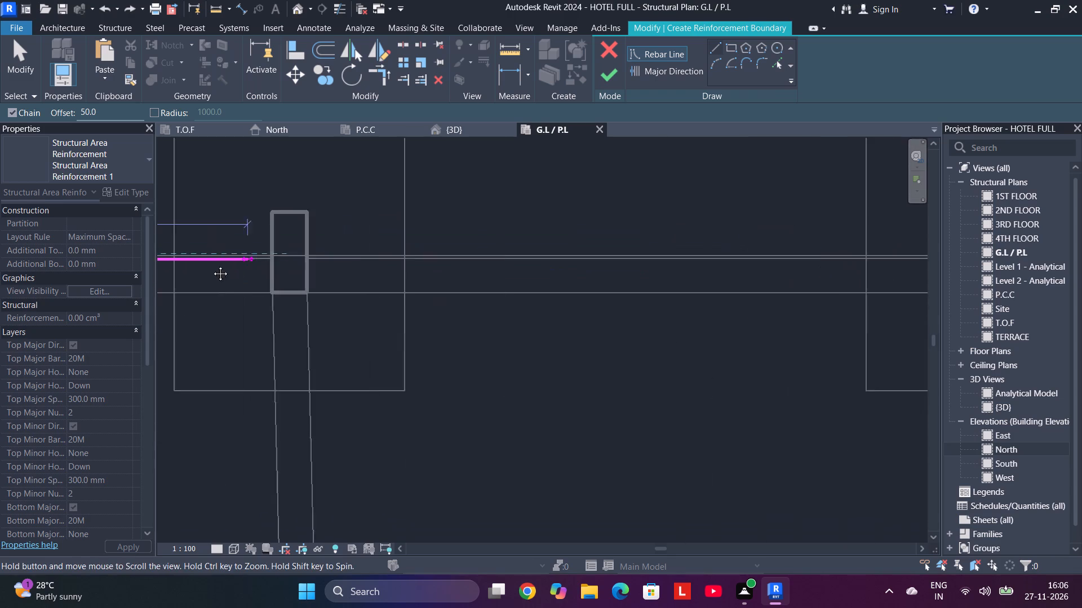
middle_click_drag(212, 265, 210, 265)
middle_click_drag(769, 287, 257, 247)
middle_click_drag(646, 218, 317, 213)
middle_click_drag(754, 235, 201, 240)
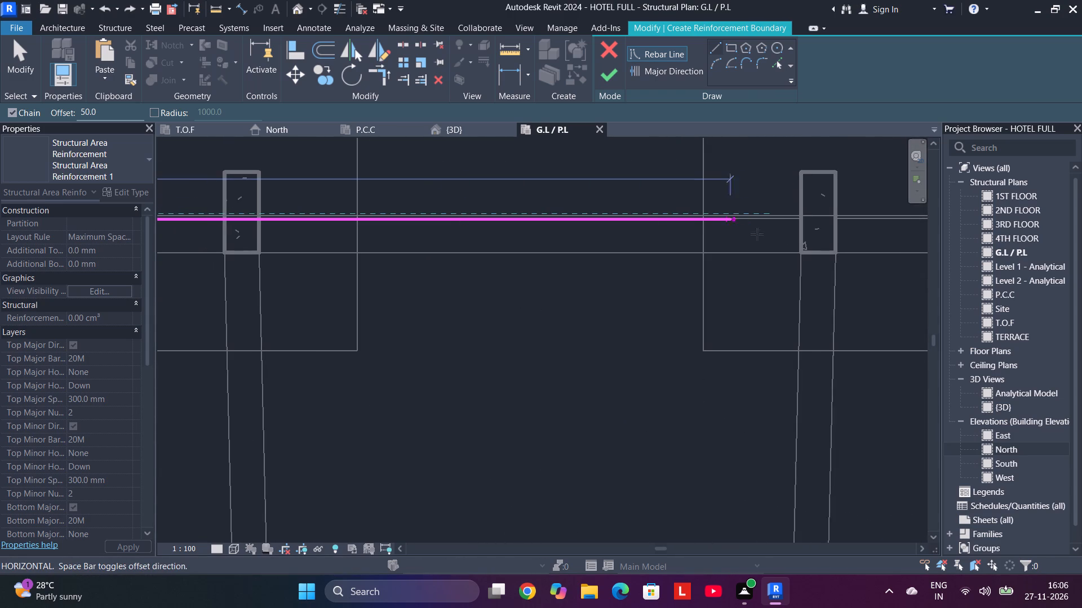
middle_click_drag(833, 212, 348, 211)
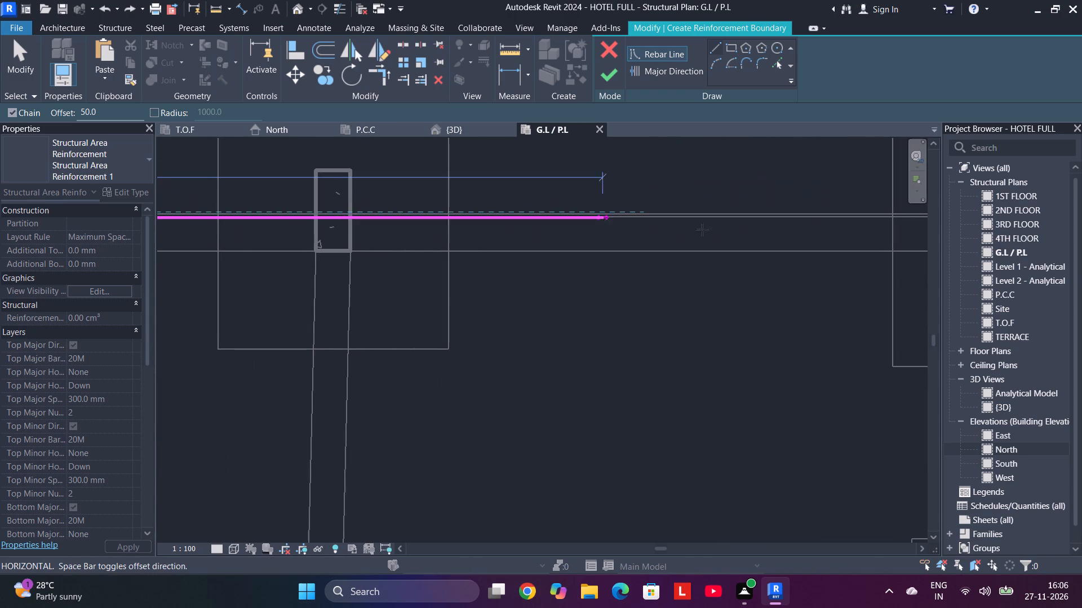
middle_click_drag(729, 231, 233, 233)
middle_click_drag(759, 204, 344, 199)
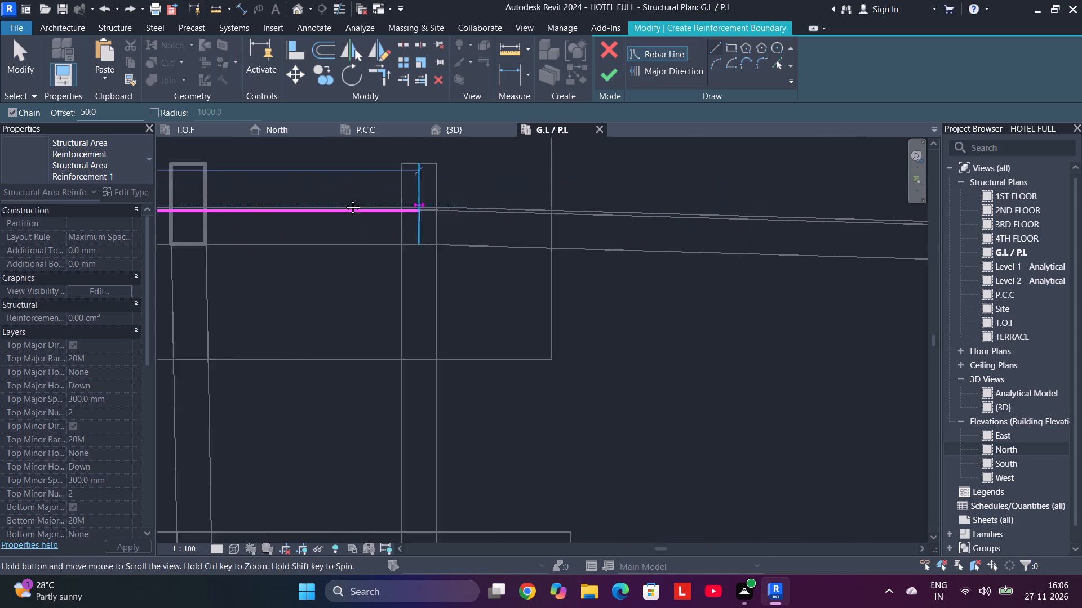
middle_click_drag(344, 199, 344, 199)
scroll(361, 203, "up", 3)
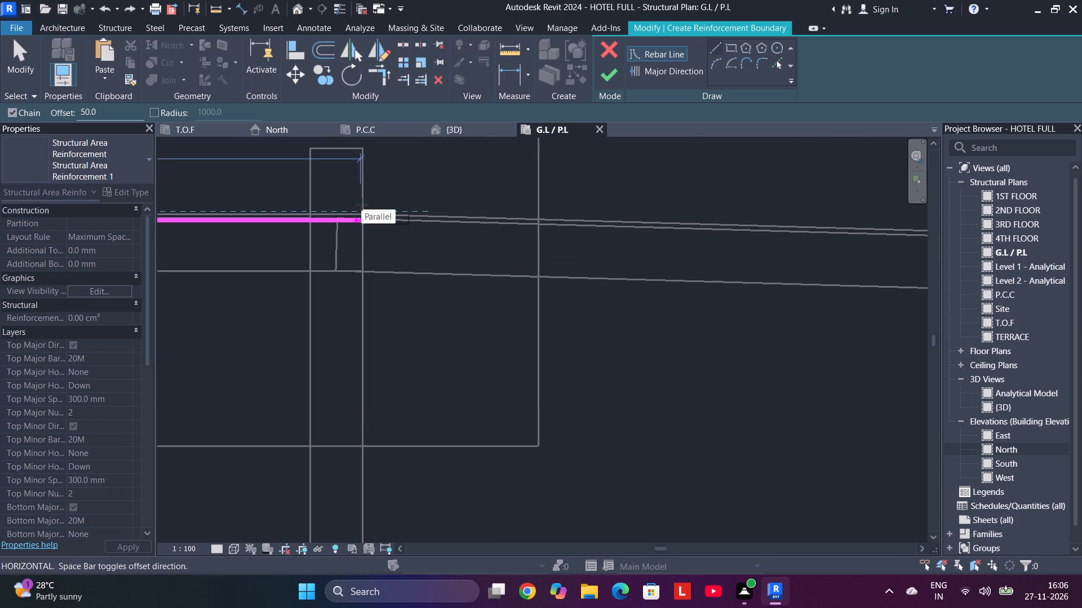
scroll(360, 212, "up", 5)
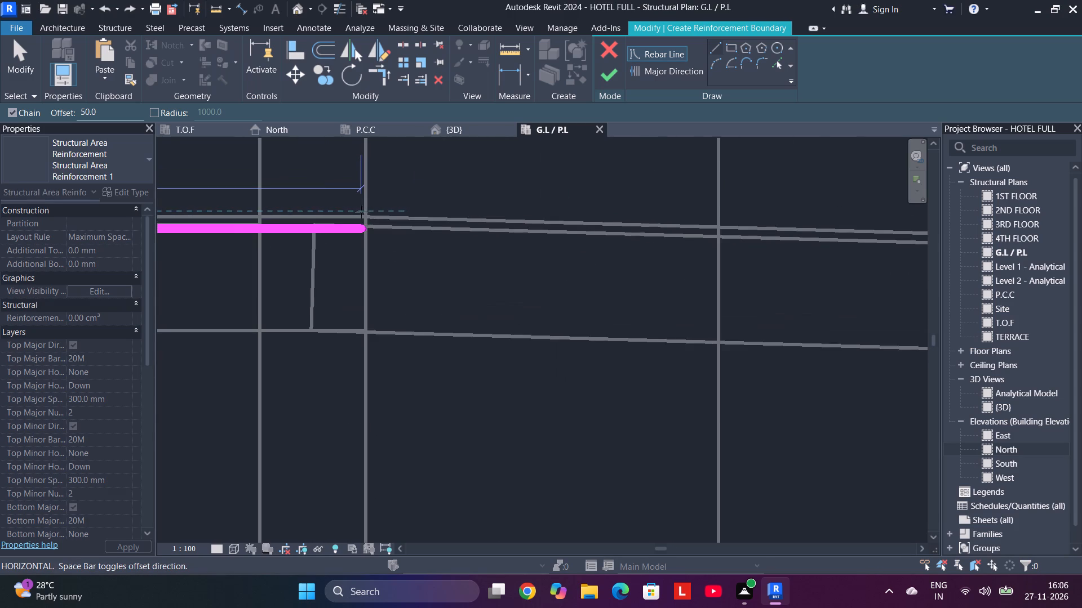
scroll(363, 212, "up", 4)
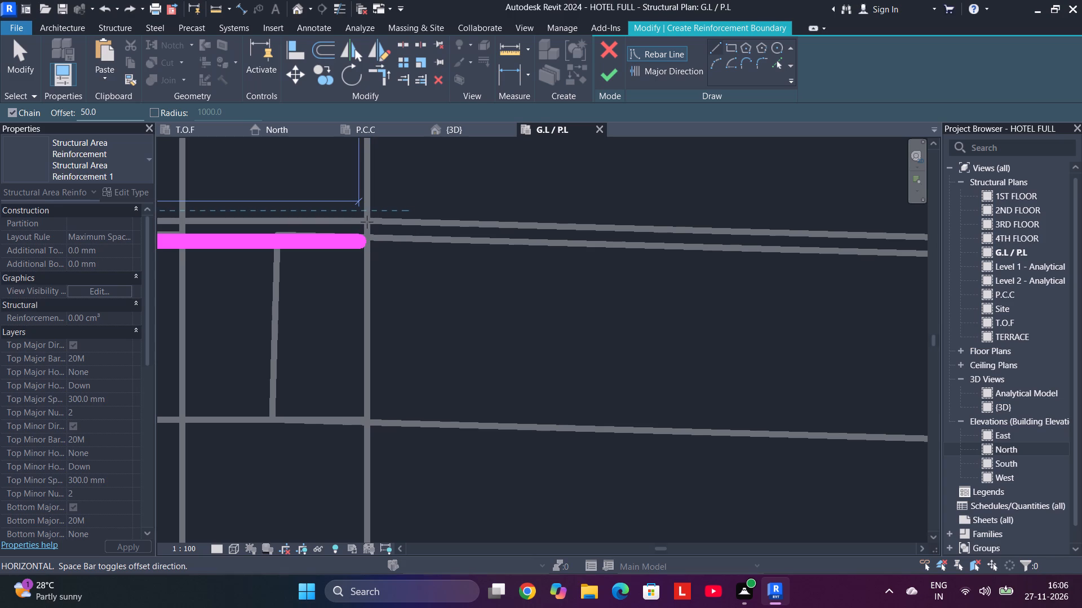
left_click(366, 222)
Draw the rebar boundary line parallel to the sloping northeast beam, about 6040 mm long, to the beam's end at the corner column.
scroll(574, 281, "down", 9)
middle_click_drag(645, 268, 322, 234)
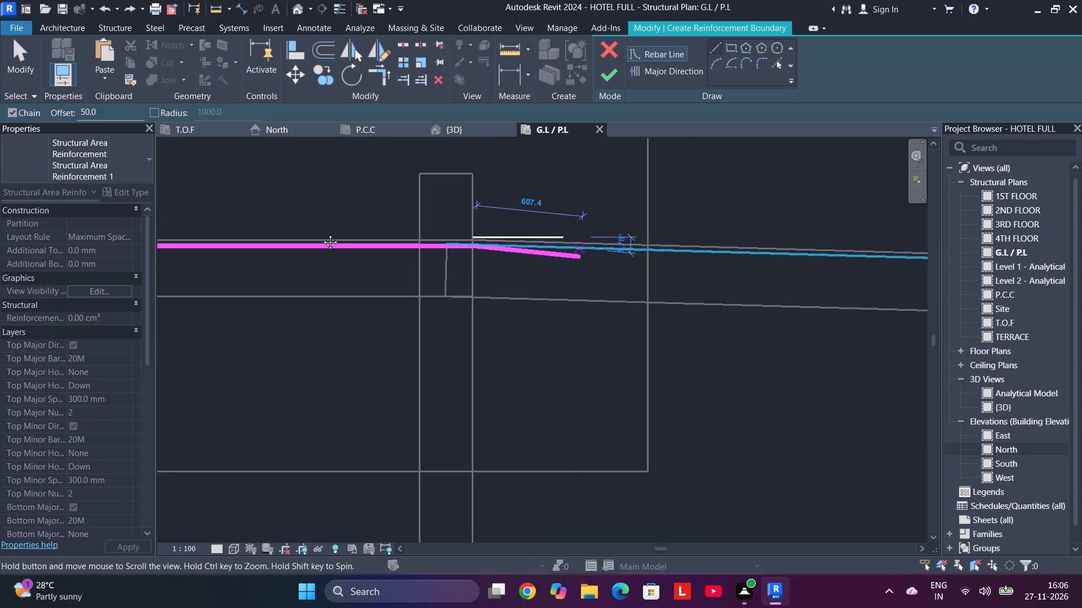
middle_click_drag(322, 234, 214, 231)
middle_click_drag(732, 235, 310, 192)
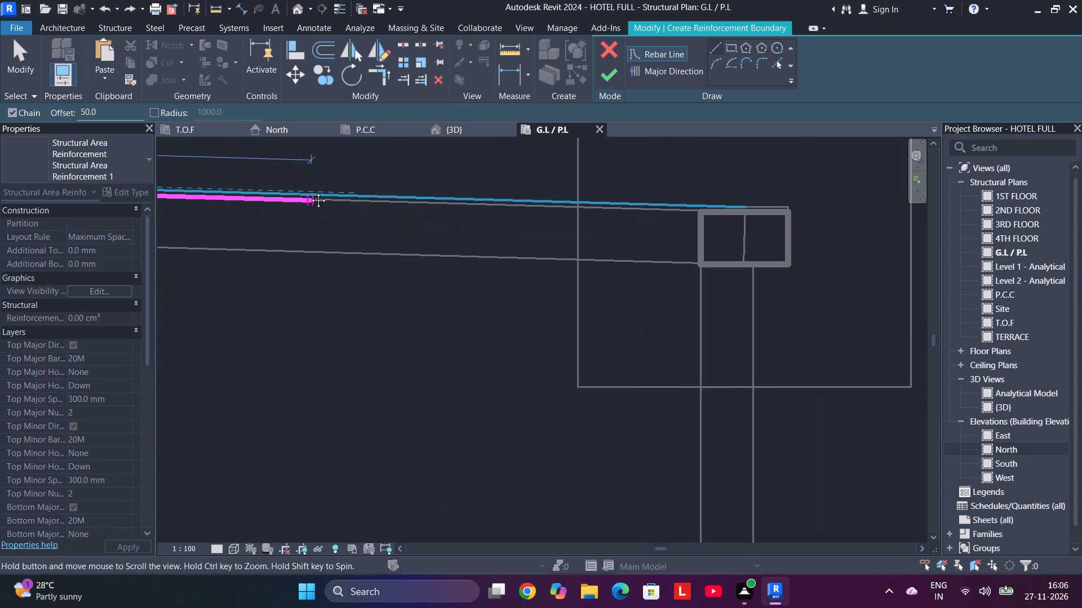
middle_click_drag(310, 192, 311, 192)
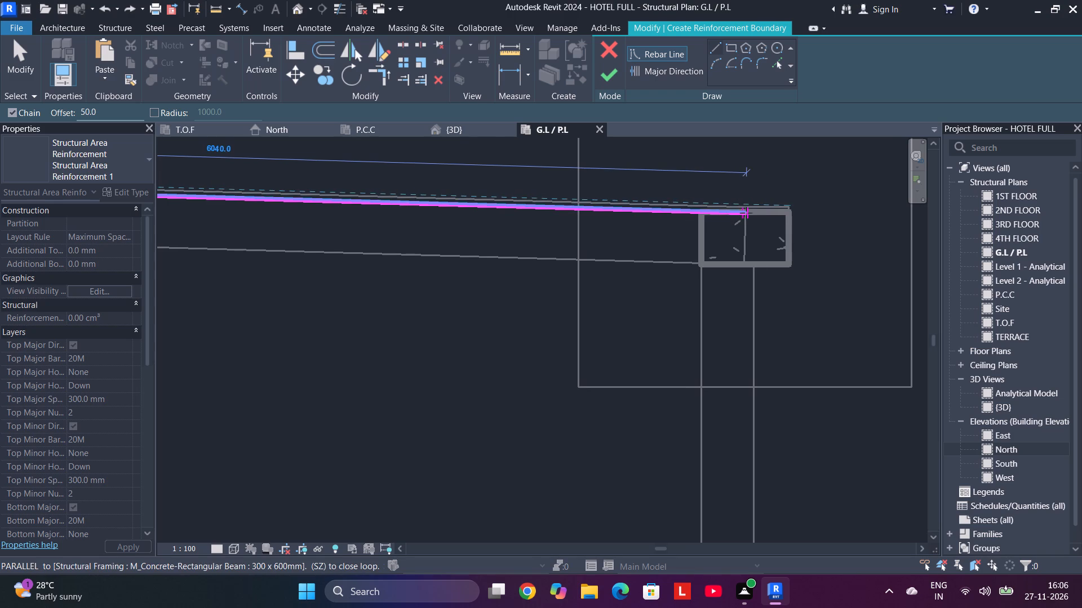
scroll(738, 213, "up", 4)
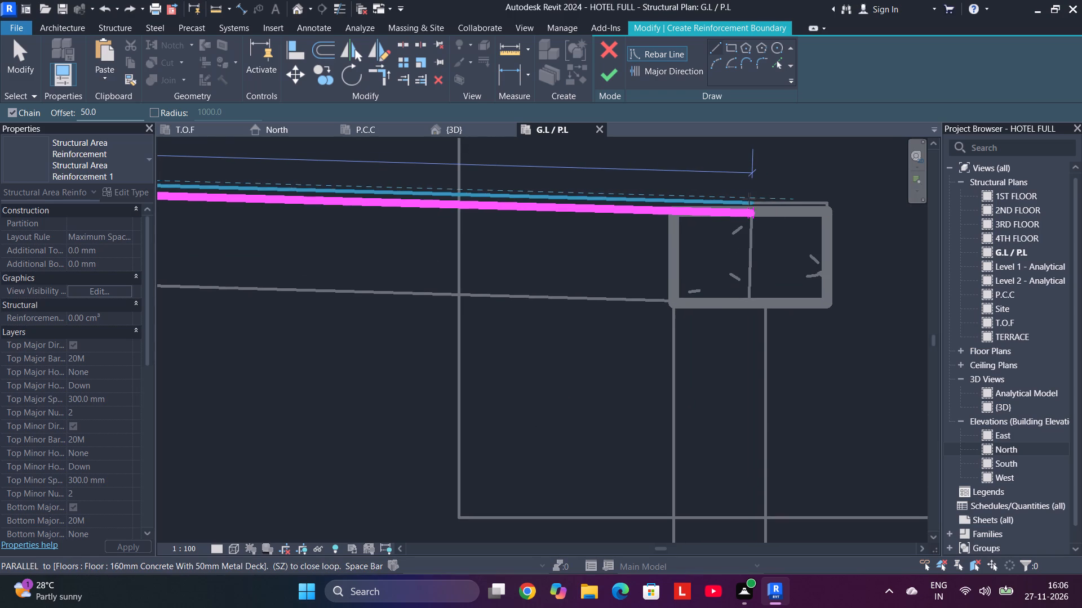
left_click(749, 199)
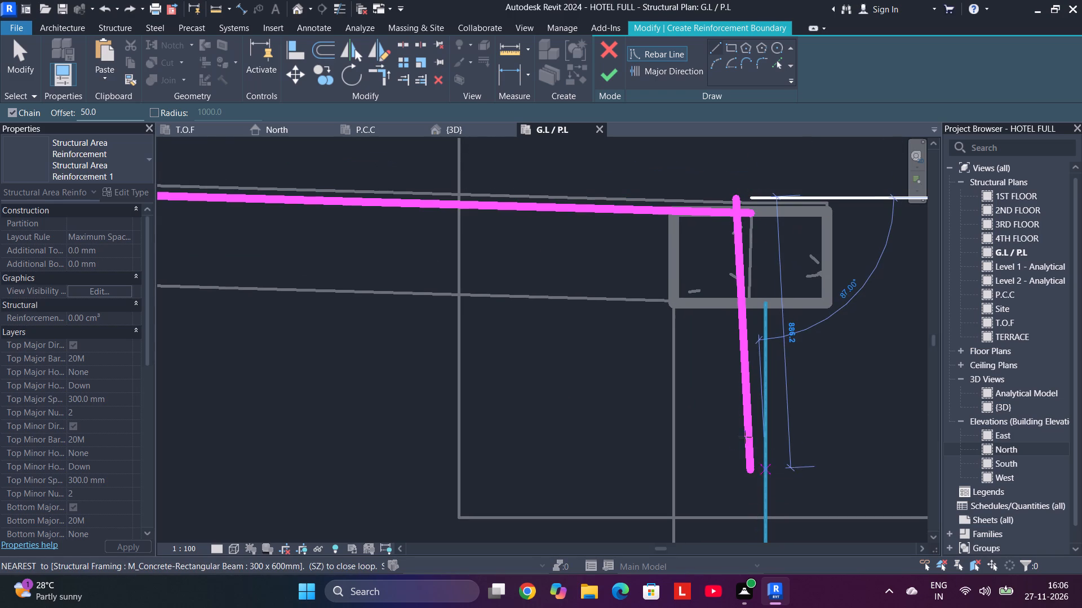
Wrap the rebar boundary around the northeast 300X500 C1 column with three short lines, ending at the east beam's outer edge.
left_click(832, 204)
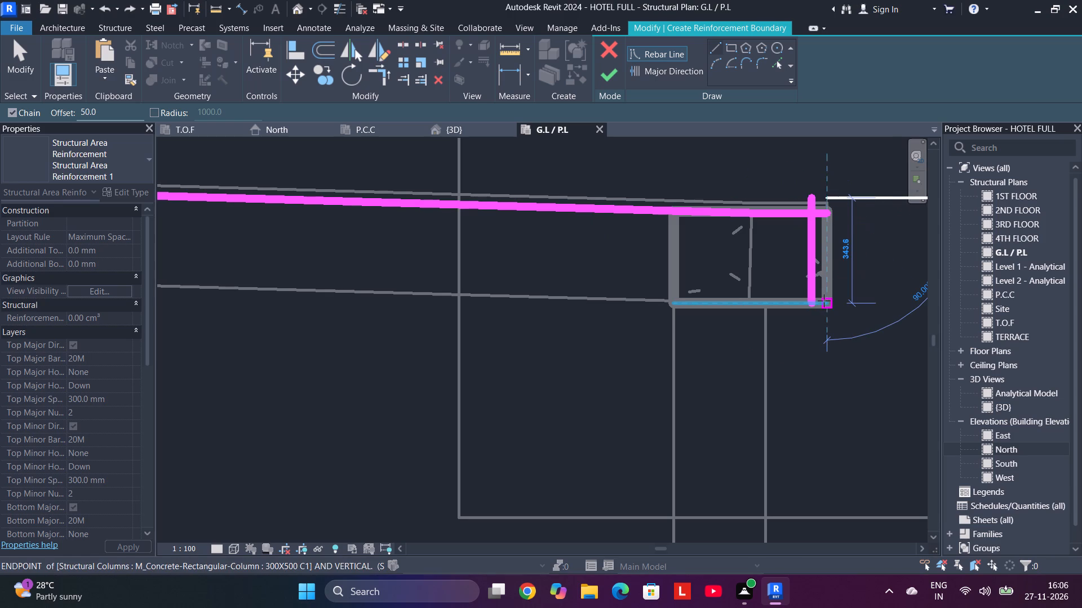
left_click(824, 301)
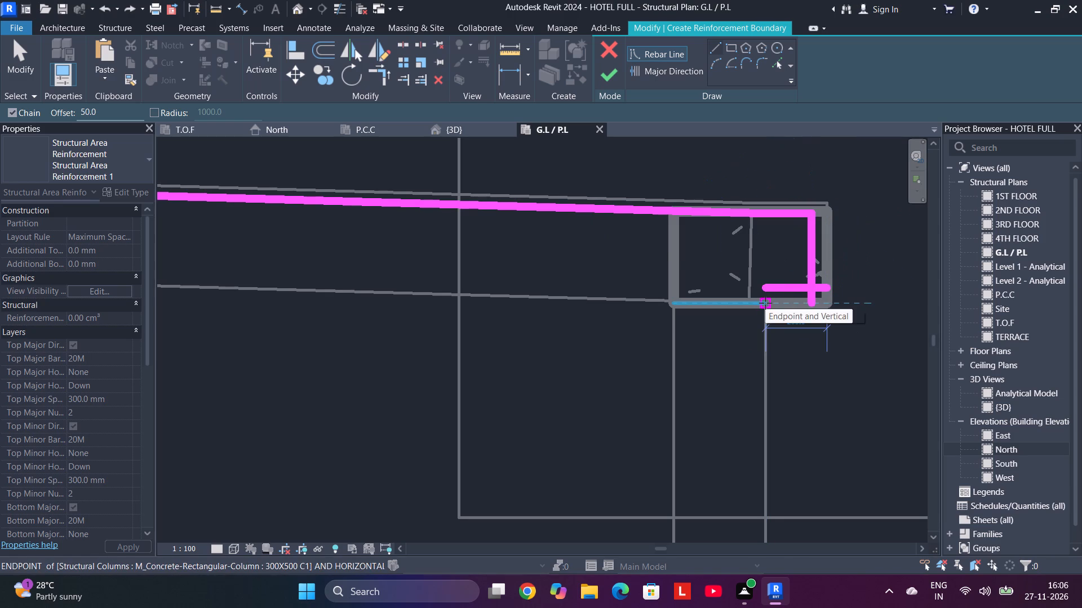
left_click(765, 303)
Draw the vertical rebar boundary line down the east beam's outer edge to the bottom of the southeast corner column.
scroll(780, 455, "down", 2)
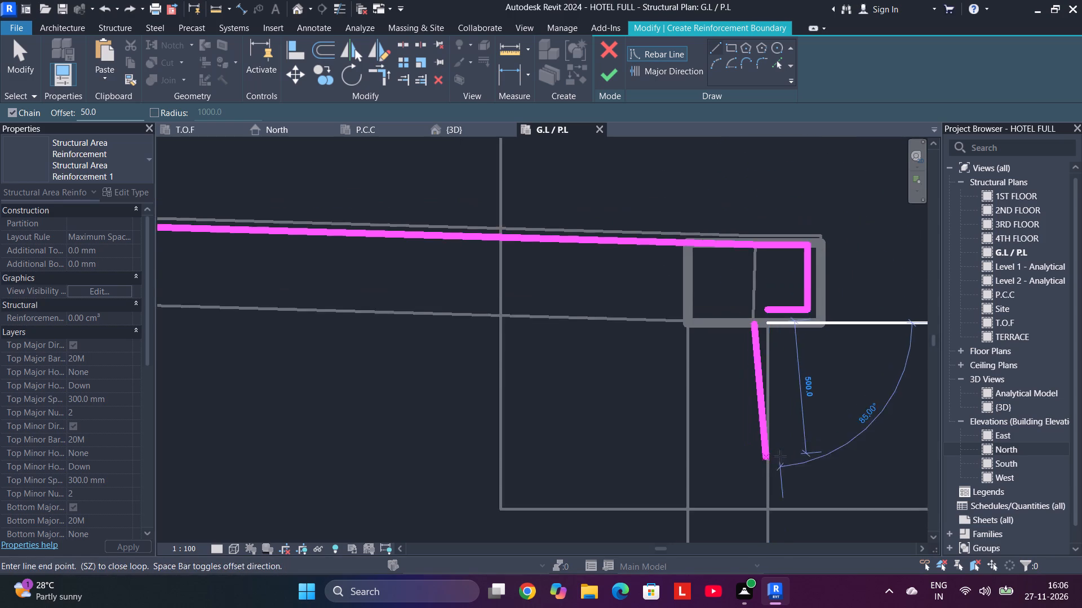
scroll(780, 456, "down", 1)
middle_click_drag(772, 512, 667, 0)
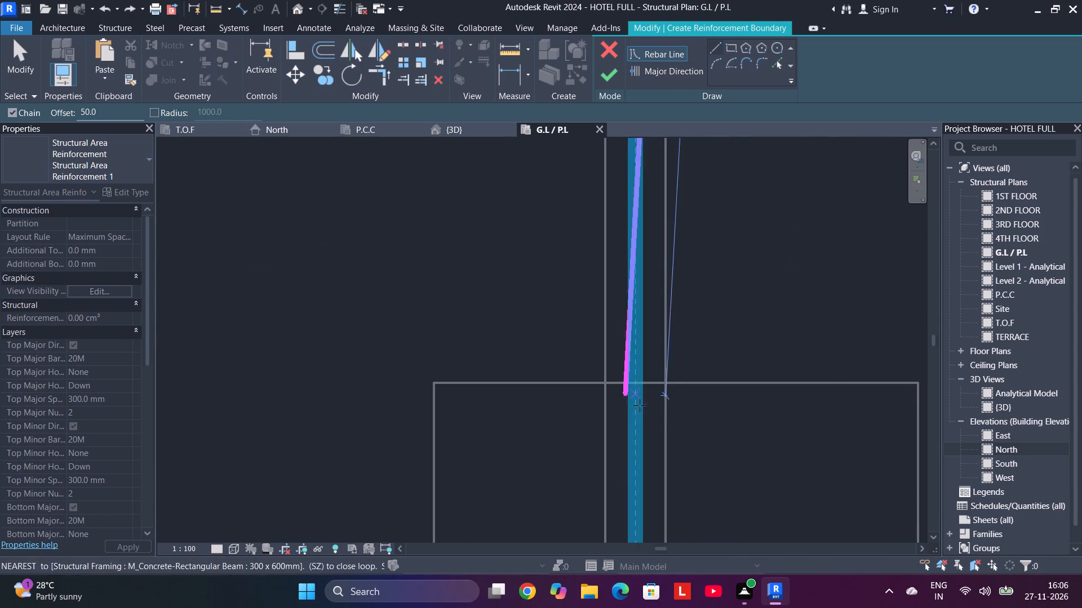
middle_click_drag(673, 522, 666, 109)
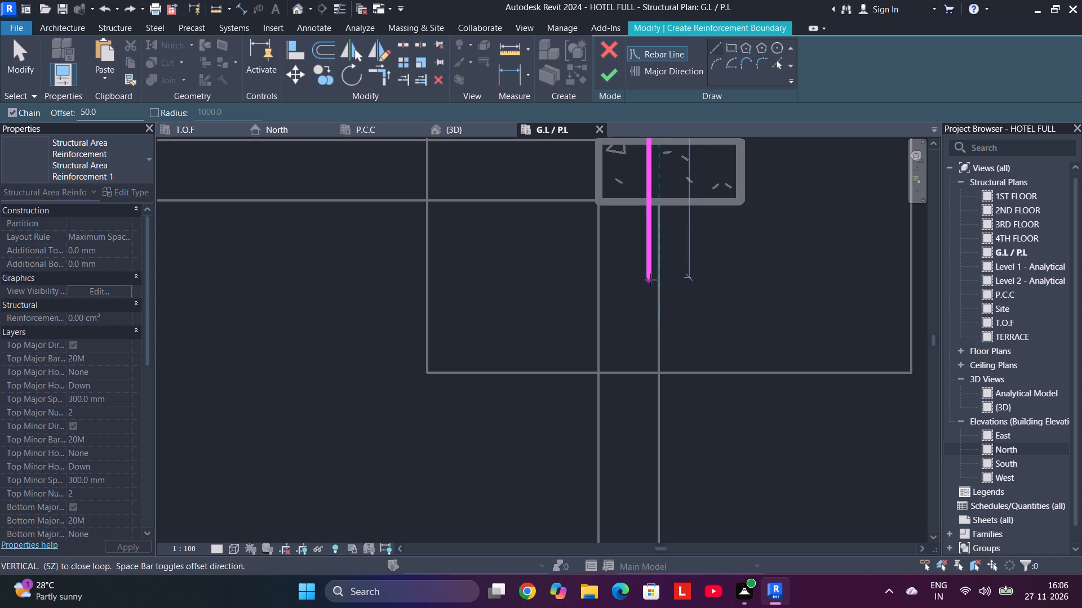
middle_click_drag(658, 475, 648, 184)
scroll(653, 264, "down", 10)
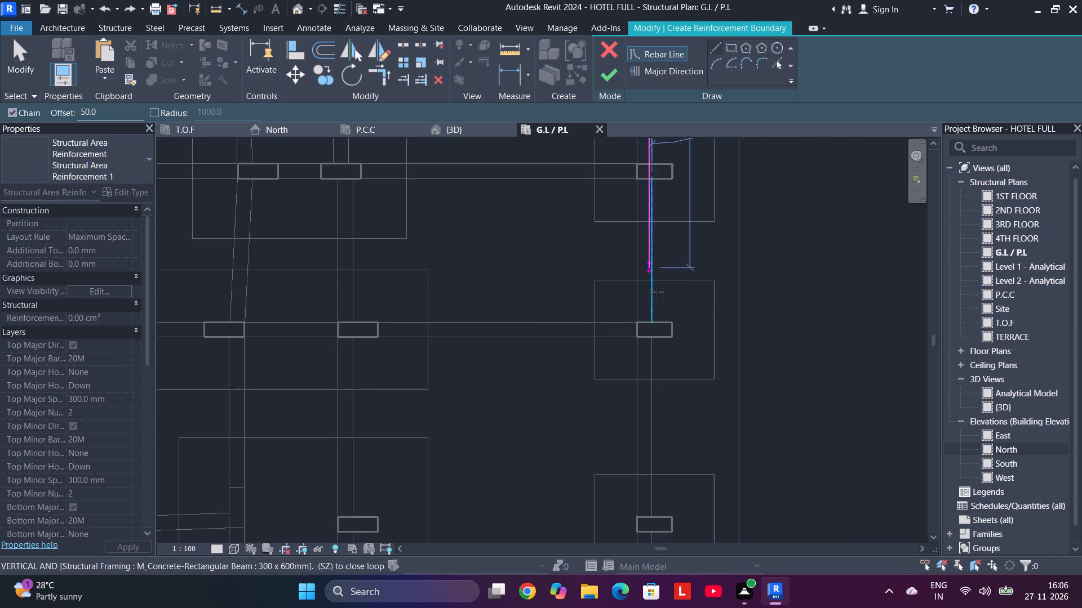
scroll(658, 299, "down", 5)
middle_click_drag(654, 421, 637, 190)
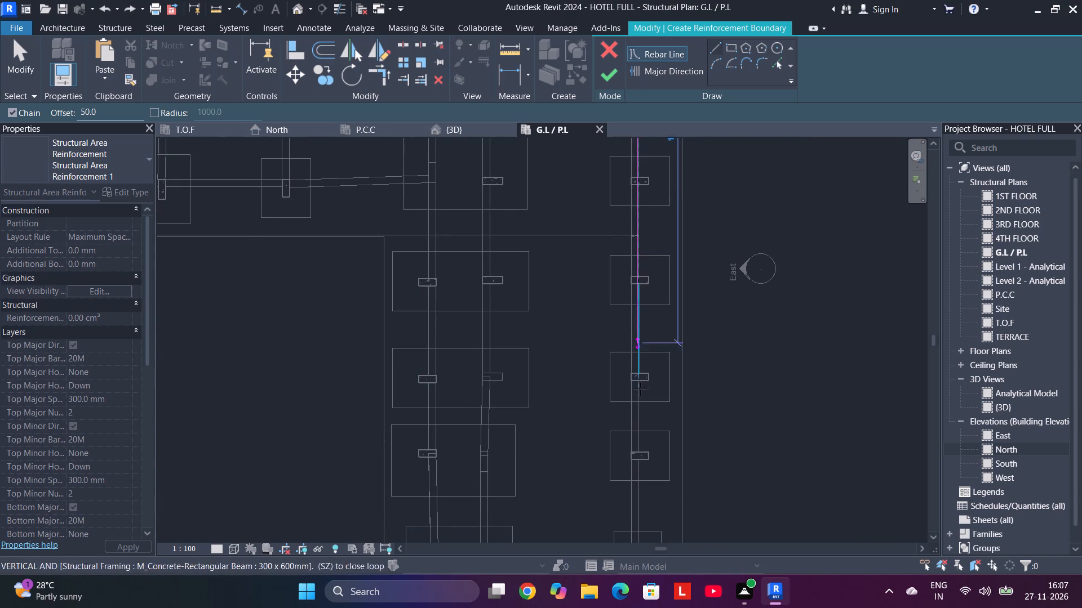
middle_click_drag(636, 477, 628, 240)
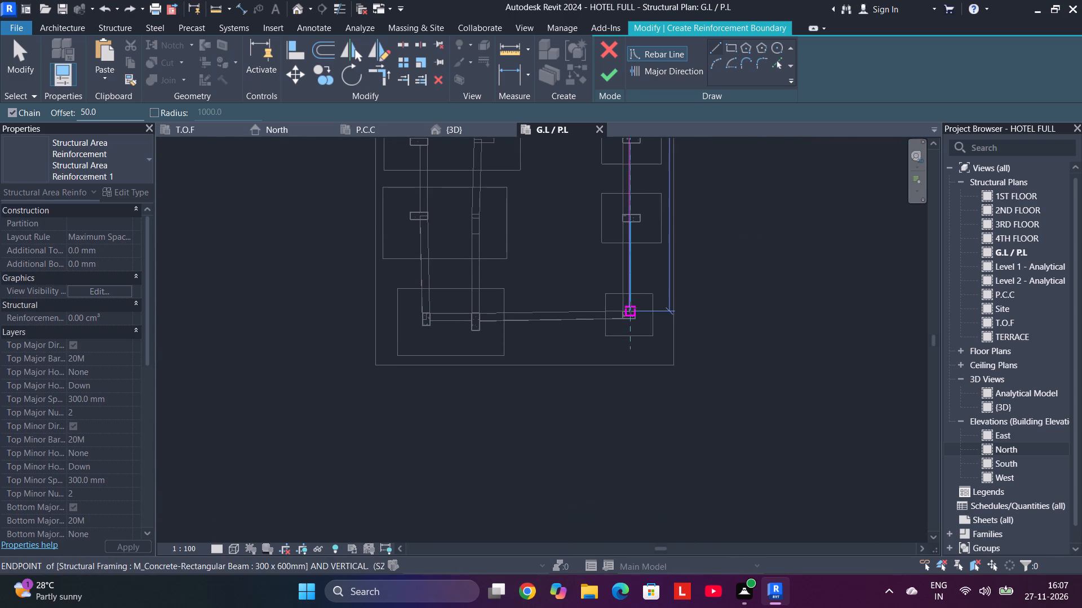
scroll(631, 308, "up", 12)
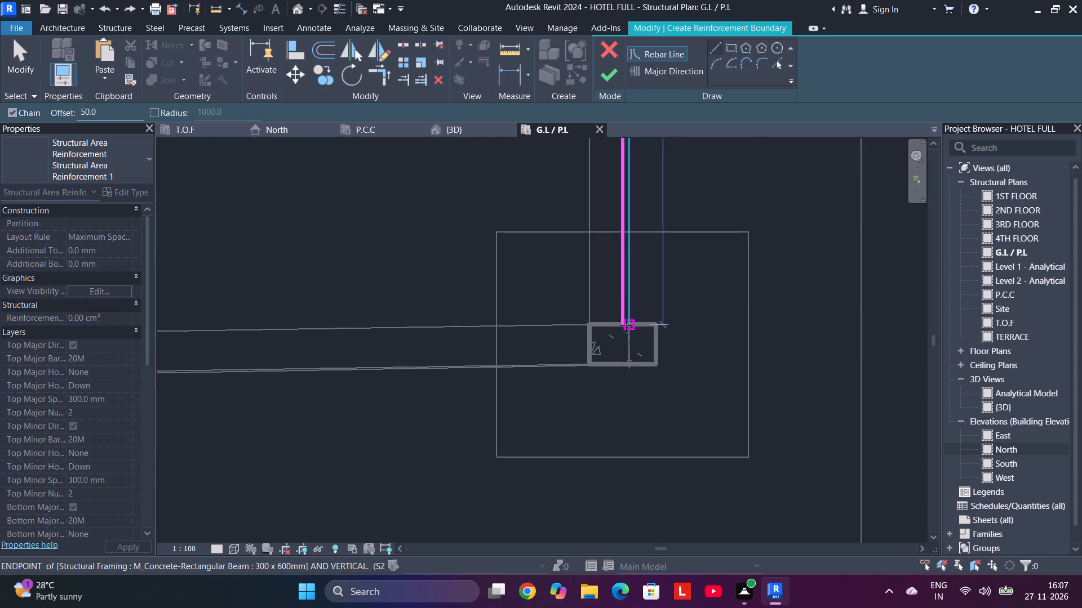
scroll(622, 368, "up", 4)
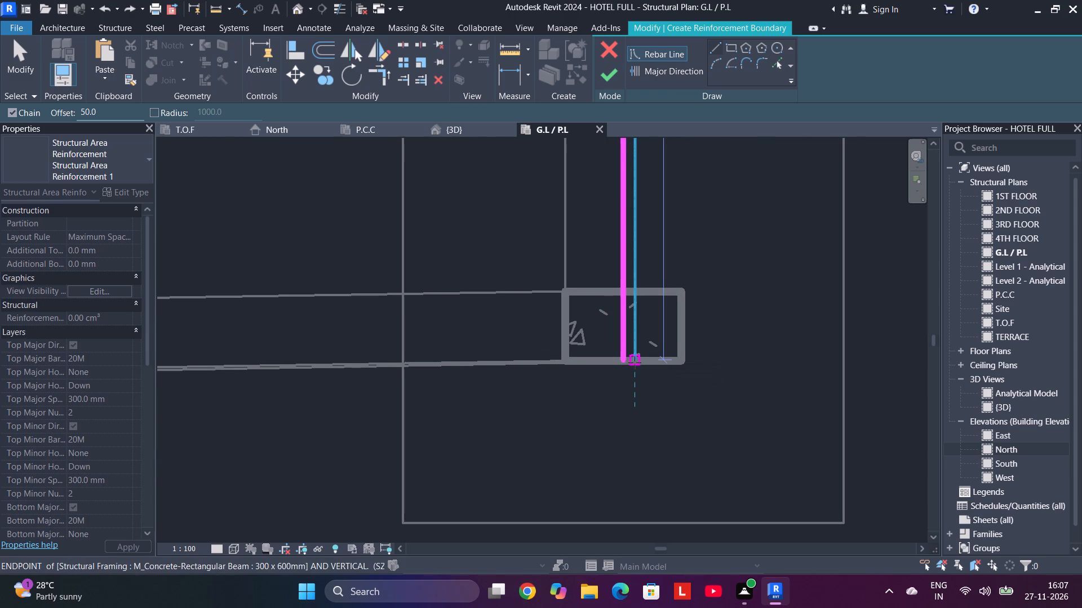
left_click(635, 363)
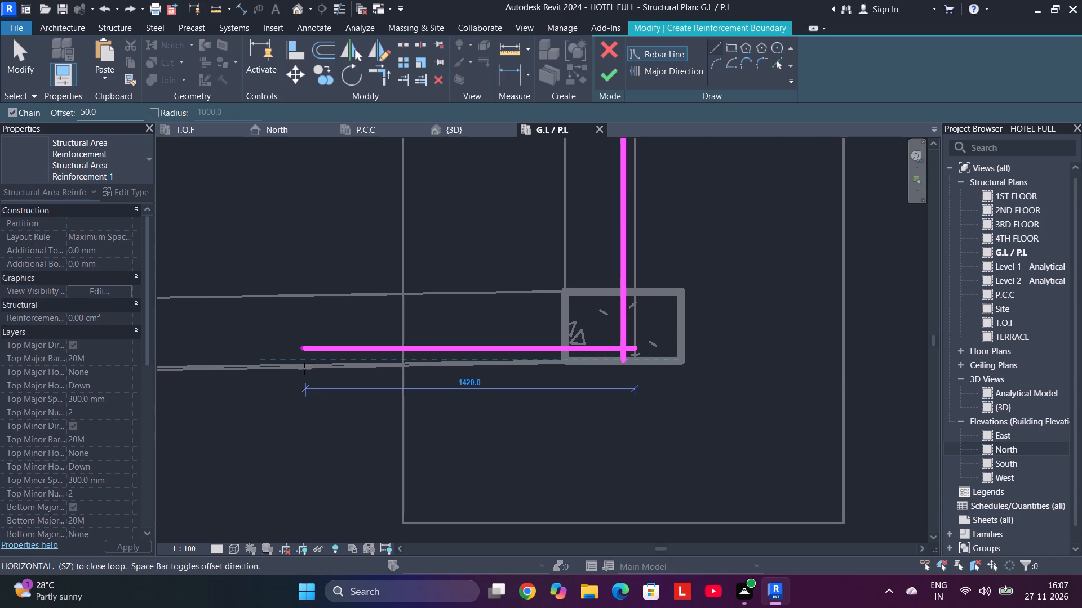
Draw the rebar boundary line along the sloping south floor edge from the southeast column to the east face of the next column.
middle_click_drag(444, 354, 707, 361)
middle_click_drag(498, 355, 760, 350)
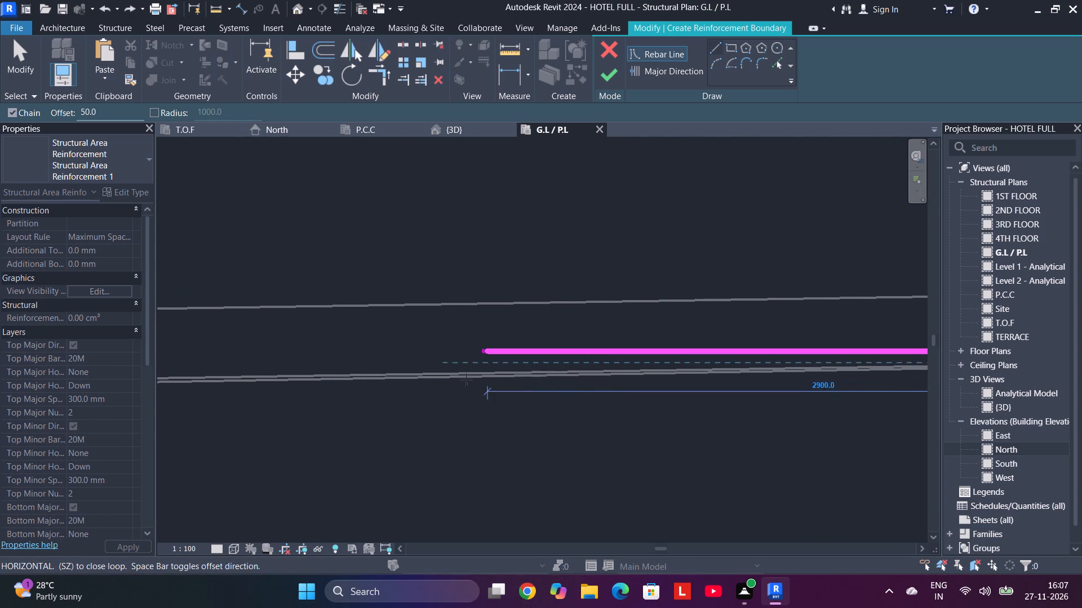
middle_click_drag(466, 379, 779, 353)
middle_click_drag(268, 396, 695, 363)
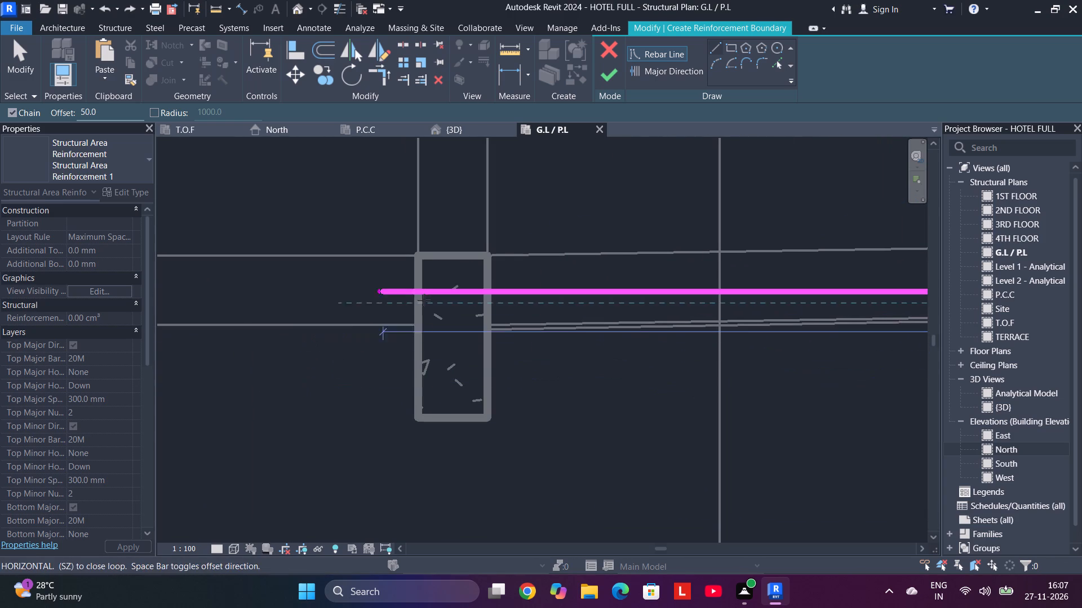
left_click(490, 333)
Draw a horizontal rebar boundary line about 2315 mm long, running west from the column's east face to the wing's southwest floor corner.
middle_click_drag(300, 347, 717, 336)
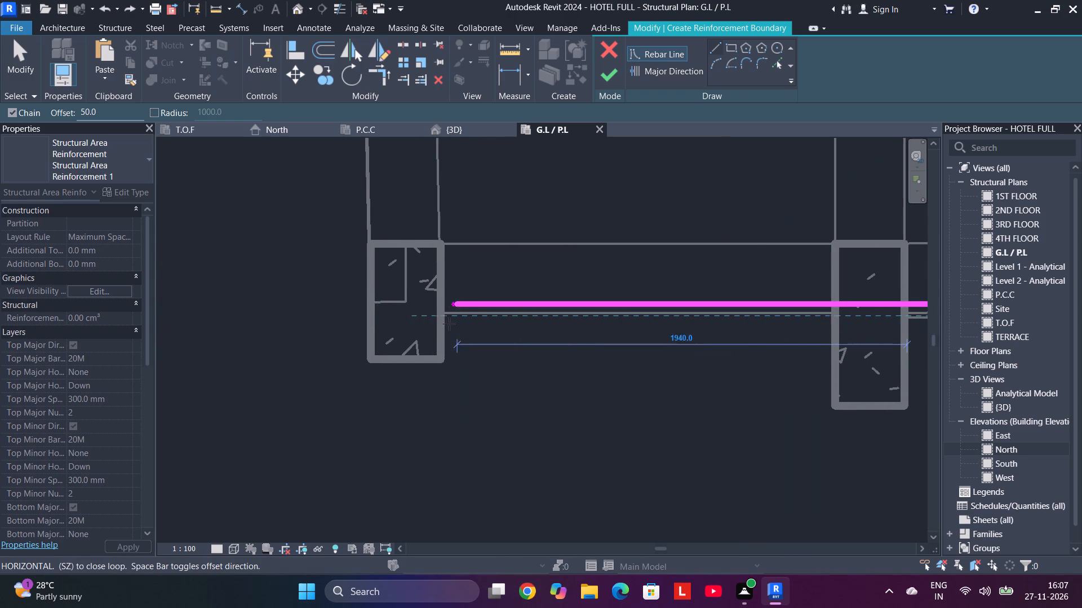
left_click(368, 315)
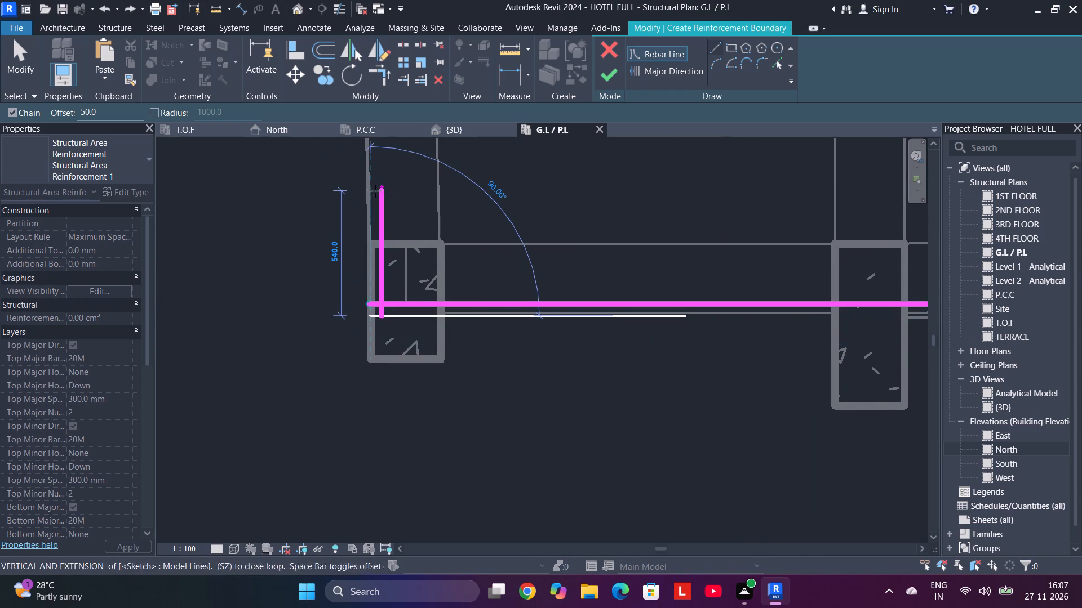
Draw the rebar boundary line north along the wing's slightly sloping west floor edge to the bottom face of the next column.
middle_click_drag(370, 186, 340, 584)
scroll(310, 219, "down", 5)
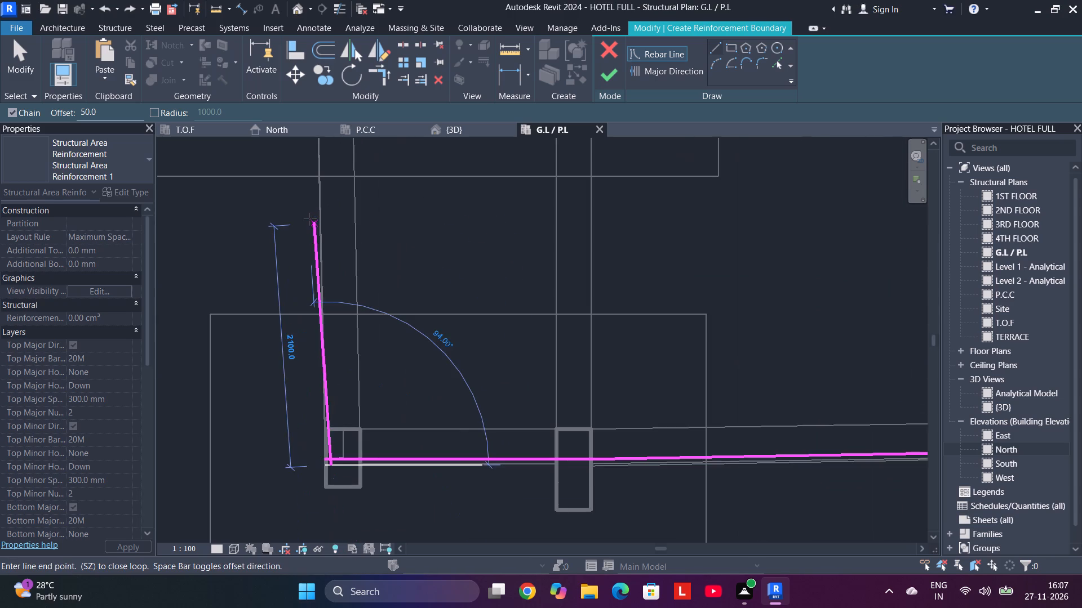
scroll(314, 216, "down", 5)
middle_click_drag(325, 211, 383, 440)
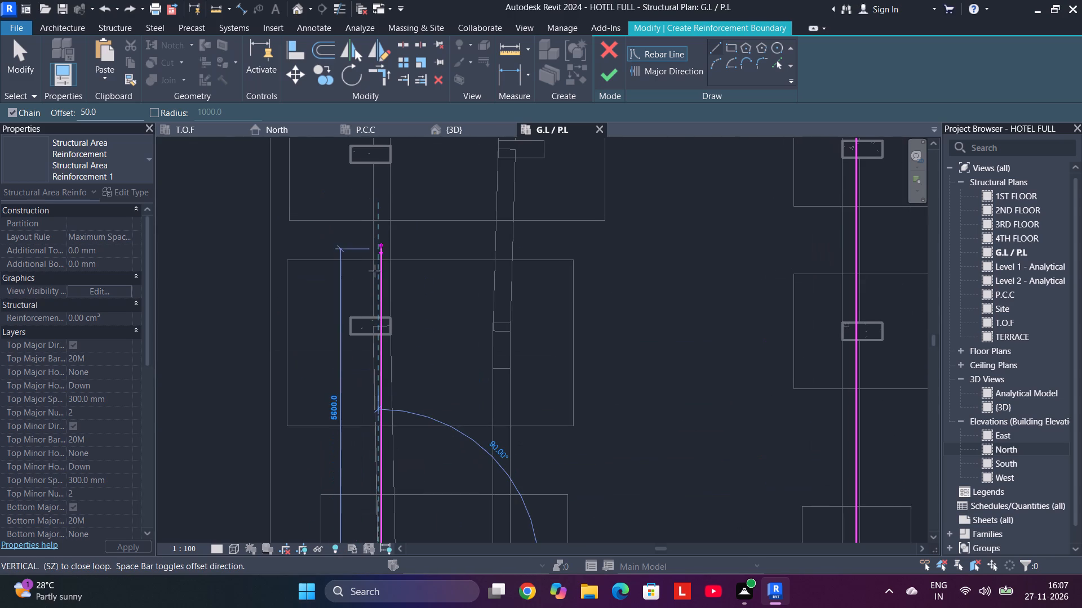
scroll(382, 332, "up", 9)
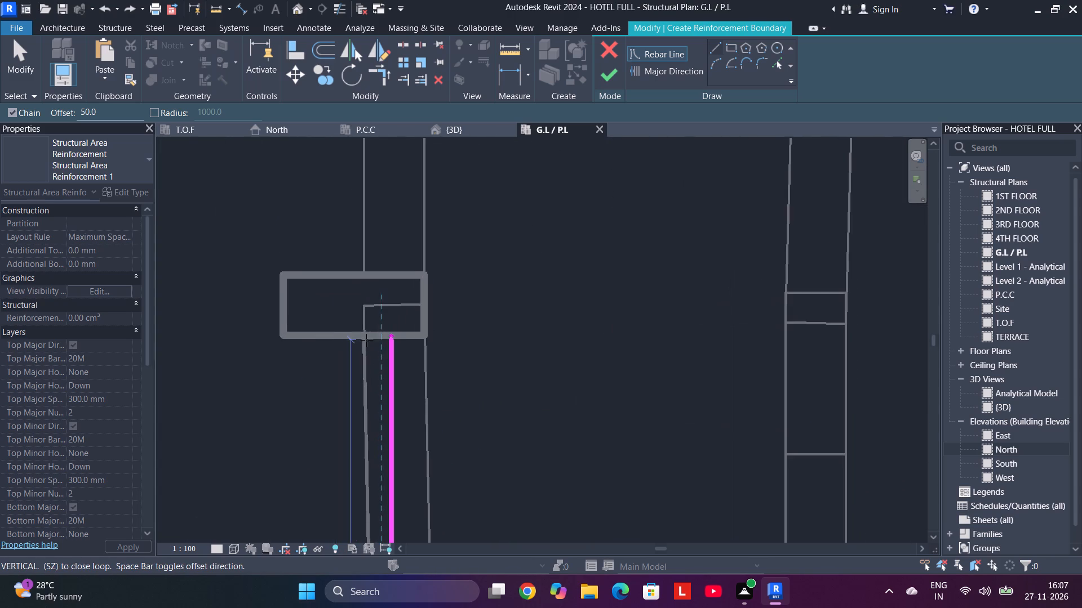
scroll(366, 341, "up", 5)
left_click(363, 334)
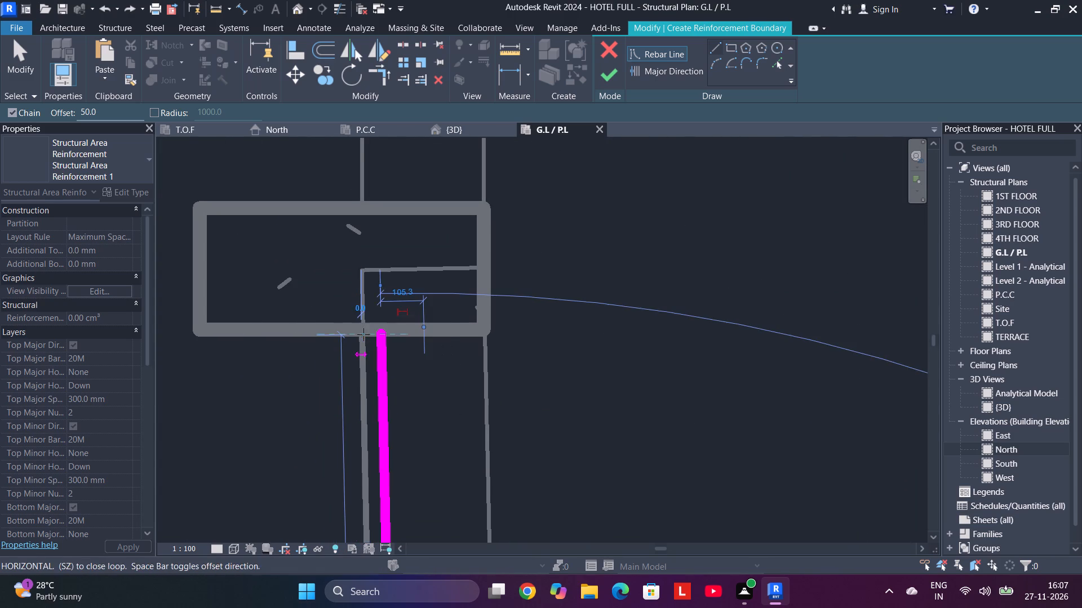
Draw the vertical rebar boundary line up the west beam's outer edge to its junction with the lower edge of the sloping 300 x 600mm beam.
middle_click_drag(367, 203, 368, 413)
scroll(373, 318, "down", 6)
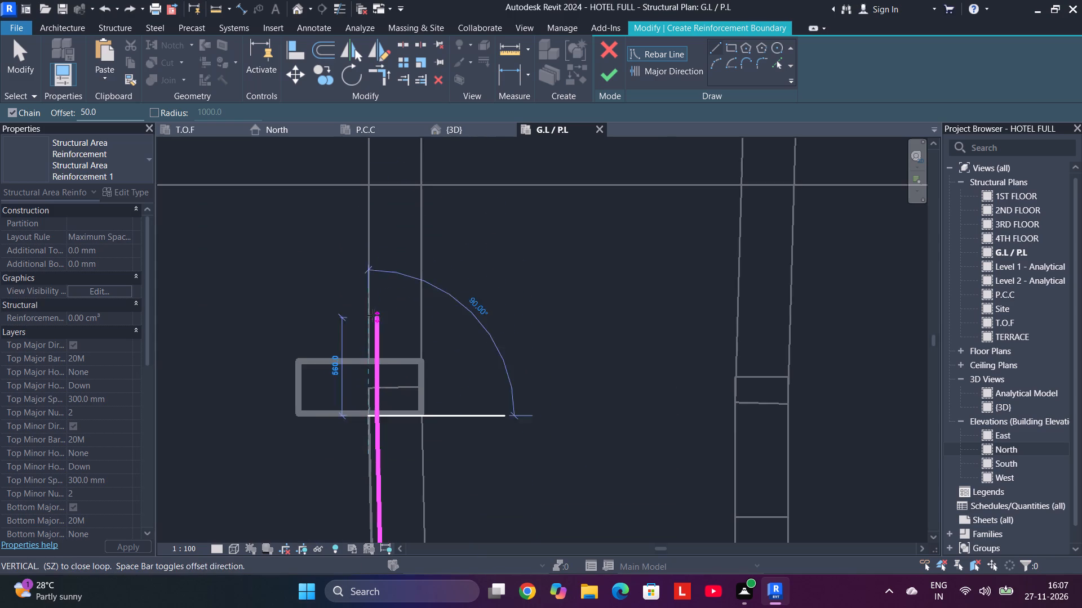
scroll(373, 306, "down", 11)
middle_click_drag(375, 234, 366, 471)
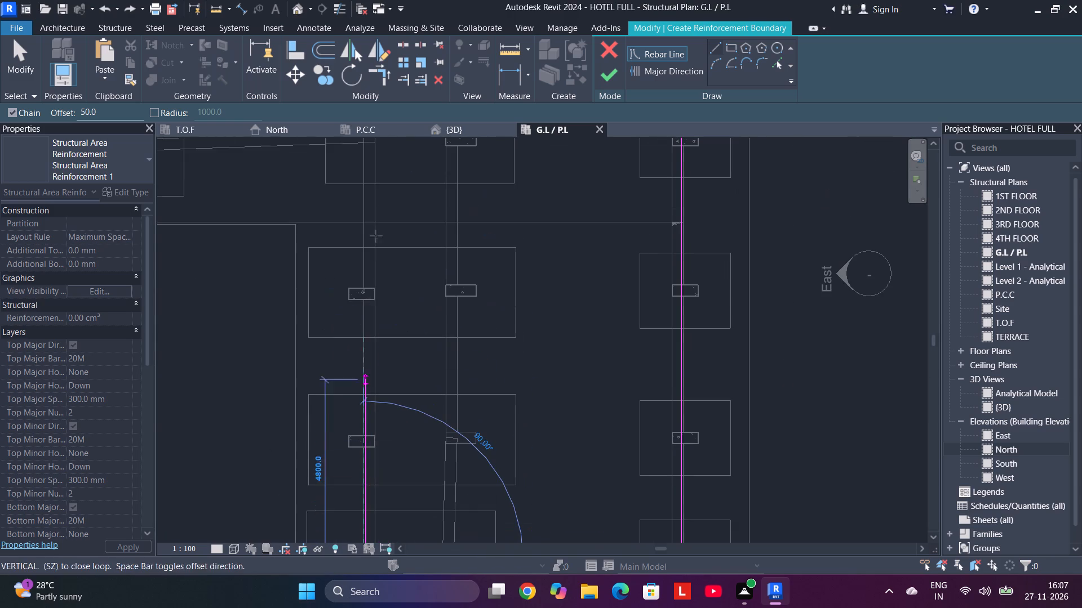
middle_click_drag(376, 217, 366, 422)
scroll(346, 355, "up", 5)
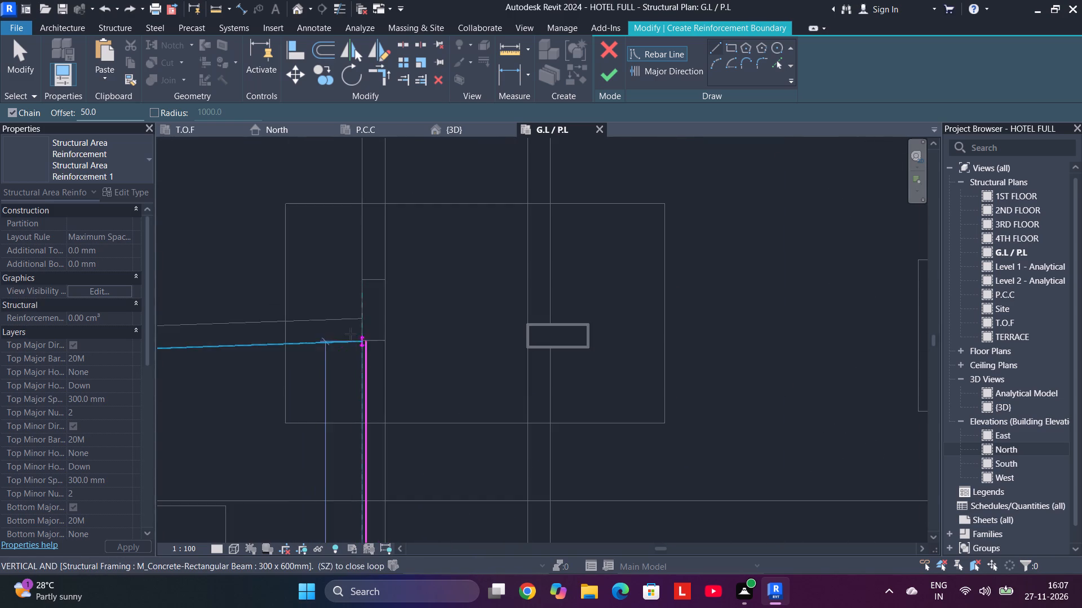
scroll(351, 334, "up", 9)
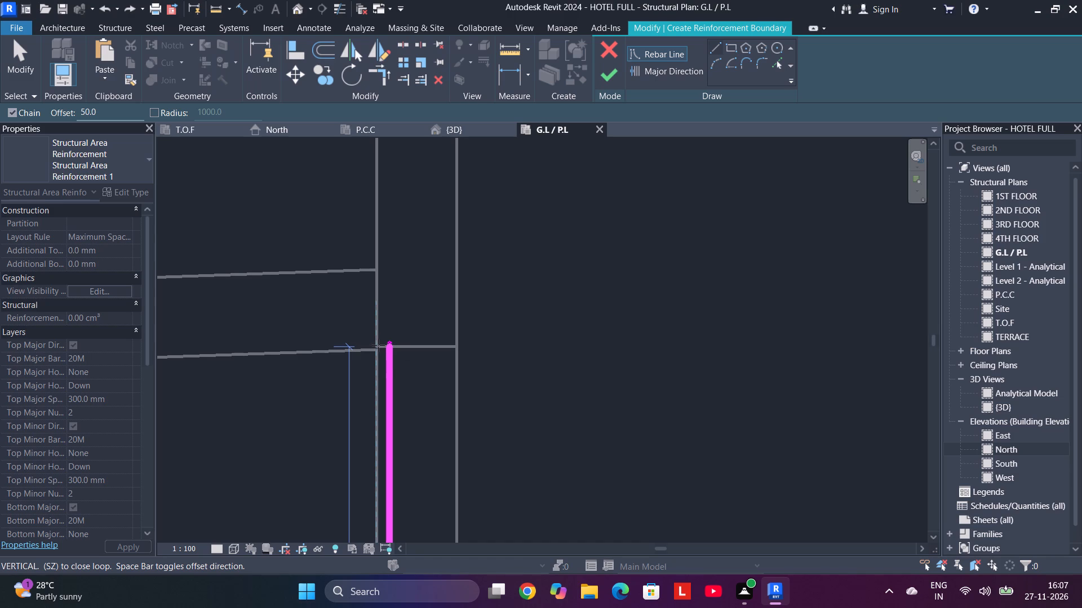
left_click(377, 349)
Draw the rebar boundary line west, parallel to the sloping 300 x 600mm beam, about 5610 mm long, to the east face of the next column.
scroll(279, 356, "down", 5)
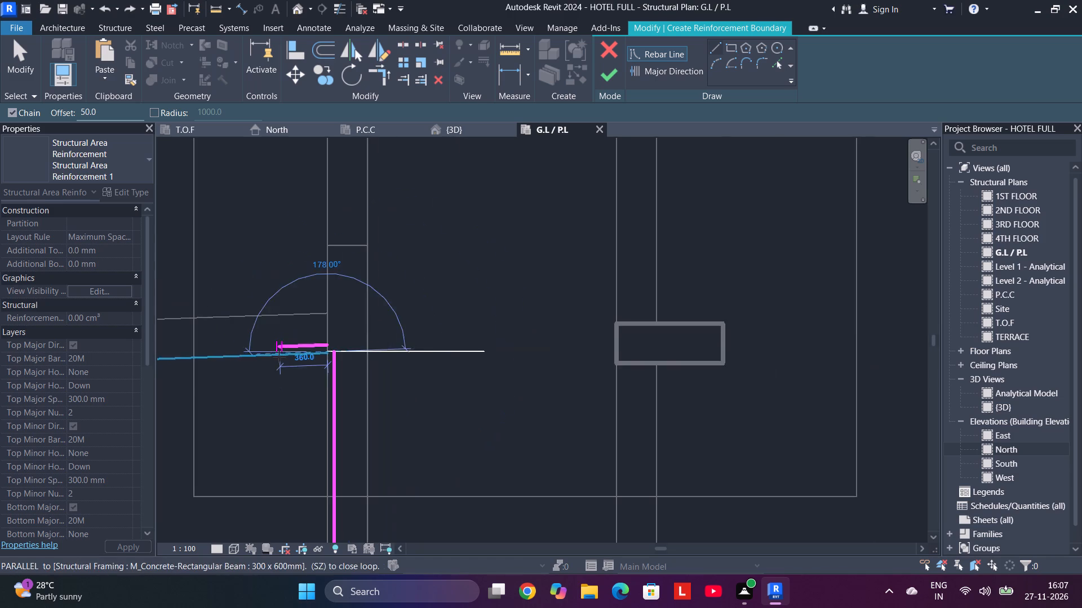
middle_click_drag(279, 356, 689, 292)
scroll(551, 298, "down", 1)
middle_click_drag(494, 311, 766, 265)
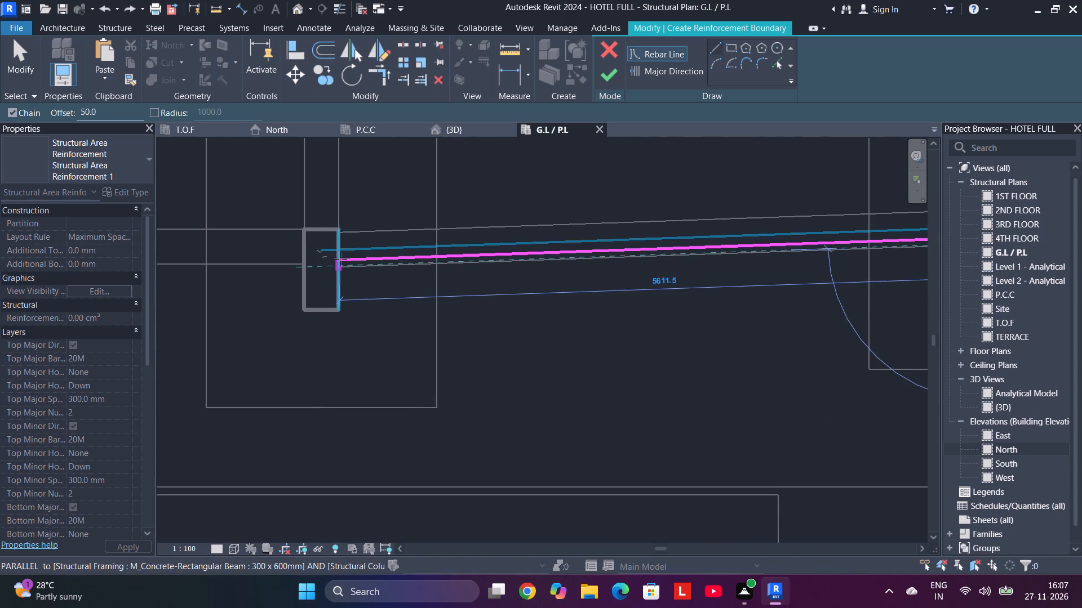
scroll(340, 261, "up", 8)
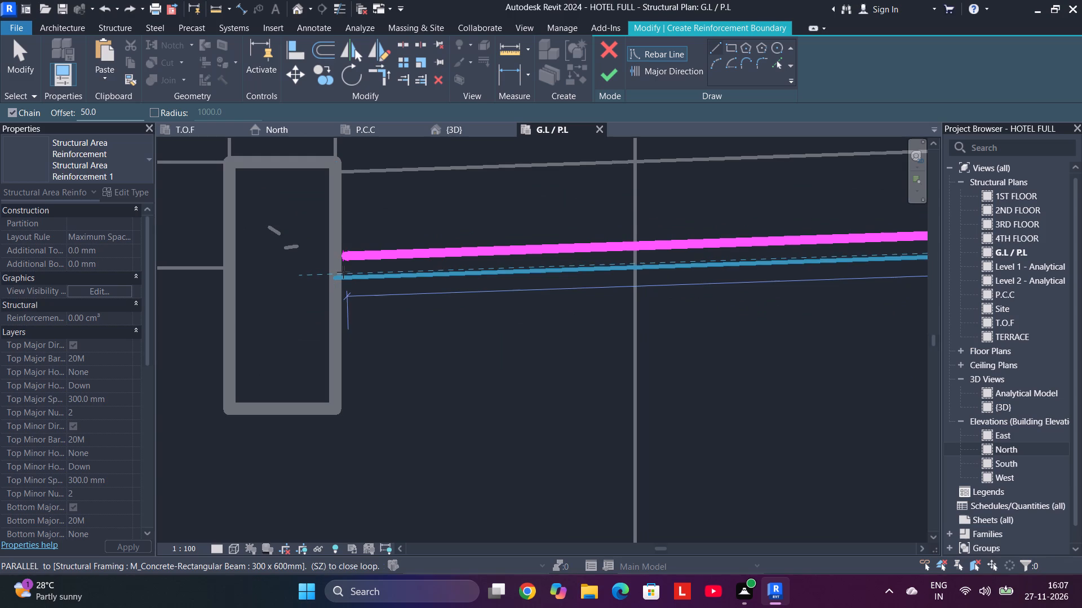
left_click(338, 277)
Draw the horizontal rebar boundary line west along the straight floor edge to the west face of the column where the edge starts sloping.
middle_click_drag(396, 271, 714, 274)
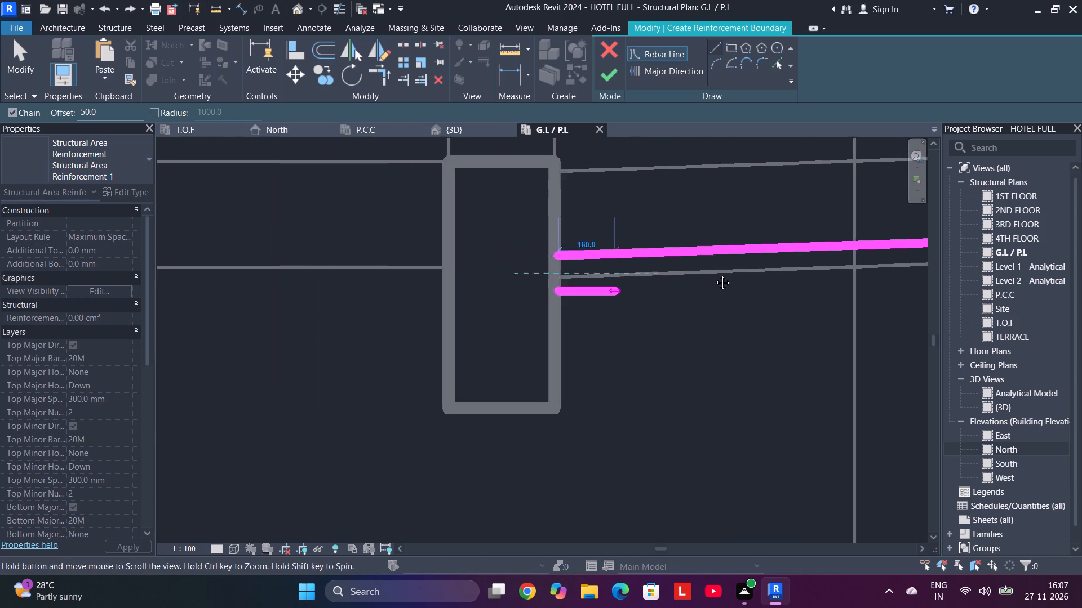
middle_click_drag(714, 274, 753, 280)
scroll(389, 285, "down", 3)
middle_click_drag(389, 285, 733, 274)
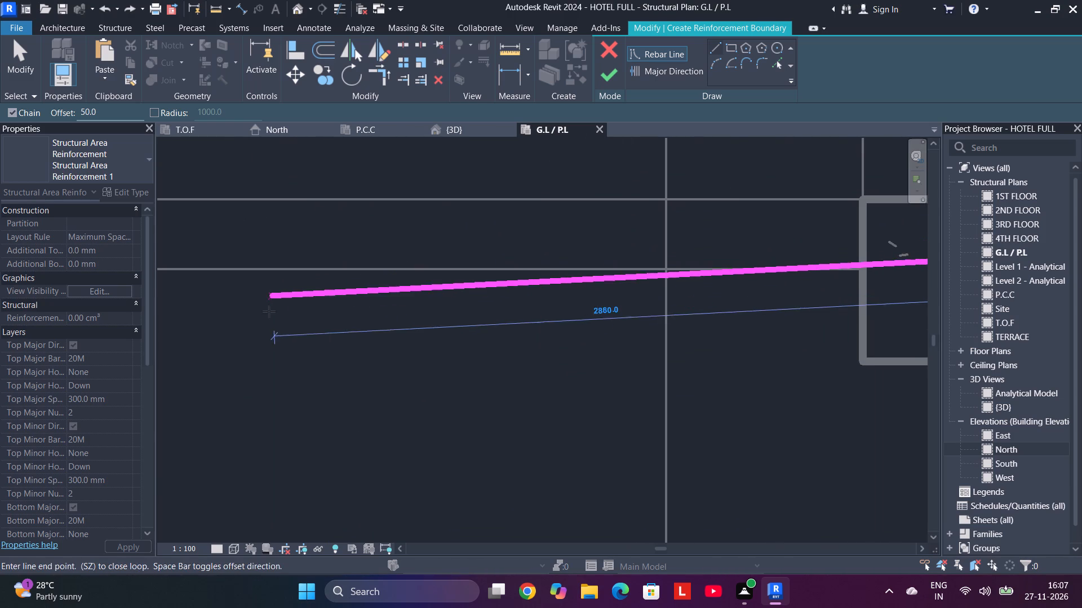
scroll(269, 311, "down", 1)
middle_click_drag(277, 307, 786, 307)
scroll(538, 275, "down", 4)
scroll(391, 283, "down", 4)
middle_click_drag(363, 281, 363, 278)
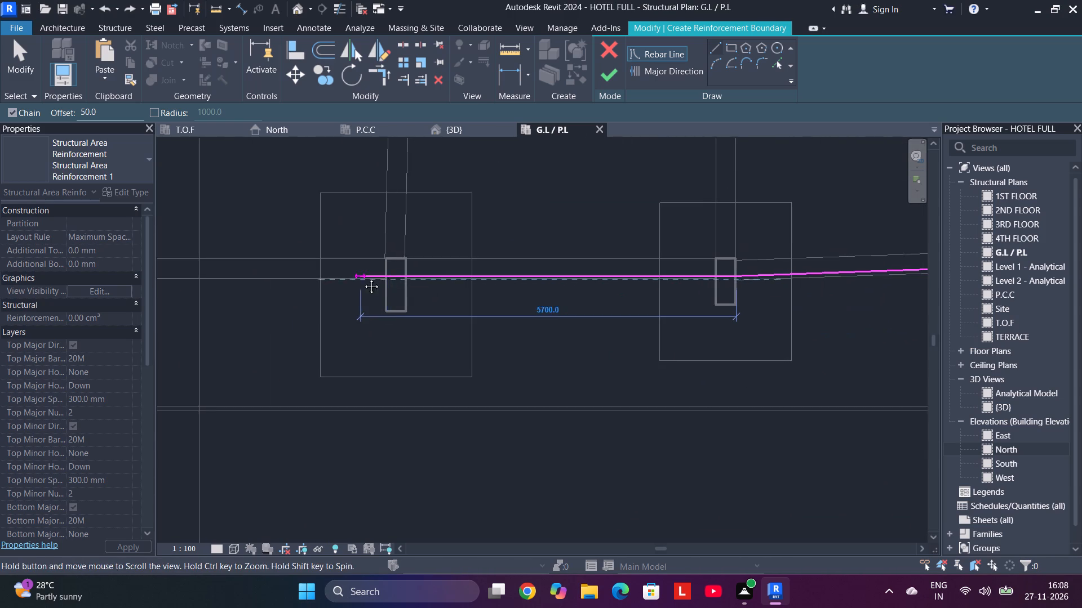
middle_click_drag(363, 278, 801, 269)
middle_click_drag(350, 290, 853, 293)
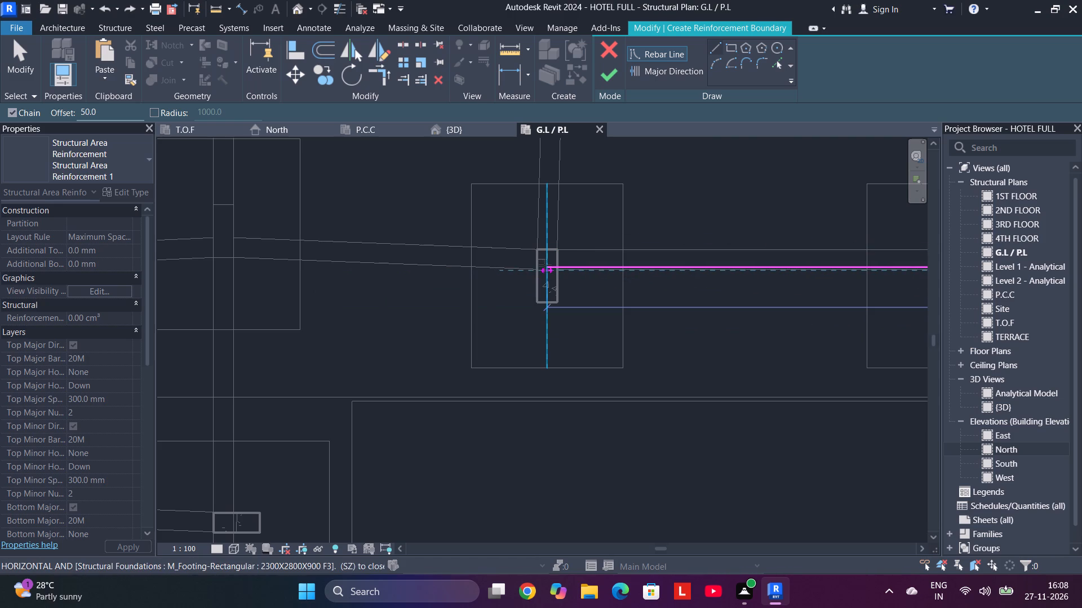
scroll(545, 265, "up", 8)
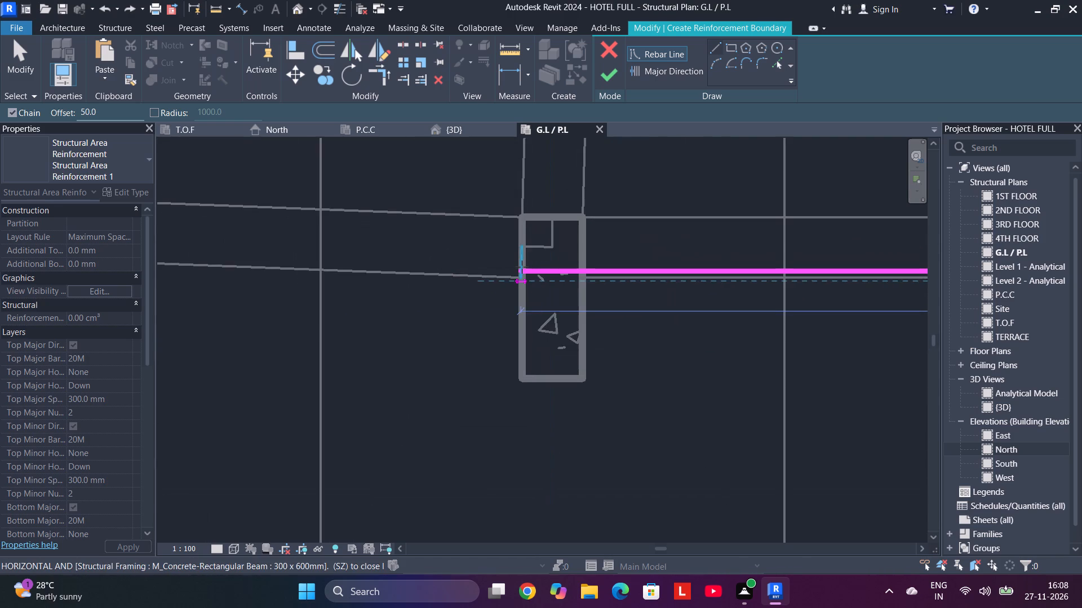
scroll(522, 265, "up", 4)
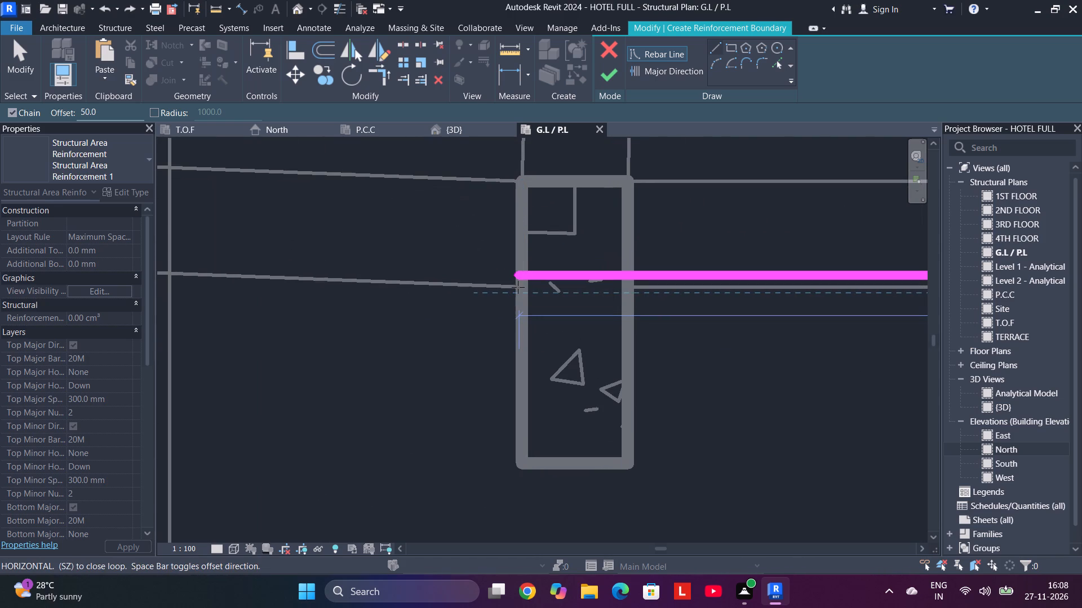
left_click(522, 289)
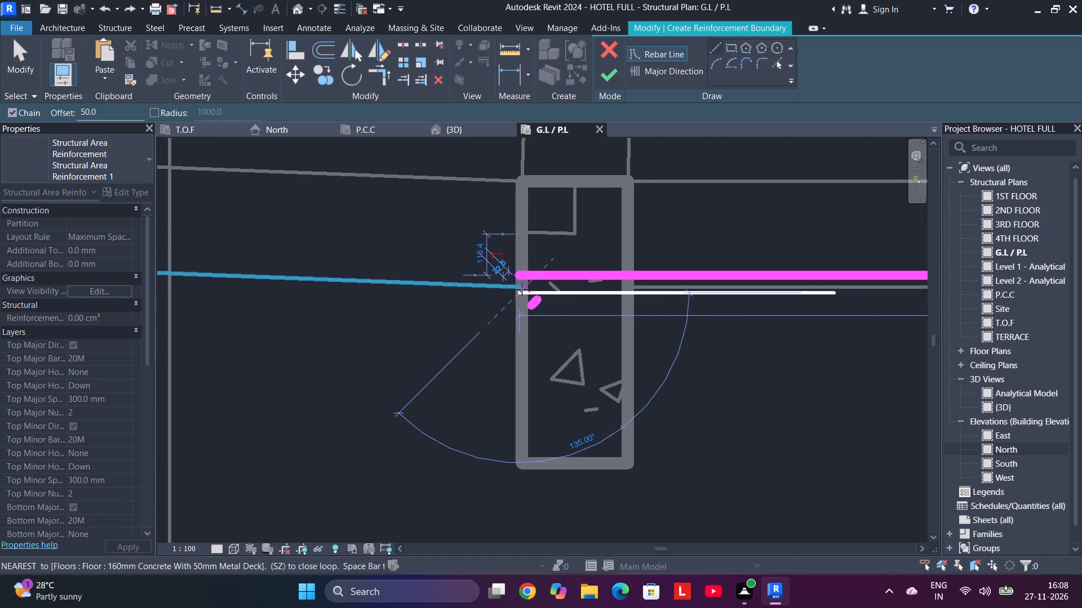
Draw the rebar boundary line parallel to the next sloping beam, about 4600 mm long, to the east edge of the north-south beam.
middle_click_drag(385, 280, 801, 306)
middle_click_drag(371, 309, 783, 303)
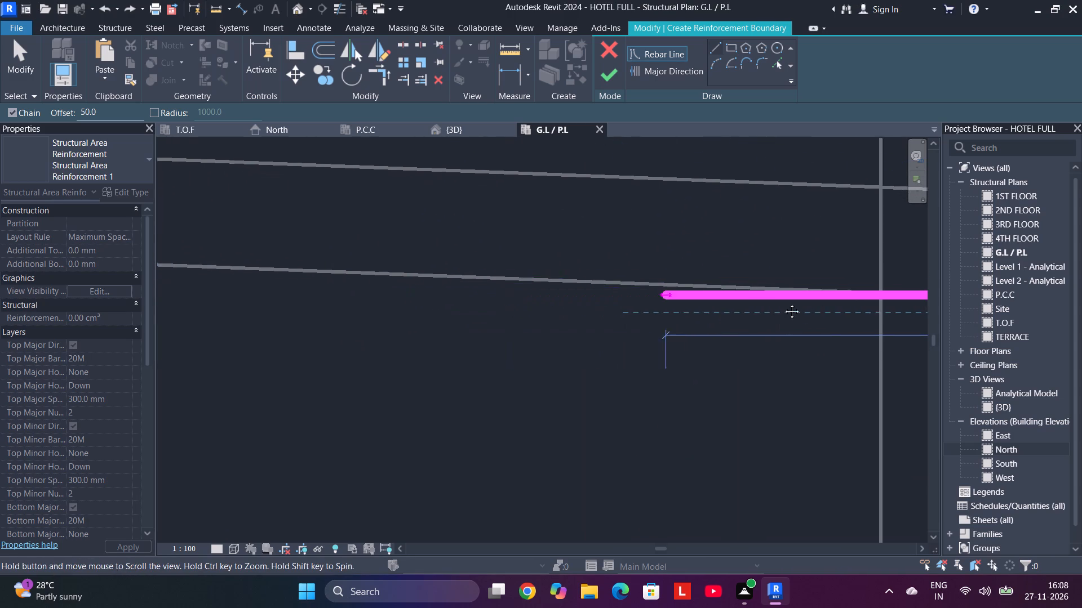
middle_click_drag(783, 303, 846, 307)
scroll(335, 279, "down", 7)
middle_click_drag(339, 269, 776, 280)
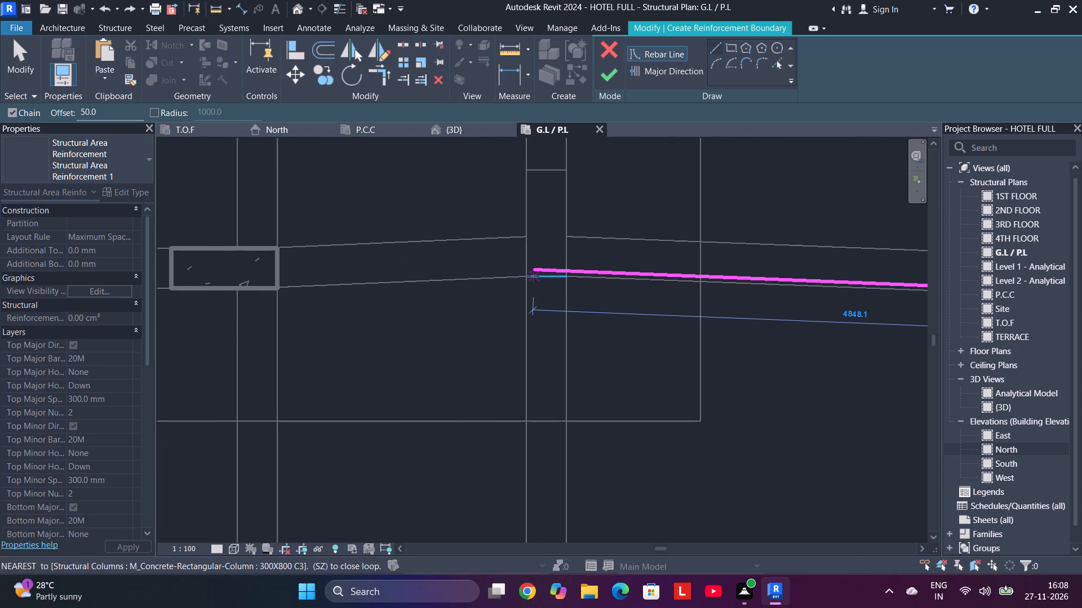
scroll(567, 274, "up", 4)
left_click(567, 274)
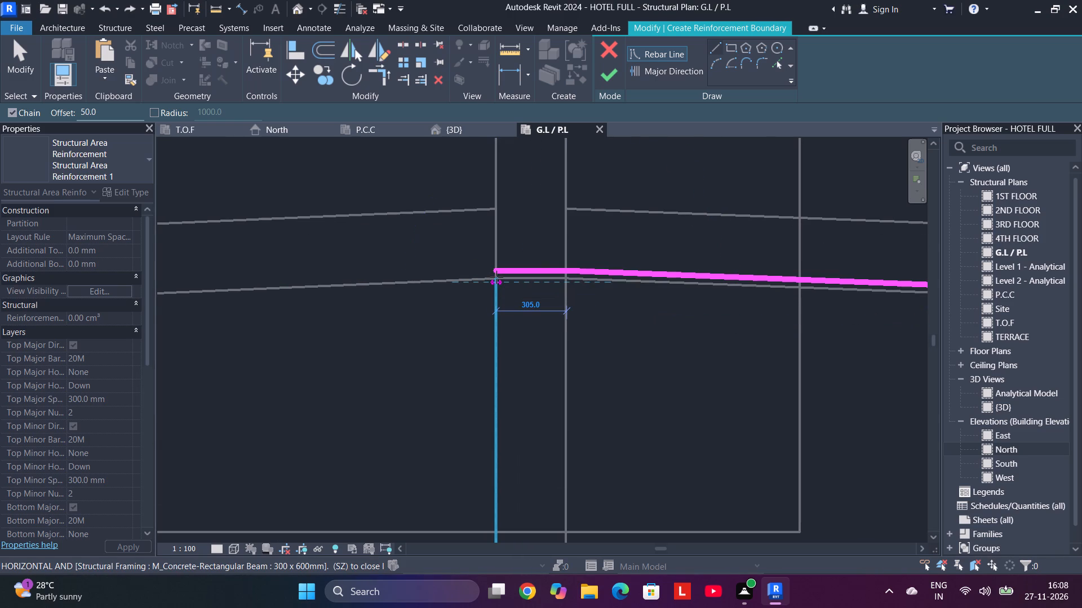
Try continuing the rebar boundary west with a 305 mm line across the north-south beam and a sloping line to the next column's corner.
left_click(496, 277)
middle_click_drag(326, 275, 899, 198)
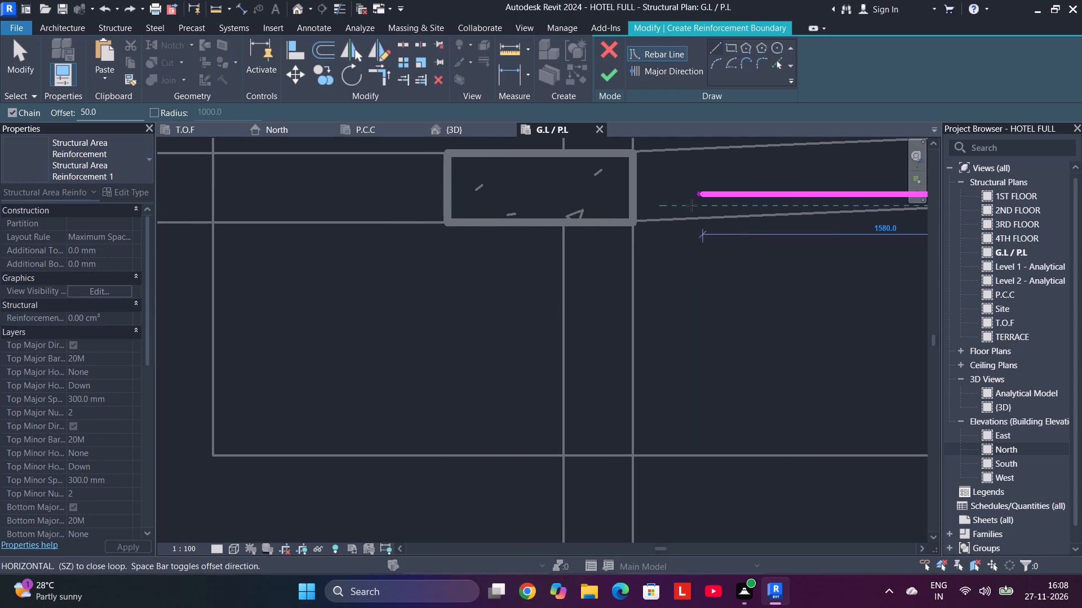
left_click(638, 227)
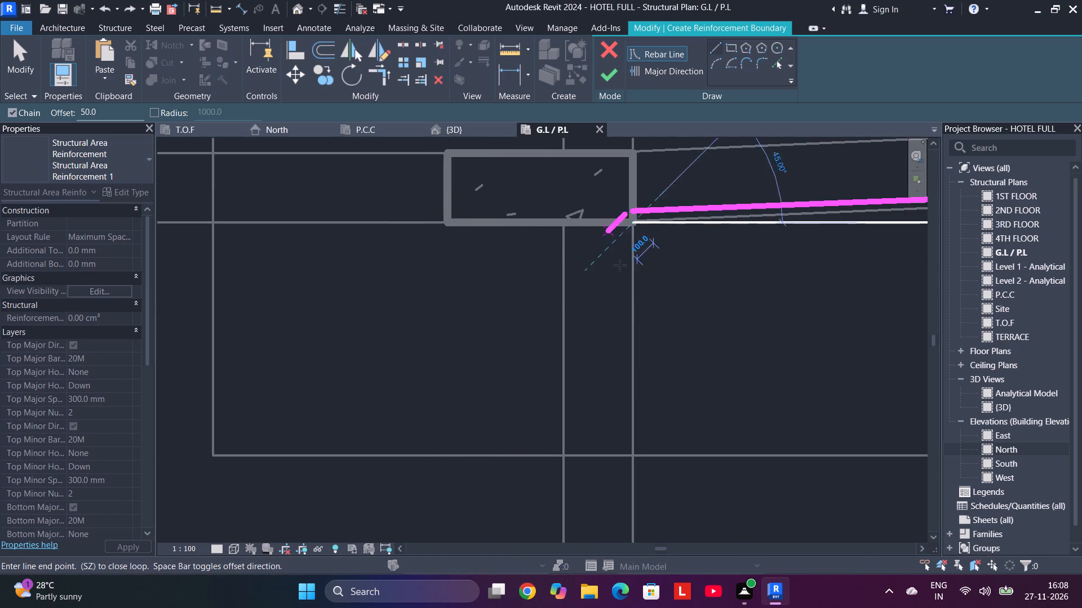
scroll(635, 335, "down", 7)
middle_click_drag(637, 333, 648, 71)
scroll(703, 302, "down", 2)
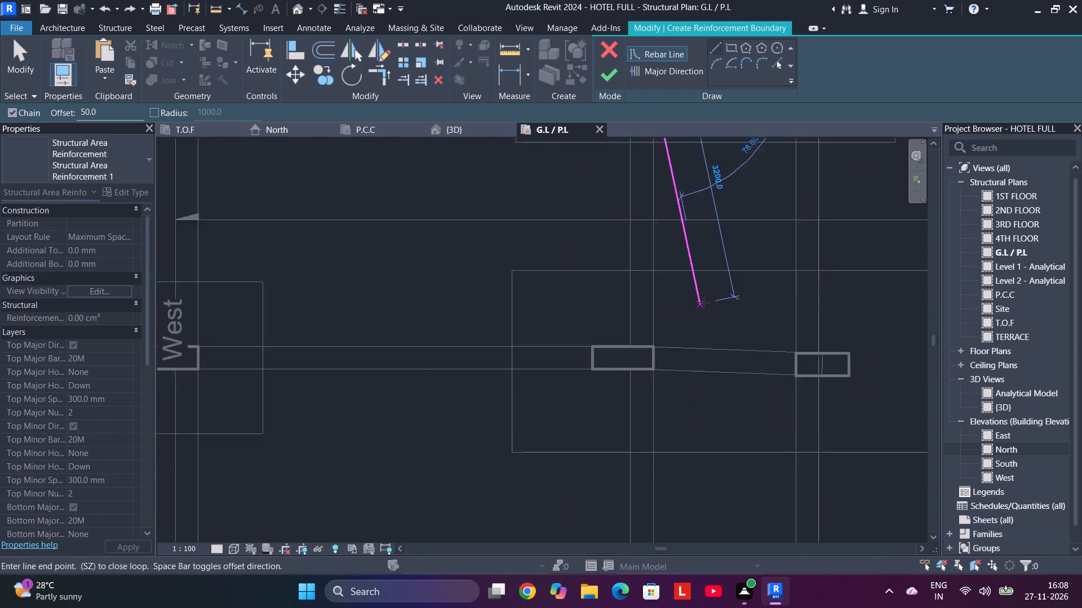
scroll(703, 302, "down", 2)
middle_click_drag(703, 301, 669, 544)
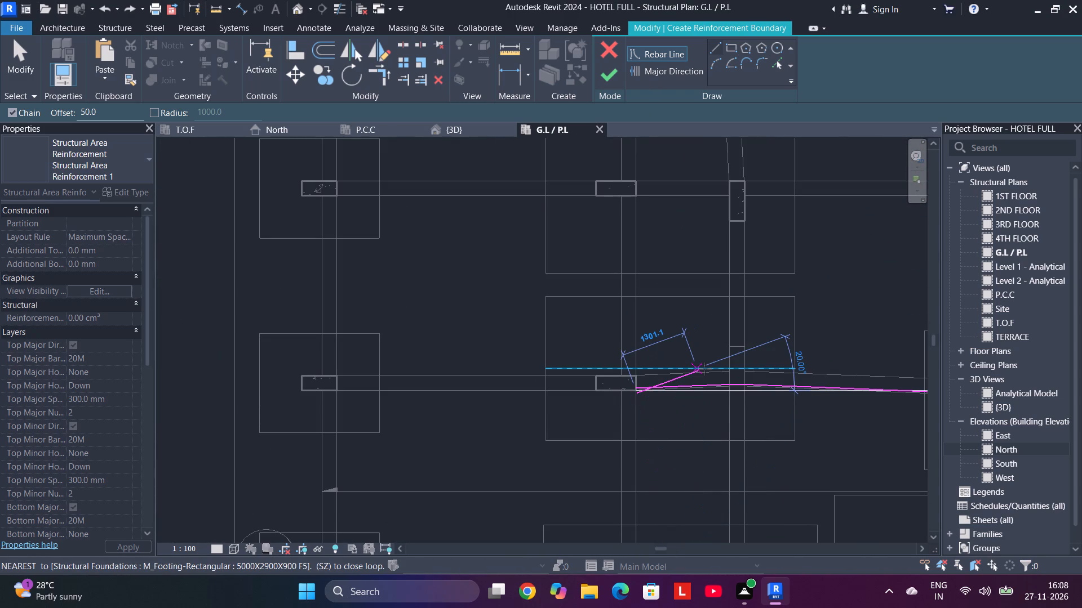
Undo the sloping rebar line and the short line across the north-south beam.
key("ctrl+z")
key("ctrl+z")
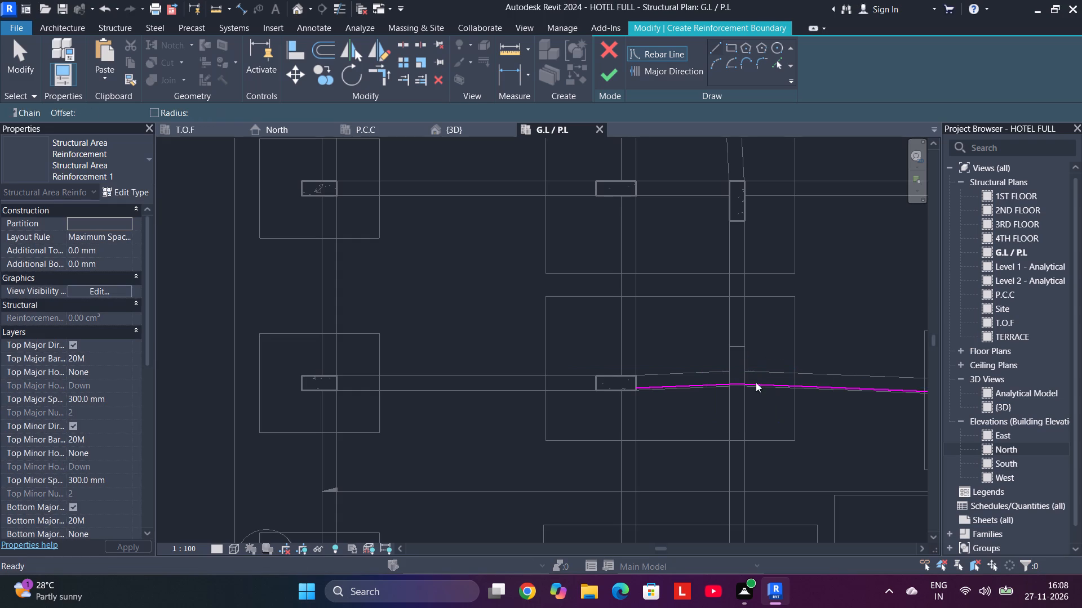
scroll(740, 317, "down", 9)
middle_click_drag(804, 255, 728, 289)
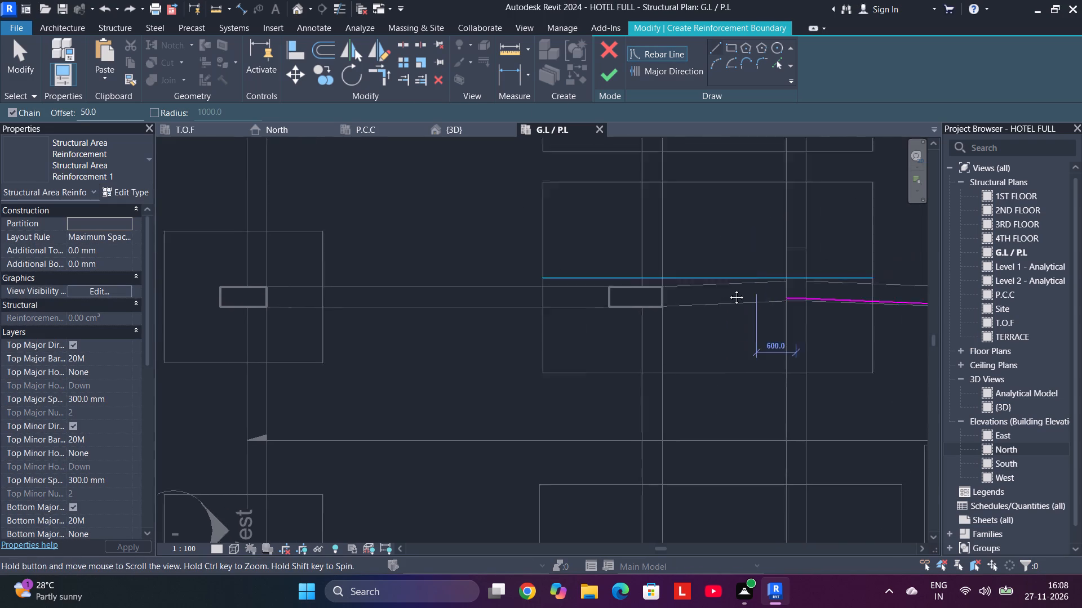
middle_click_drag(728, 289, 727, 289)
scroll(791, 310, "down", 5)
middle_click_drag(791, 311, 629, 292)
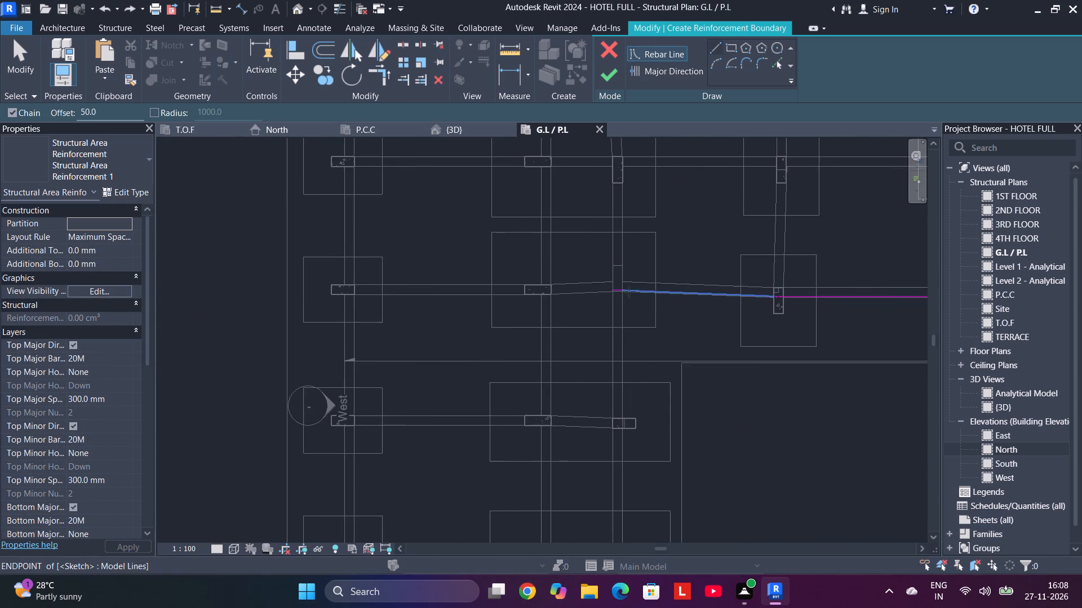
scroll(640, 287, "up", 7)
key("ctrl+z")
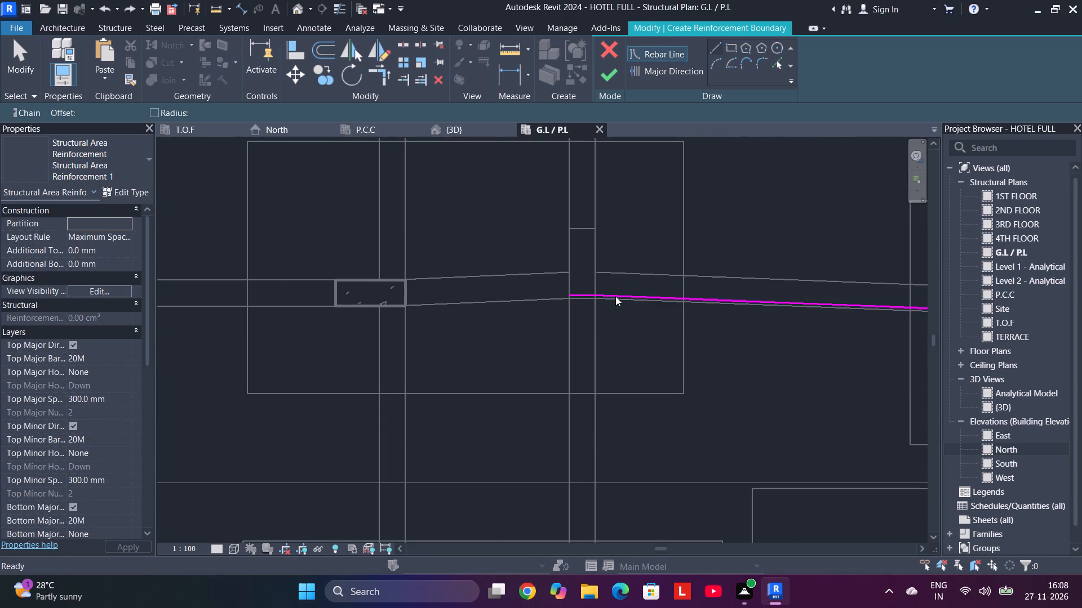
Draw the vertical rebar line south along the west wing's inner east edge, offset 50 mm inside, to the south face of the column where the edge starts sloping.
left_click(565, 270)
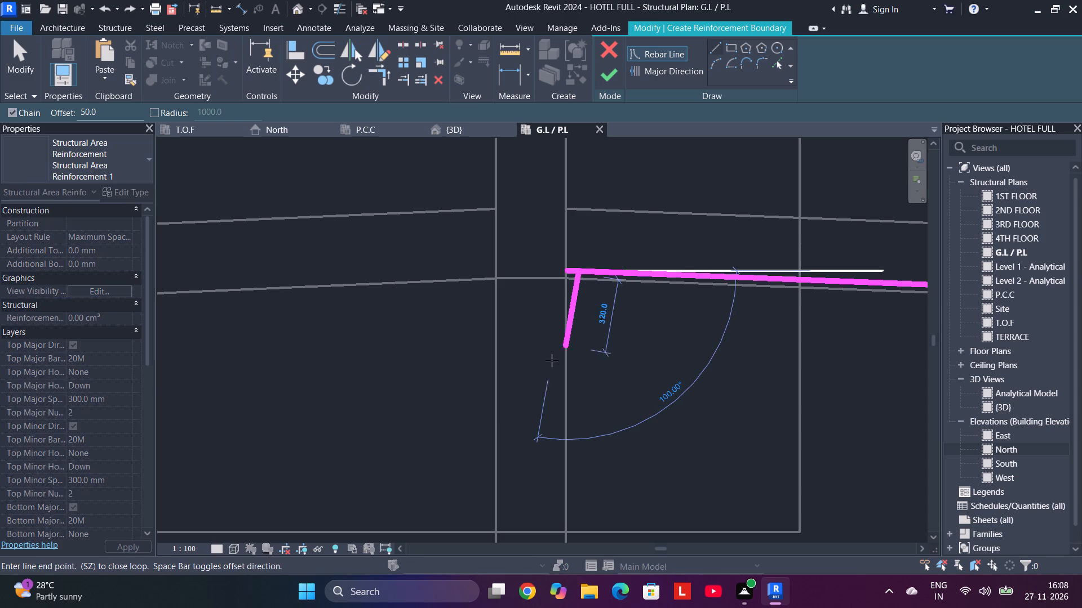
key("space")
scroll(571, 394, "down", 5)
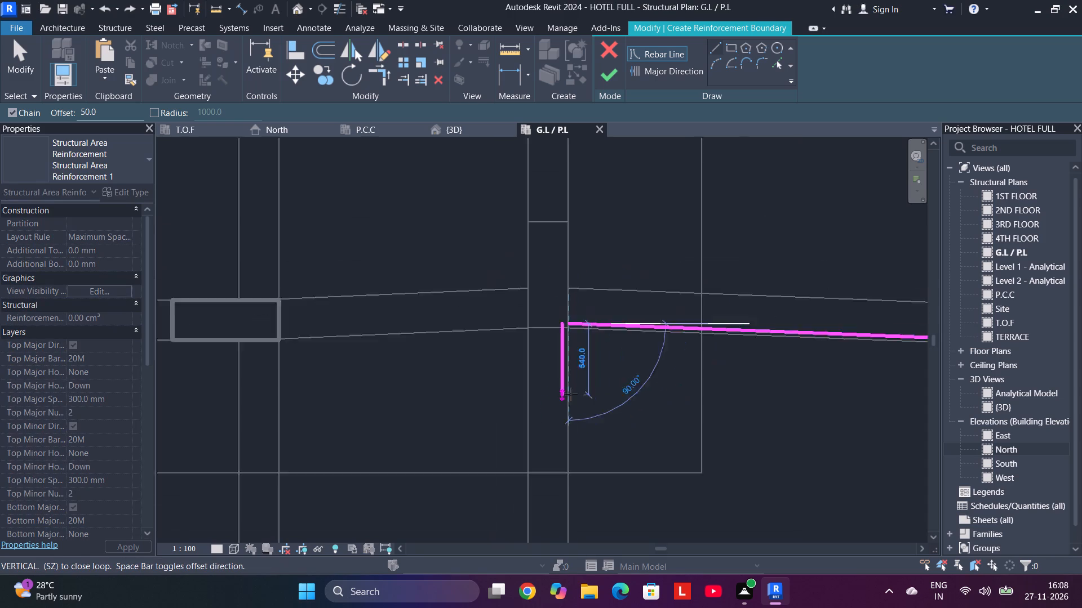
middle_click_drag(609, 504, 606, 498)
scroll(609, 503, "down", 3)
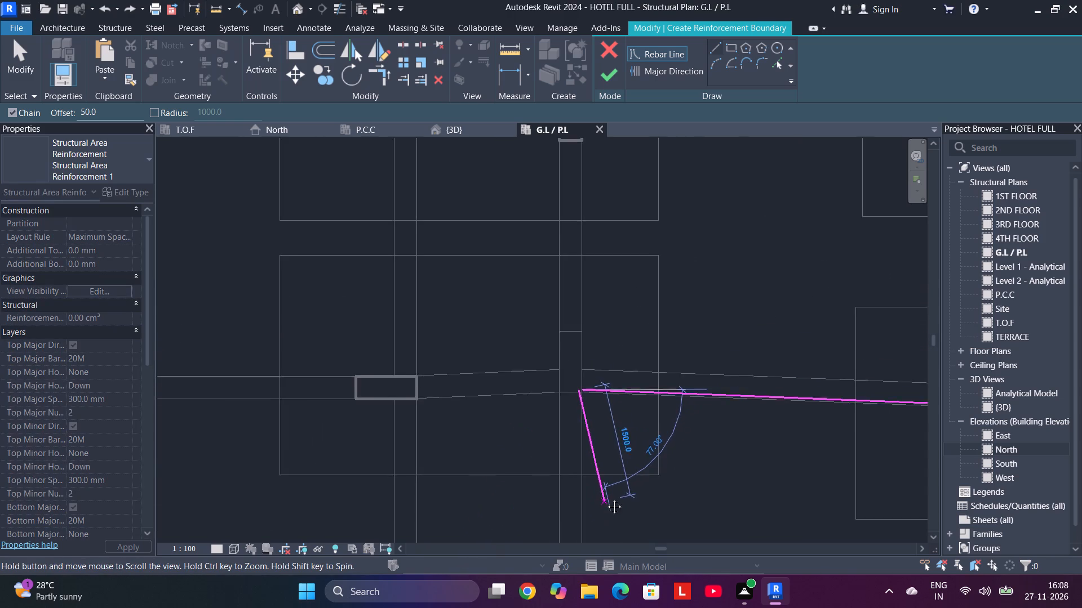
middle_click_drag(606, 498, 575, 266)
middle_click_drag(559, 436, 549, 297)
scroll(527, 440, "down", 1)
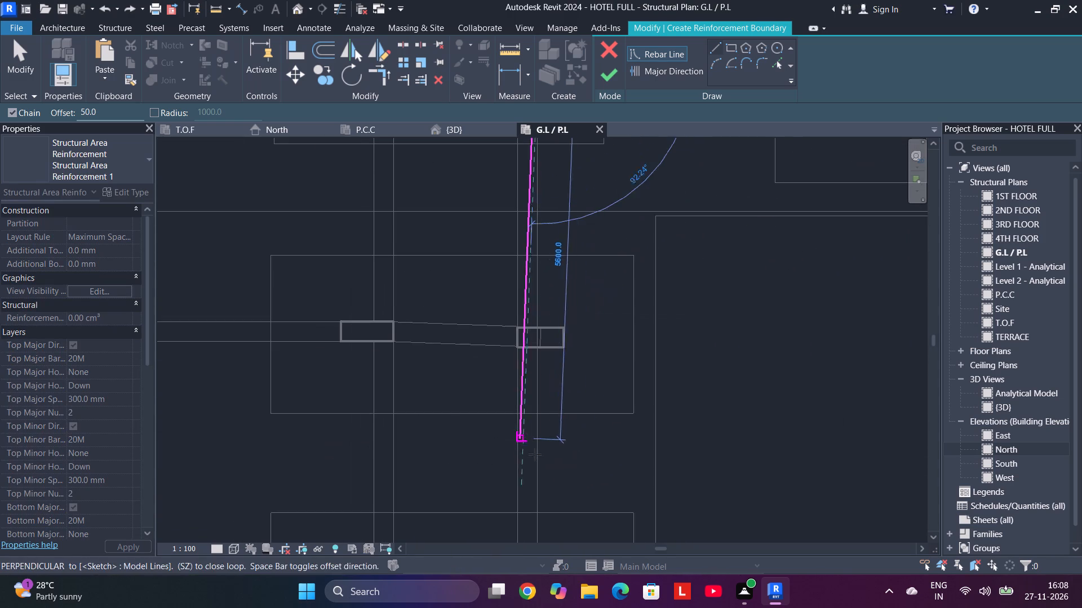
middle_click_drag(546, 469, 551, 281)
middle_click_drag(555, 488, 560, 312)
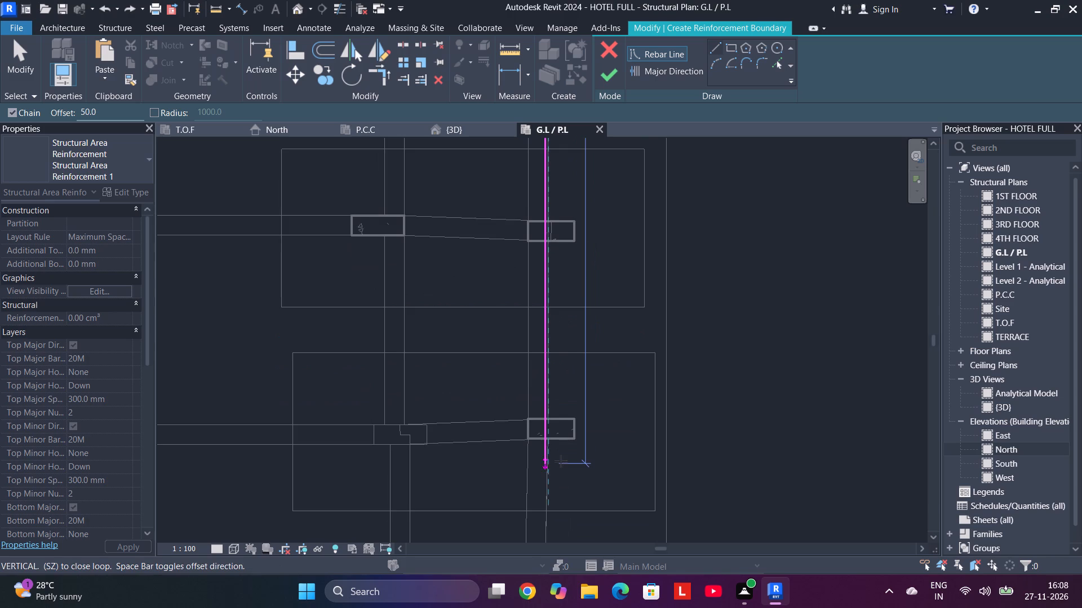
middle_click_drag(561, 461, 562, 302)
middle_click_drag(546, 457, 560, 314)
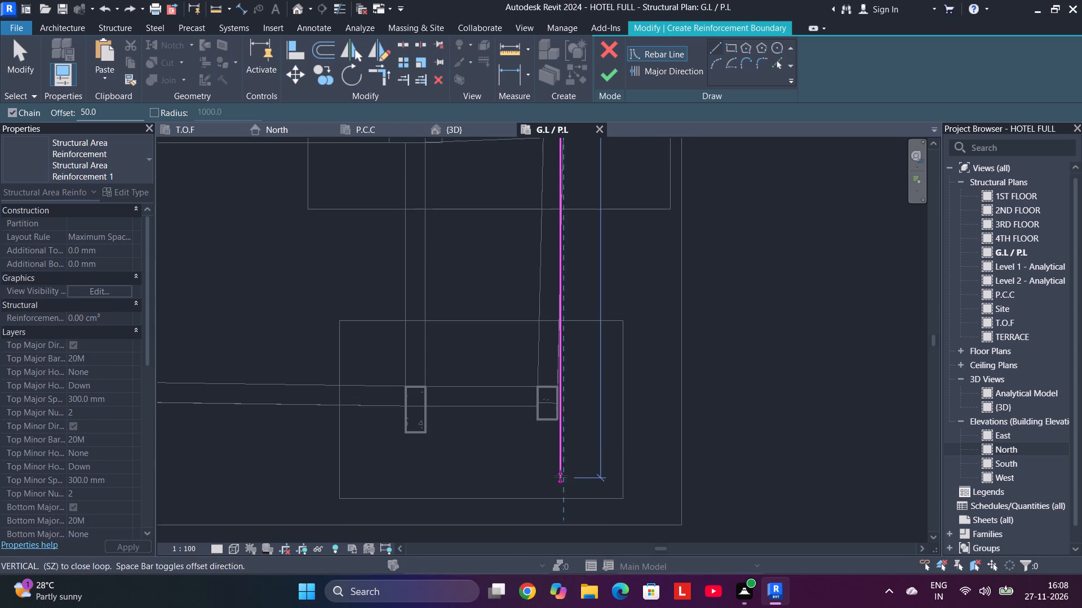
middle_click_drag(560, 476, 557, 394)
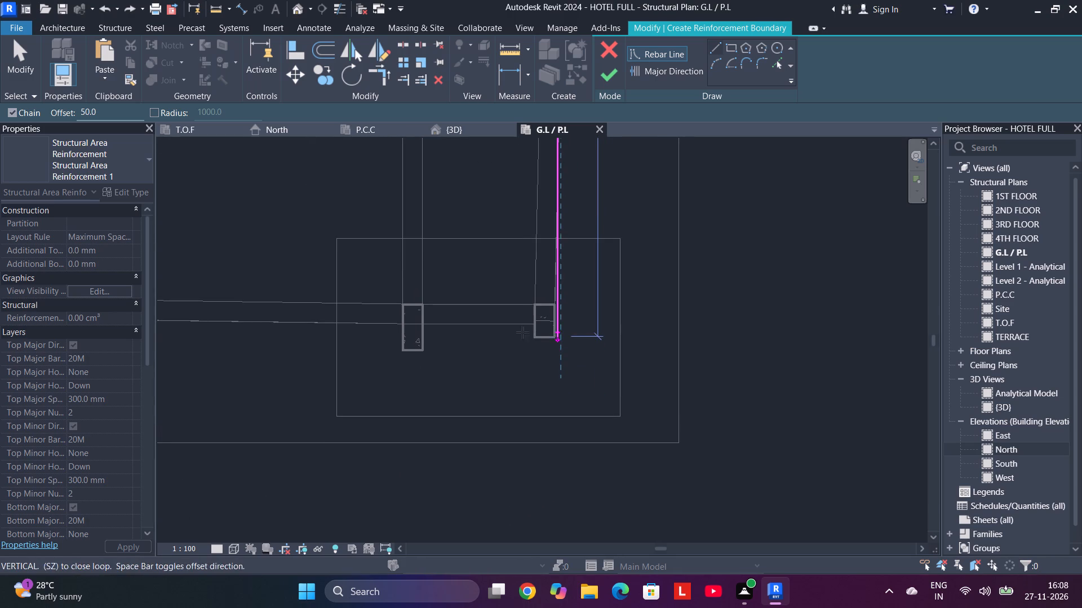
middle_click_drag(565, 297, 555, 490)
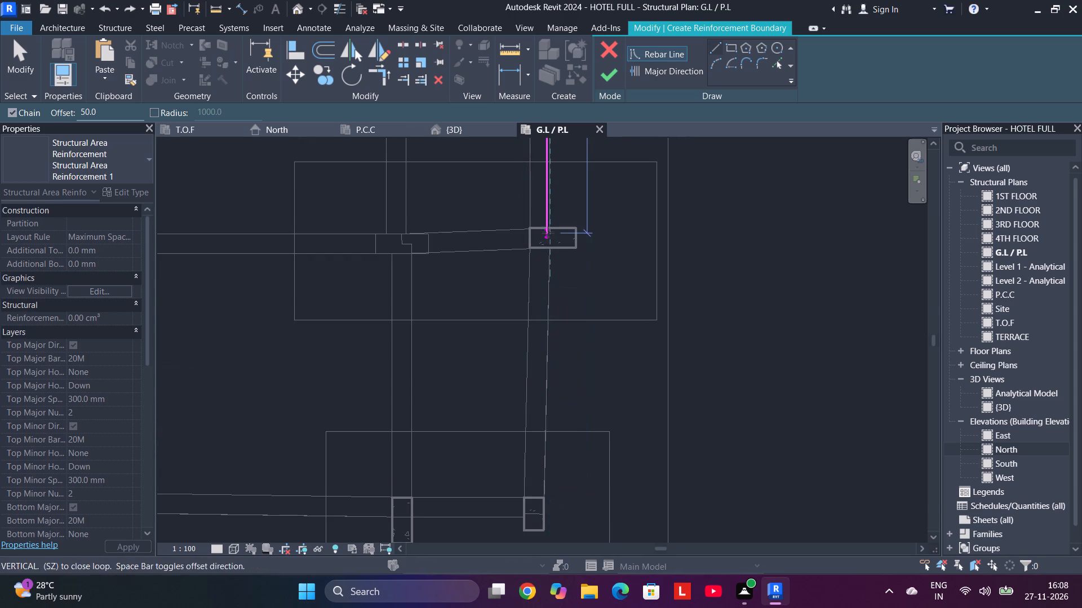
middle_click_drag(548, 238, 538, 318)
scroll(534, 336, "up", 9)
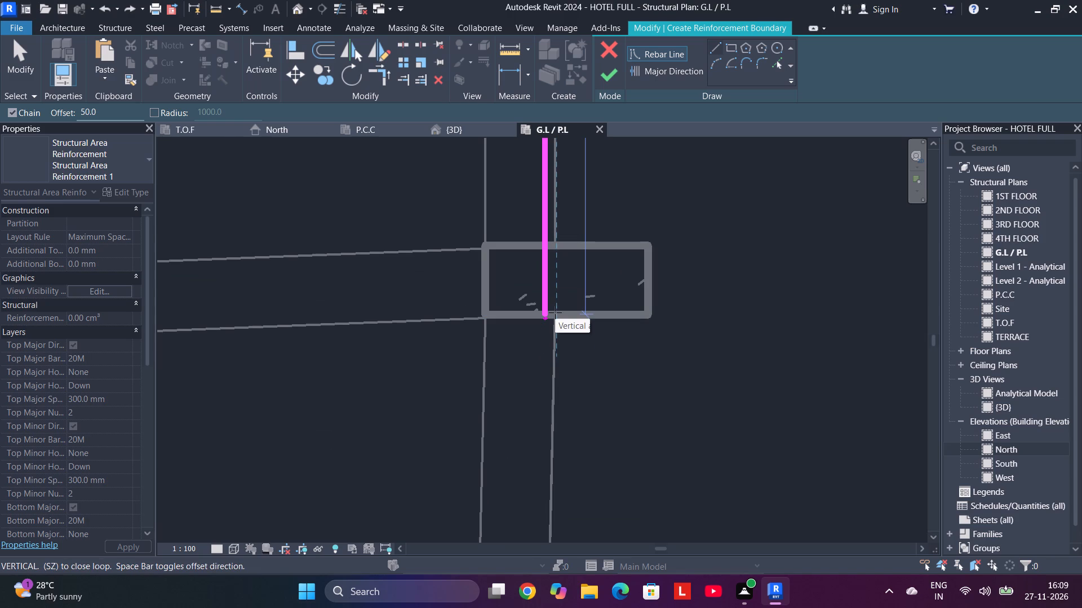
left_click(556, 314)
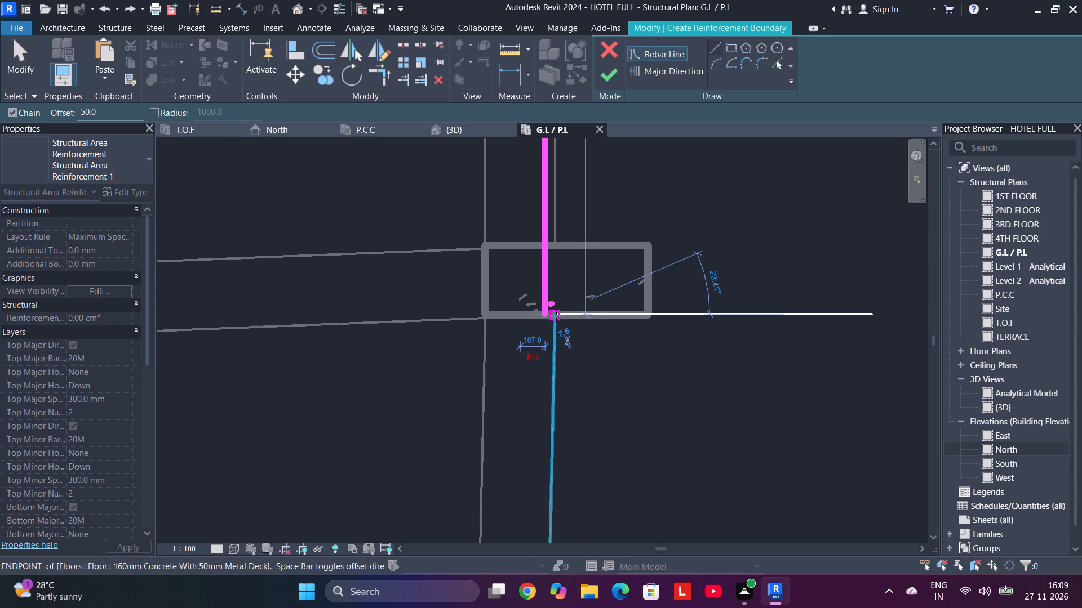
Draw the rebar boundary line south parallel to the slightly sloping floor edge, down to the southeast corner of the west wing's end column.
scroll(546, 438, "down", 1)
middle_click_drag(544, 468, 567, 293)
scroll(554, 482, "down", 2)
middle_click_drag(573, 497, 577, 340)
middle_click_drag(573, 489, 562, 309)
middle_click_drag(561, 472, 557, 459)
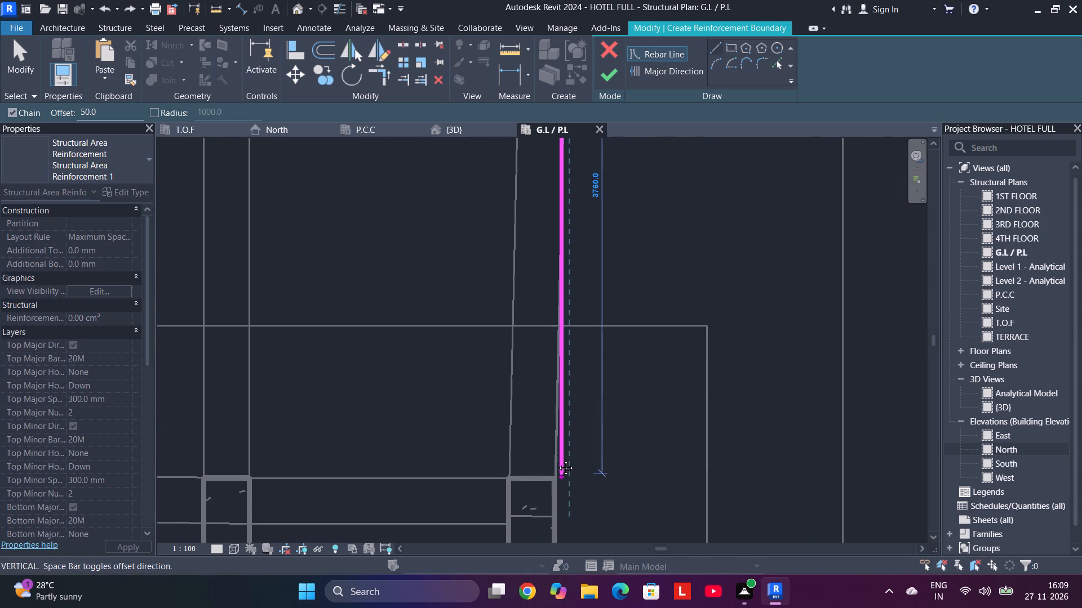
middle_click_drag(557, 459, 546, 342)
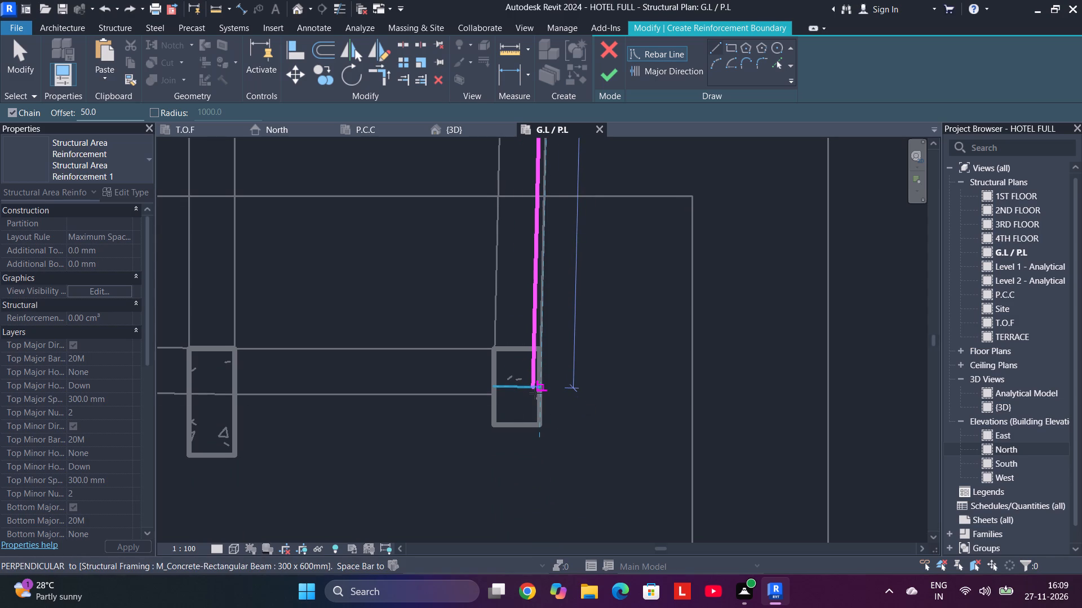
left_click(538, 424)
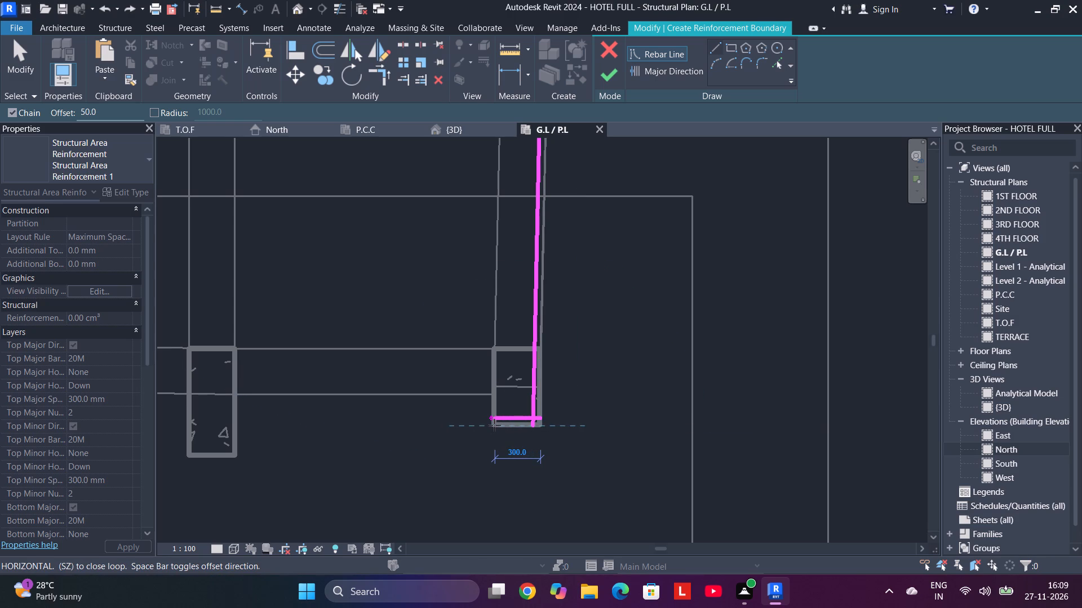
Wrap the boundary around that end column, 300 mm west along its south face and north to the east-west beam's south edge.
left_click(495, 425)
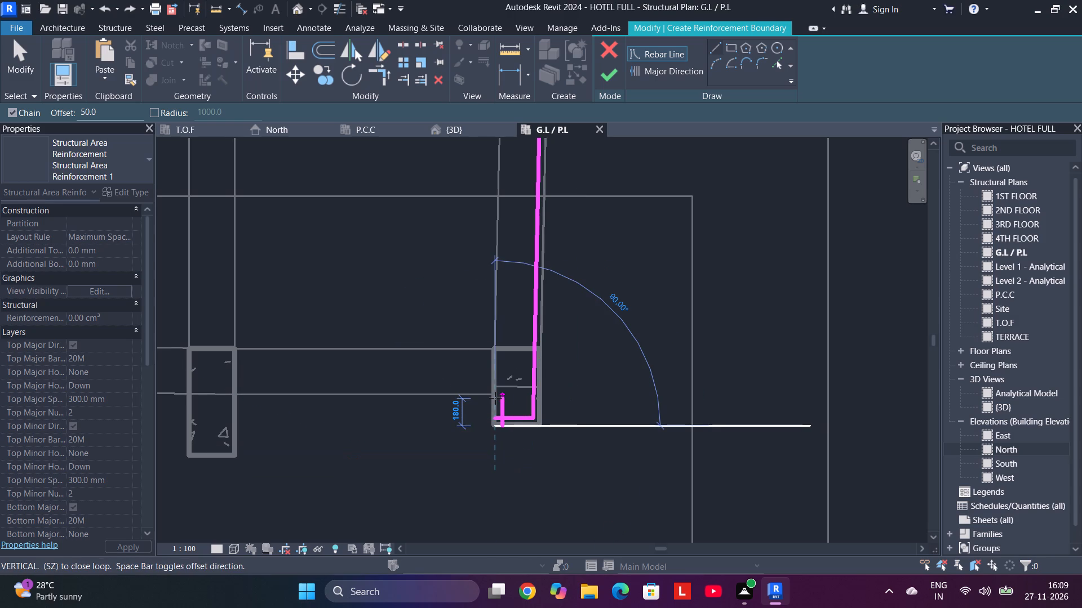
left_click(489, 393)
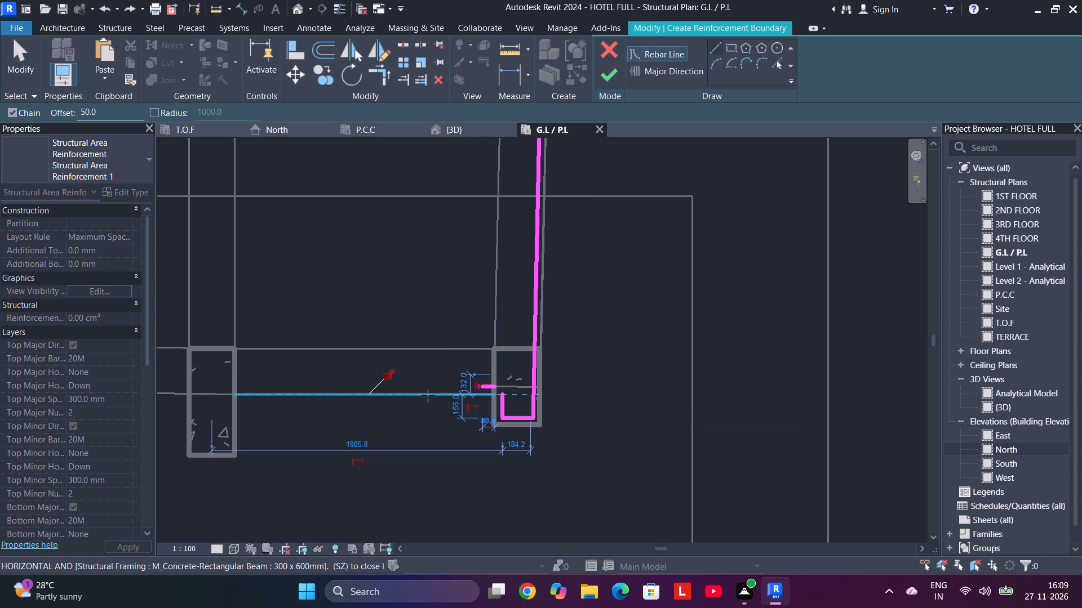
Draw the boundary west along the beams' south edge, about 1707 mm to the next column and about 6090 mm along the sloping beam to the southwest column.
middle_click_drag(266, 391, 590, 395)
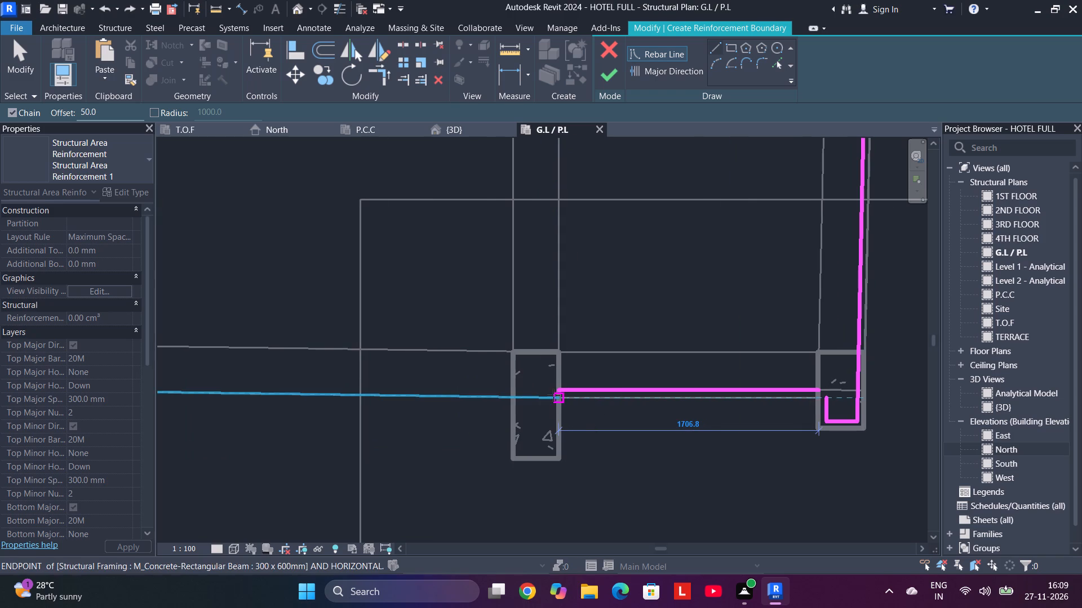
left_click_drag(556, 395, 544, 395)
middle_click_drag(314, 388, 958, 378)
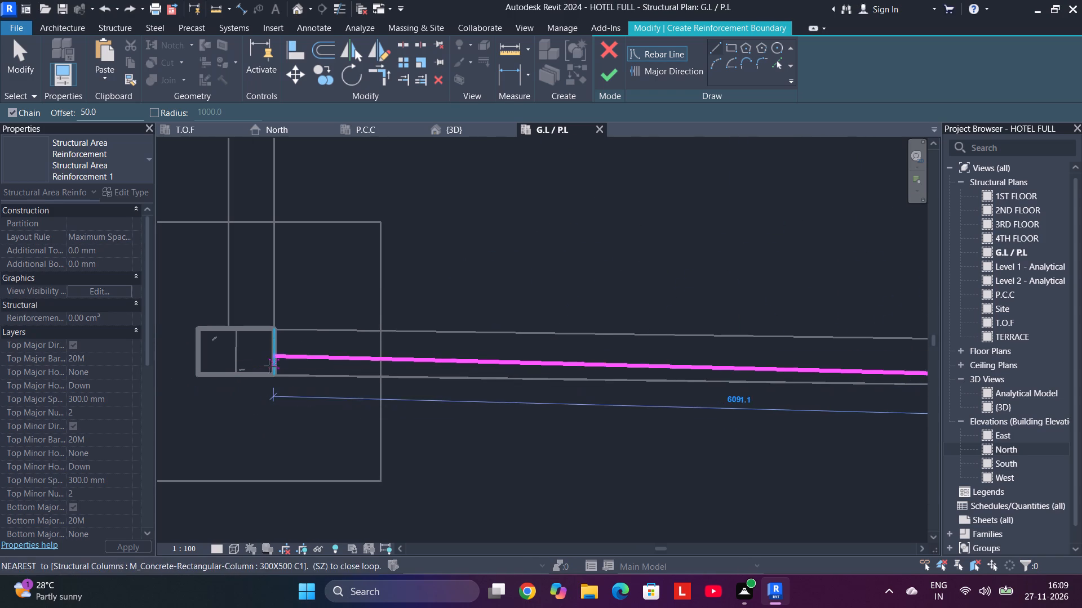
scroll(277, 371, "up", 5)
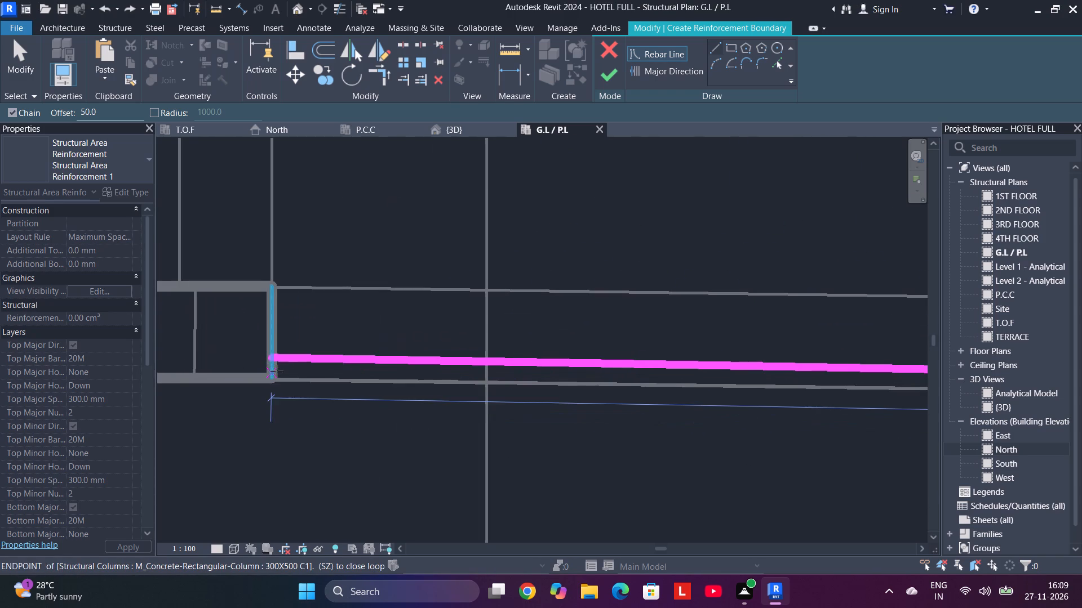
left_click(276, 373)
Wrap the boundary around the southwest column, 500 mm along its south face, up its west face and east to the north-south beam's west edge.
middle_click_drag(282, 372, 577, 368)
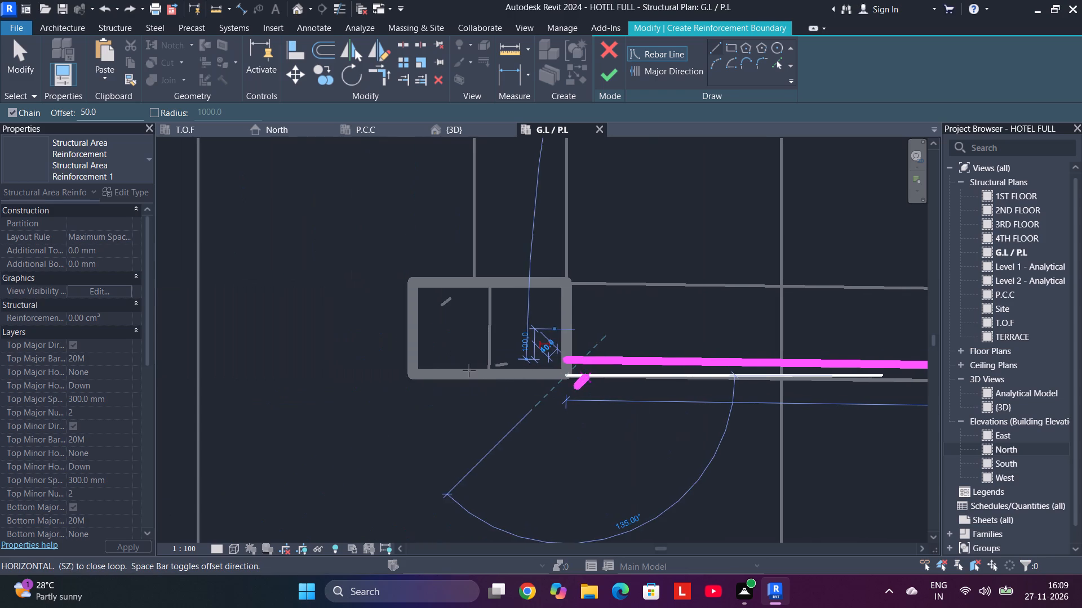
left_click(416, 370)
left_click(414, 285)
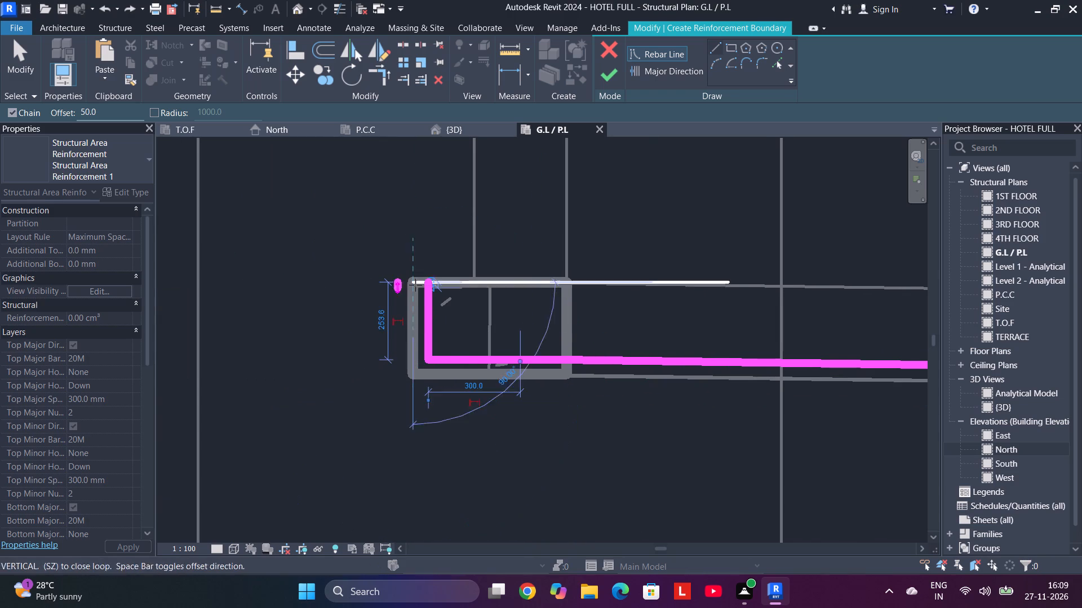
left_click(473, 280)
Draw the long vertical rebar line north along the west beam's outer edge to the south face of the northwest corner column.
middle_click_drag(481, 249, 463, 354)
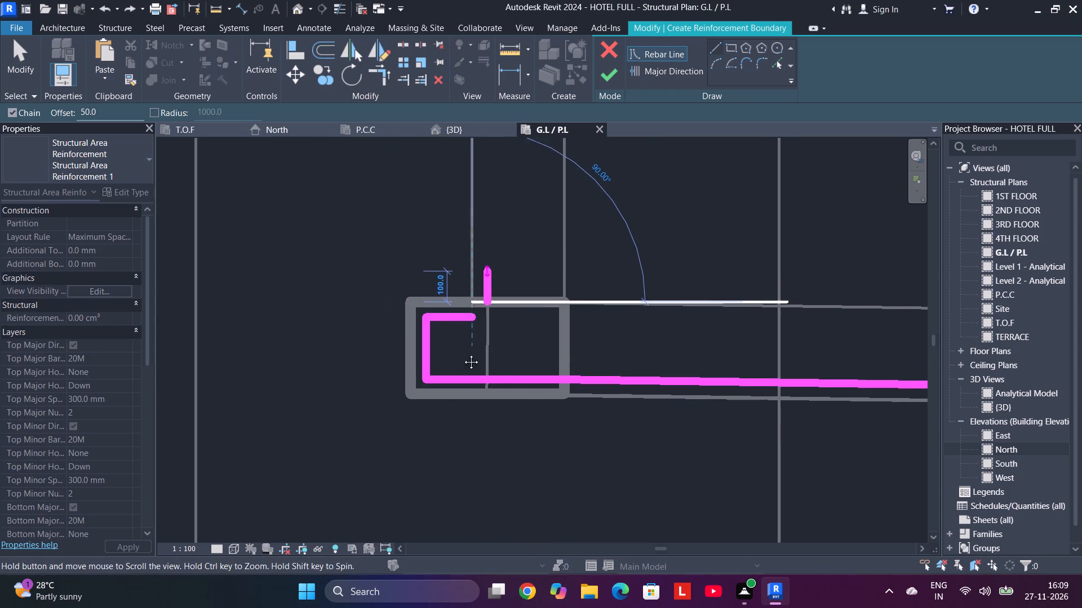
middle_click_drag(463, 354, 443, 482)
middle_click_drag(431, 240, 405, 570)
middle_click_drag(398, 270, 382, 546)
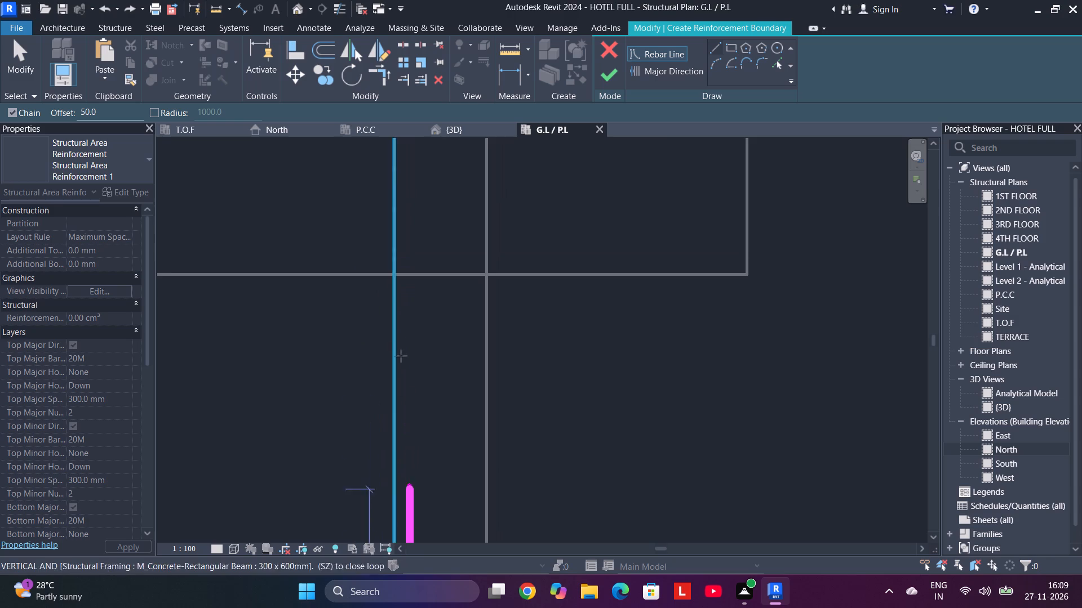
scroll(403, 337, "down", 11)
middle_click_drag(405, 217, 420, 607)
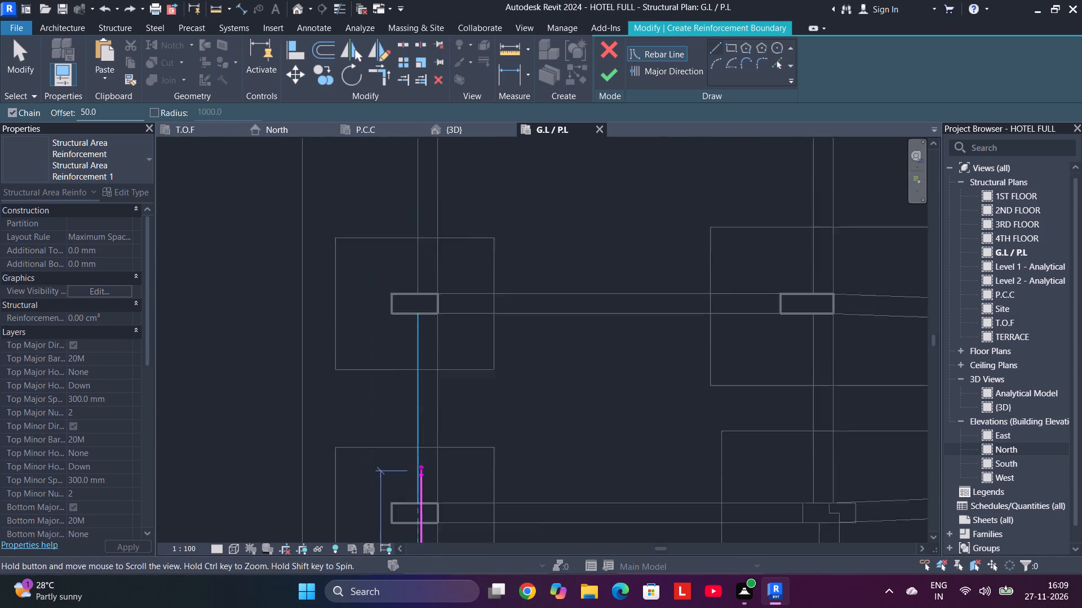
middle_click_drag(420, 607, 419, 595)
middle_click_drag(416, 295, 411, 534)
middle_click_drag(403, 284, 403, 284)
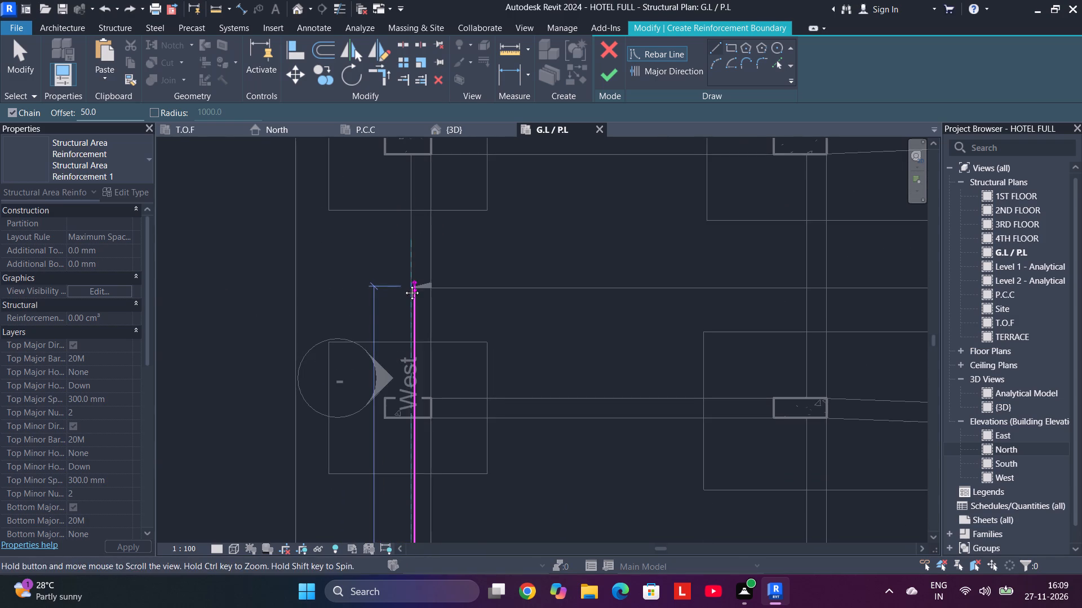
middle_click_drag(403, 284, 389, 509)
middle_click_drag(393, 260, 393, 506)
middle_click_drag(387, 245, 377, 547)
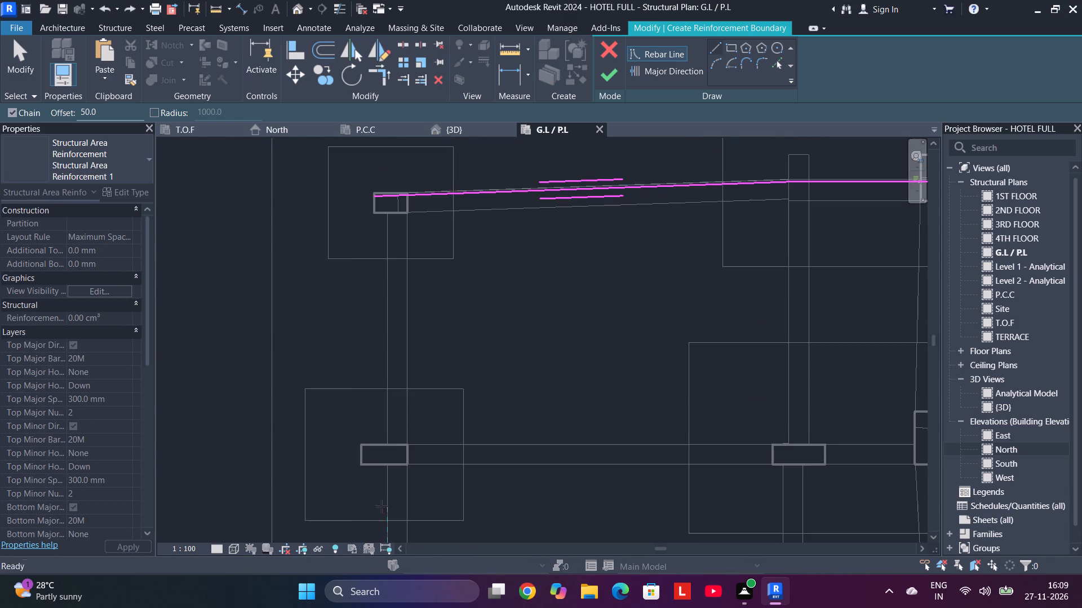
middle_click_drag(389, 245, 388, 424)
scroll(387, 398, "up", 10)
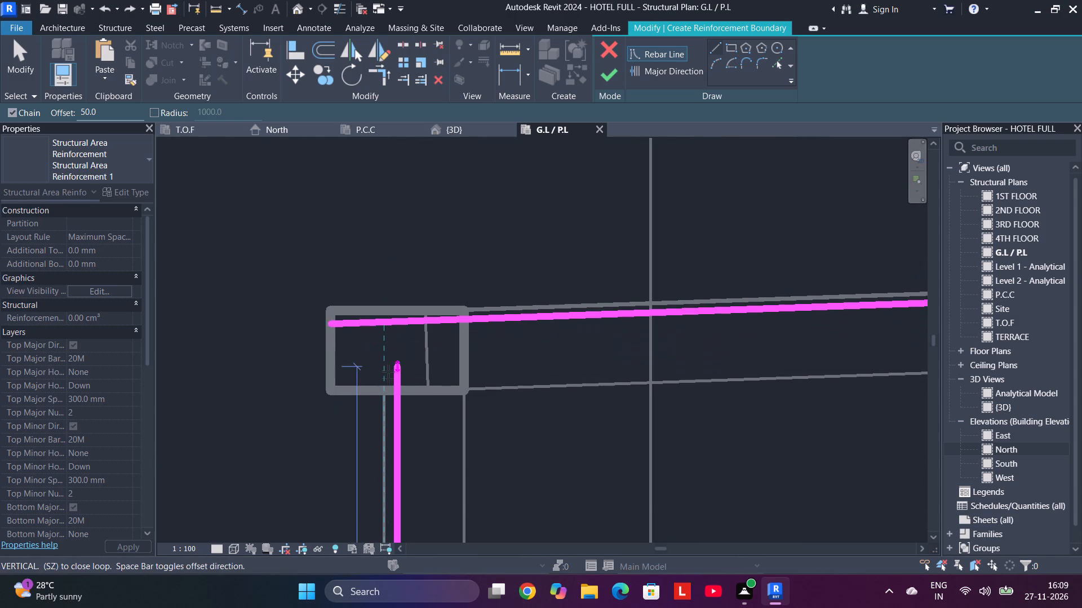
left_click(388, 391)
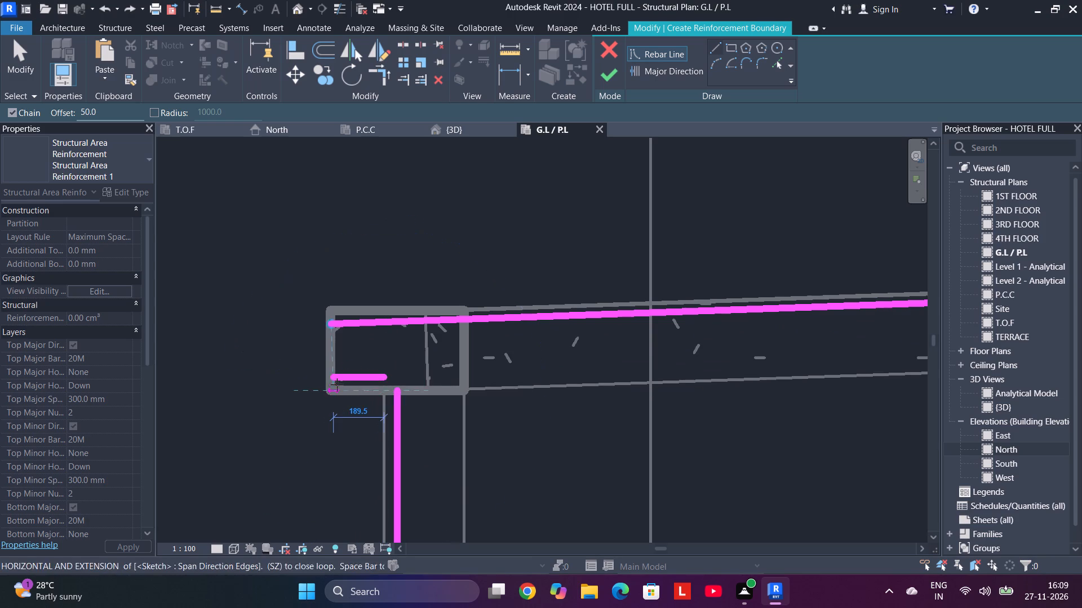
Wrap the boundary around the northwest column, about 190 mm west along its south face and 300 mm north to its outer corner.
left_click(335, 386)
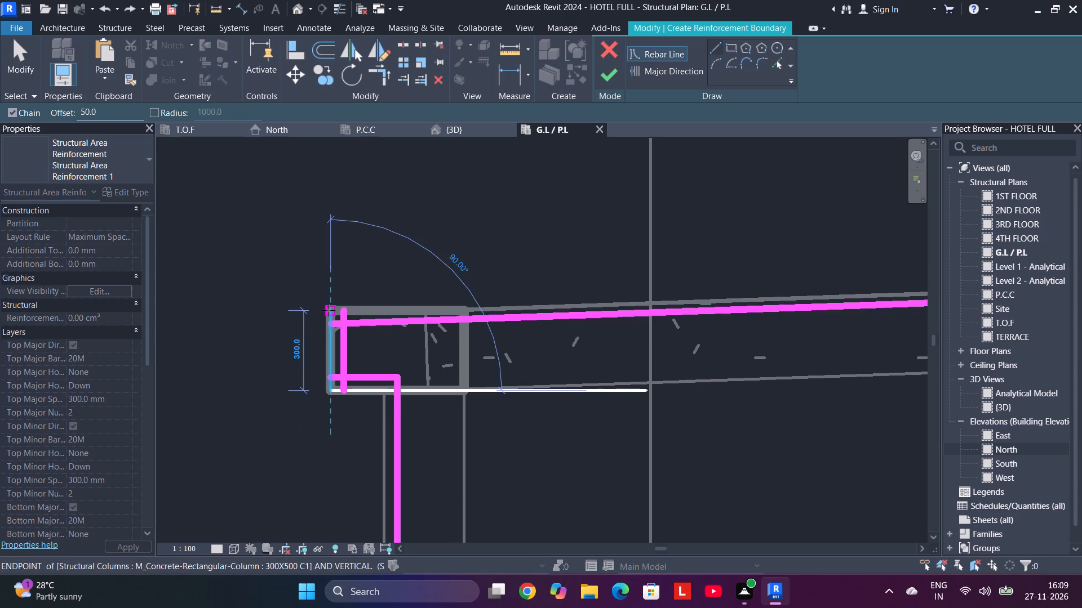
left_click(329, 310)
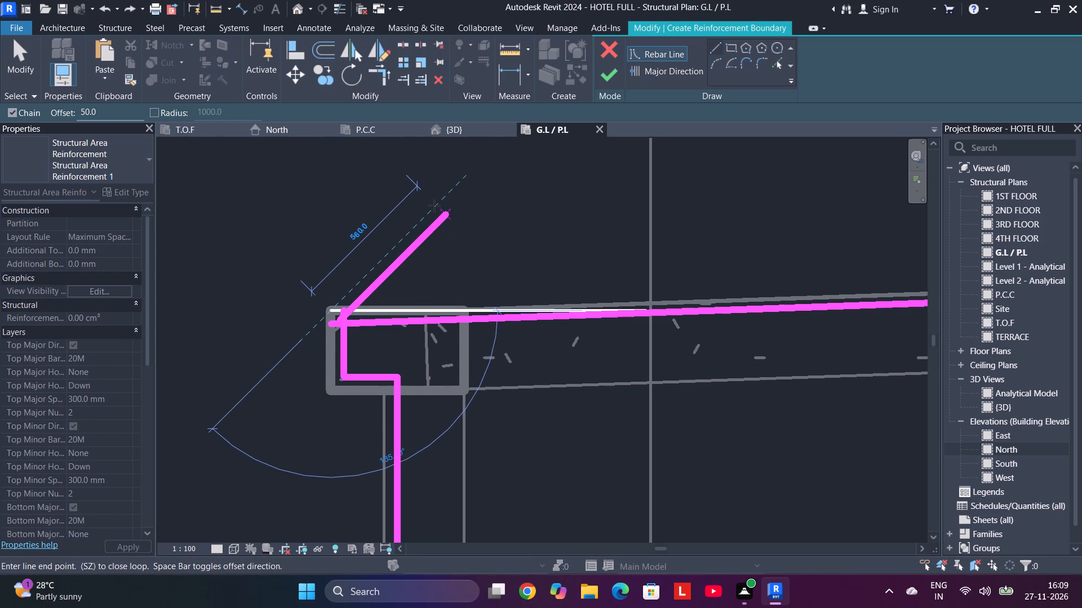
key("Escape")
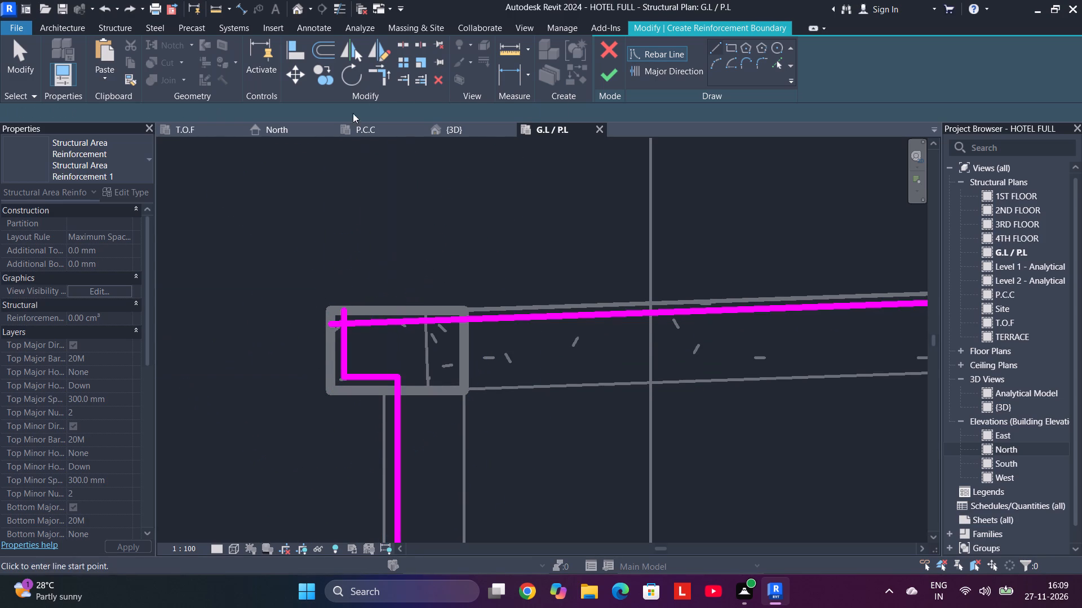
Trim the northwest column's vertical rebar line and the sloping north boundary line to a closed corner.
left_click(383, 82)
left_click(359, 319)
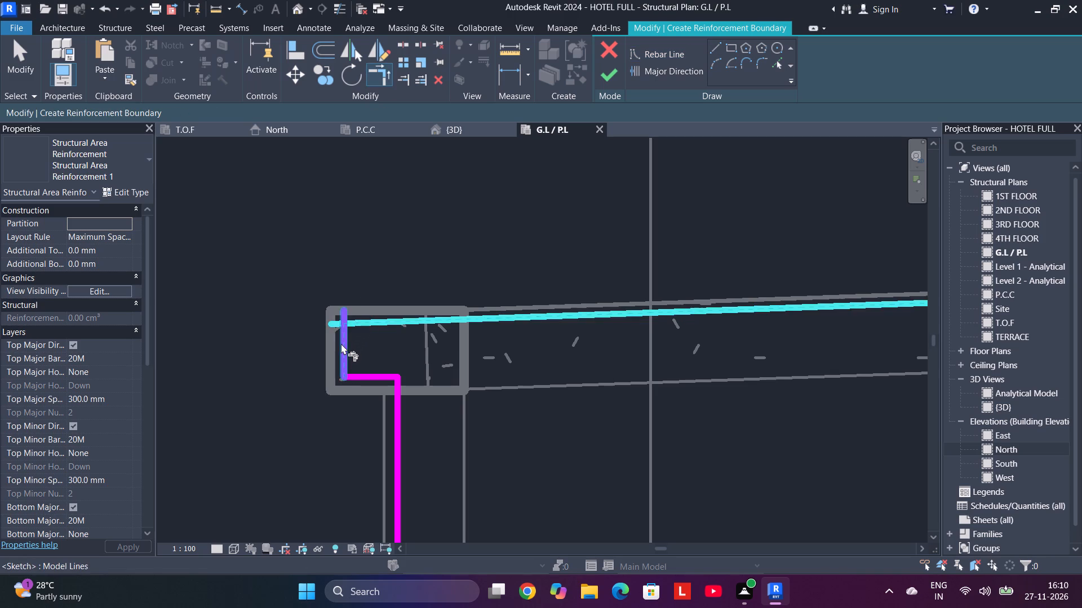
left_click(341, 343)
Examine the whole reinforcement boundary around the floor's north edge, both wings and the inner courtyard edges for continuity.
scroll(466, 304, "down", 17)
middle_click_drag(743, 381, 658, 381)
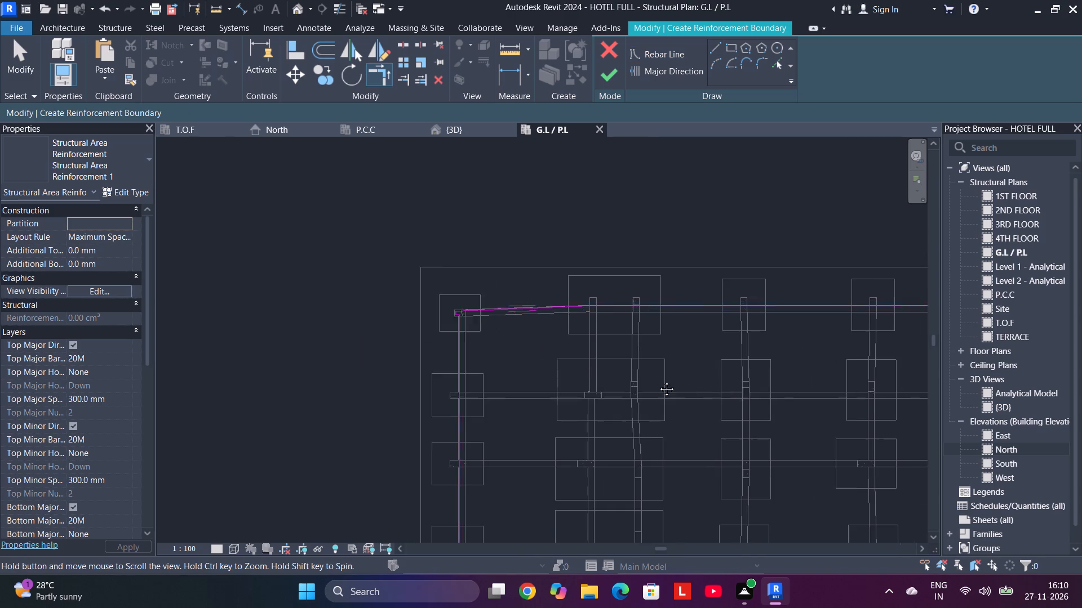
middle_click_drag(658, 381, 332, 327)
scroll(694, 331, "down", 1)
middle_click_drag(694, 331, 368, 287)
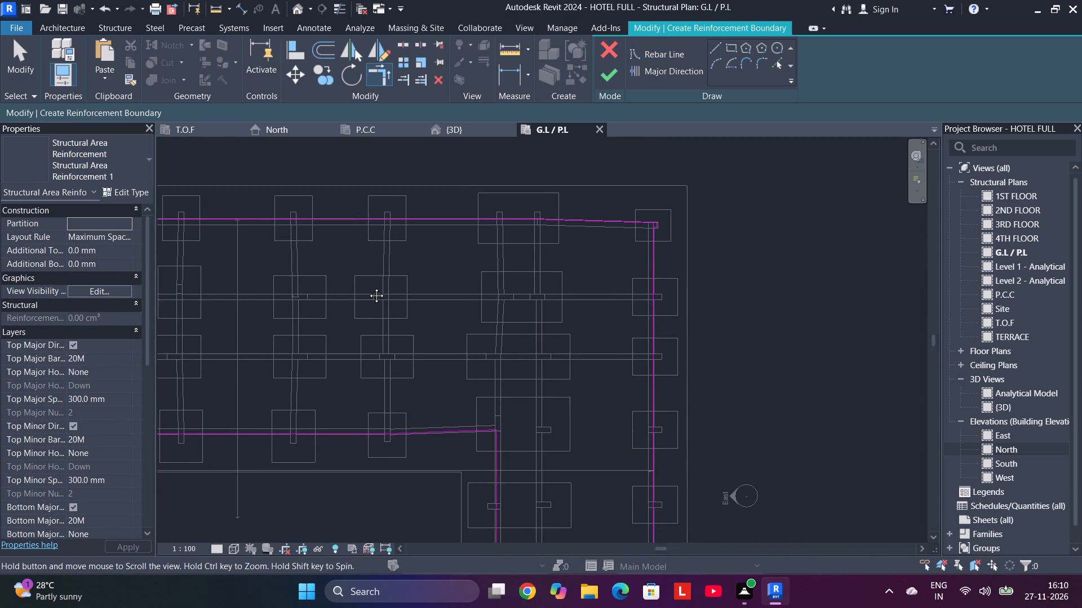
middle_click_drag(368, 287, 525, 198)
middle_click_drag(478, 254, 799, 220)
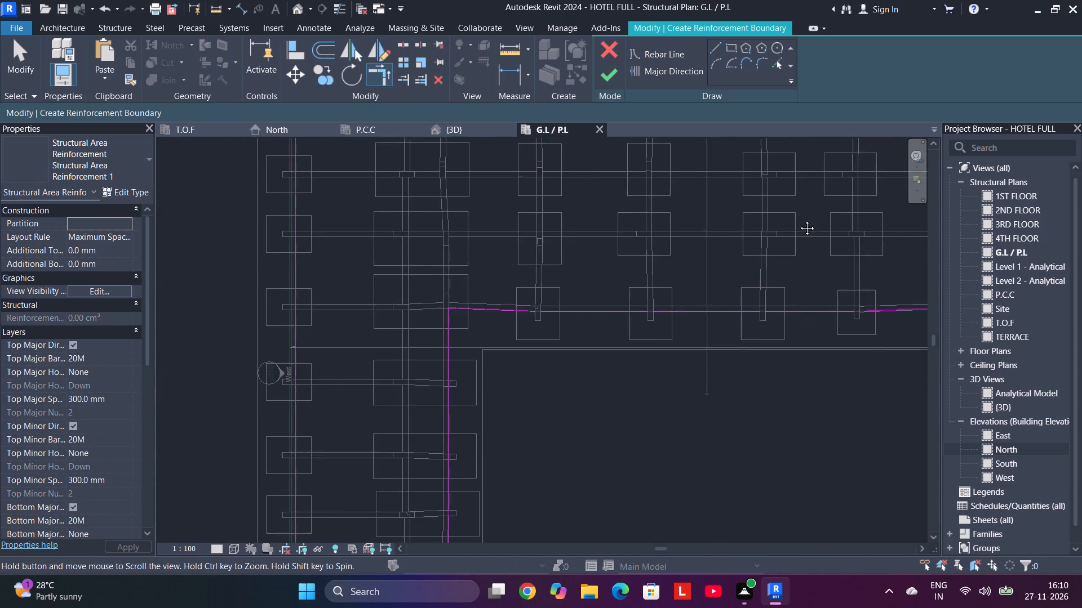
middle_click_drag(799, 220, 676, 175)
middle_click_drag(653, 433, 547, 156)
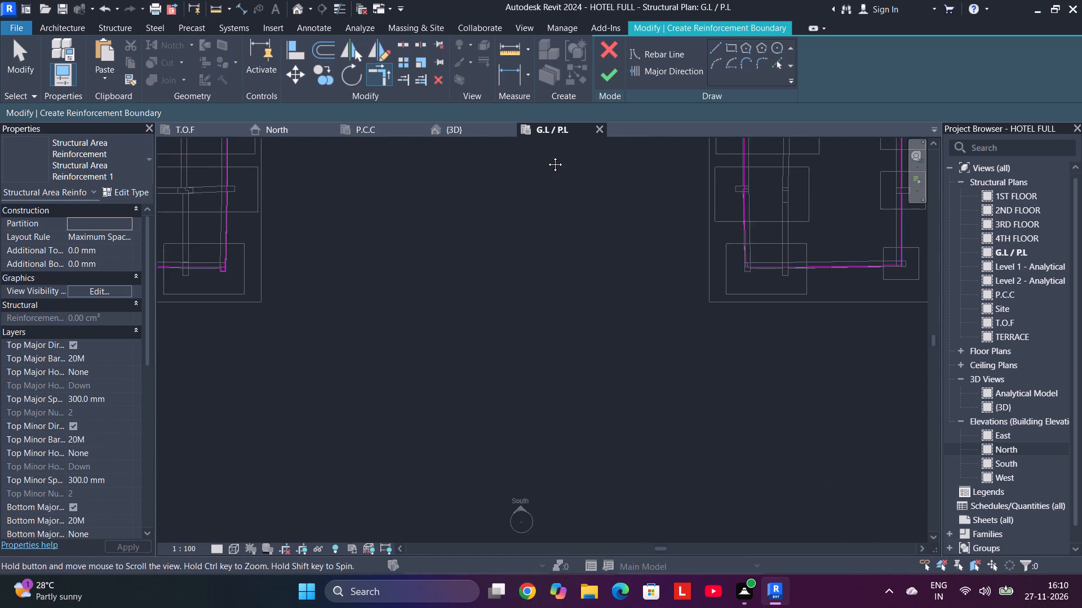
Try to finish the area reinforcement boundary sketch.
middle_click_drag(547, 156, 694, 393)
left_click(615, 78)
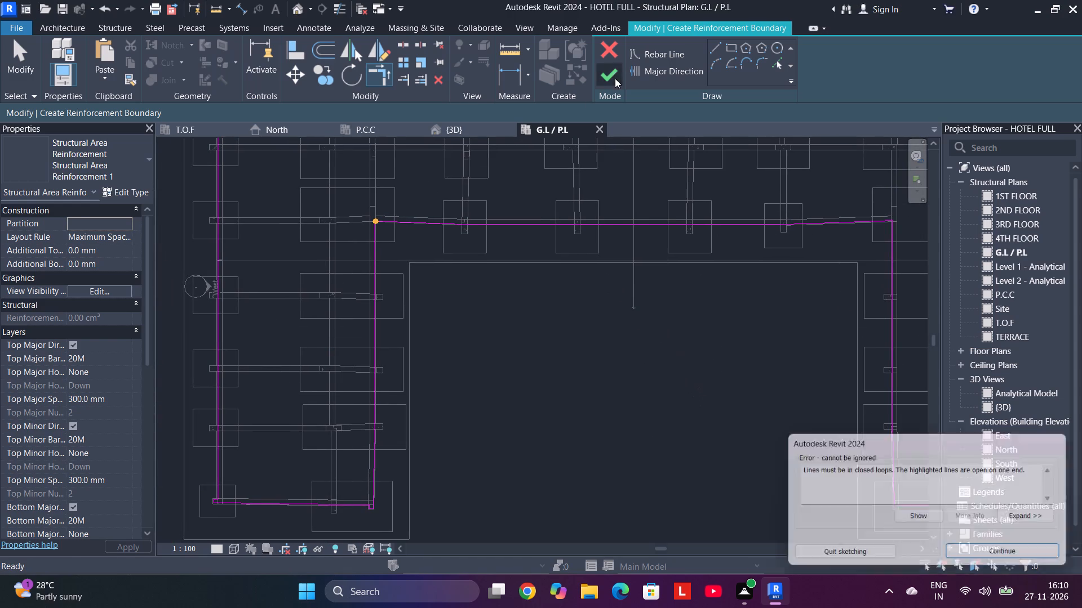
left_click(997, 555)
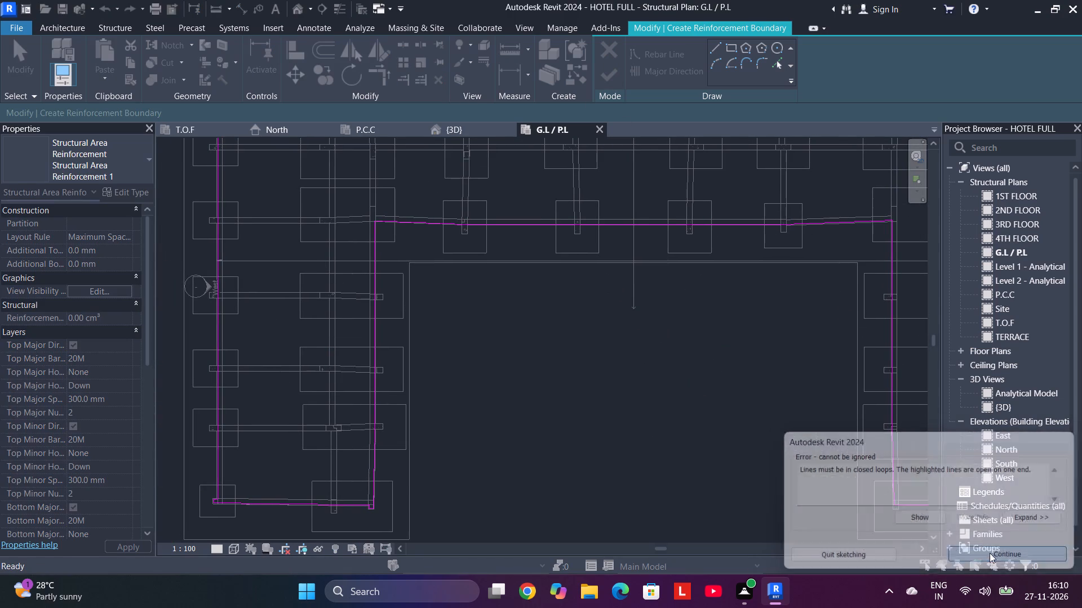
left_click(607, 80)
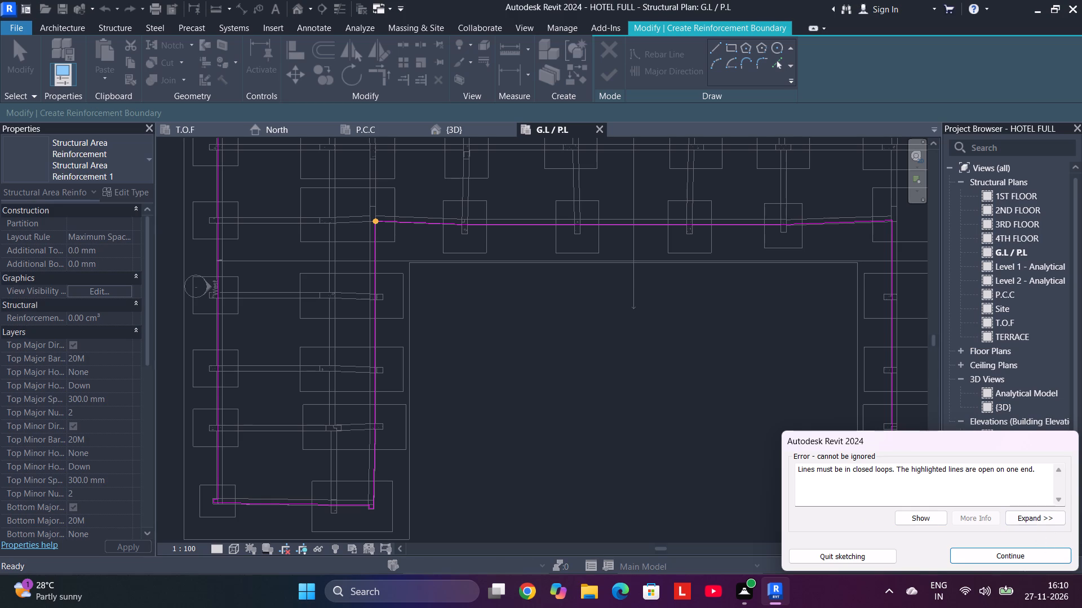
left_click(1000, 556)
Examine the boundary at the east wing's south end and along the north edge from the northwest to the northeast column for gaps.
middle_click_drag(797, 432, 461, 349)
scroll(702, 436, "up", 2)
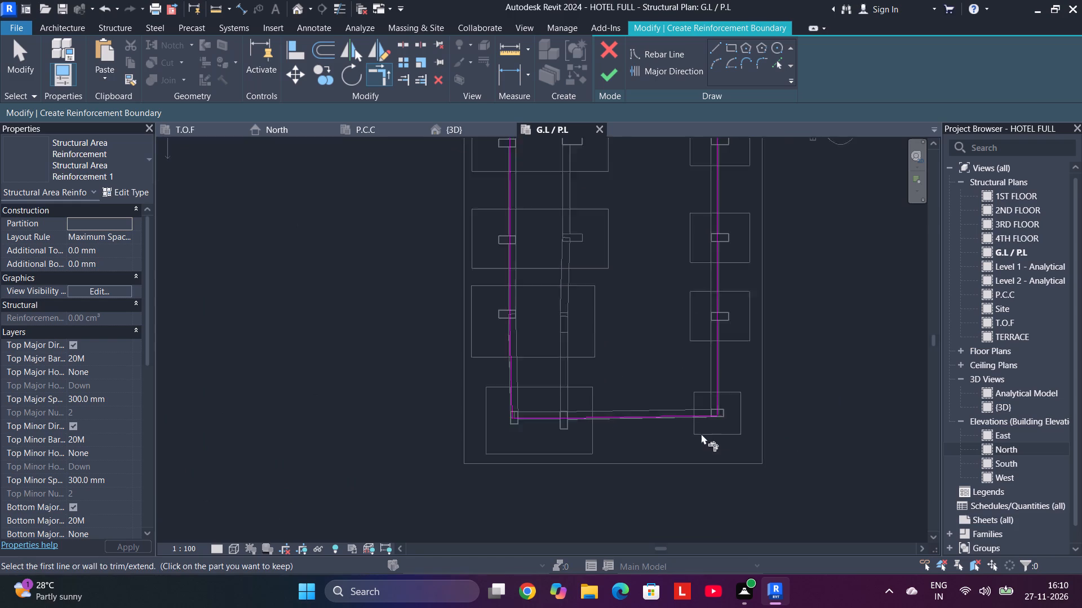
scroll(701, 433, "up", 3)
scroll(749, 403, "up", 10)
middle_click_drag(728, 412, 745, 577)
scroll(760, 399, "down", 6)
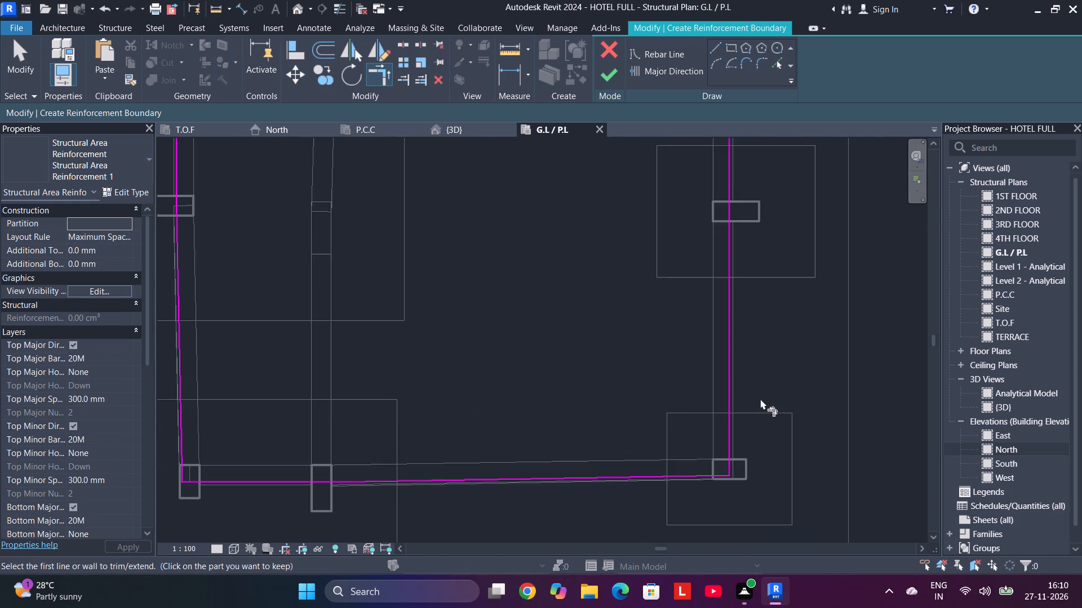
scroll(760, 397, "down", 13)
middle_click_drag(604, 300, 910, 607)
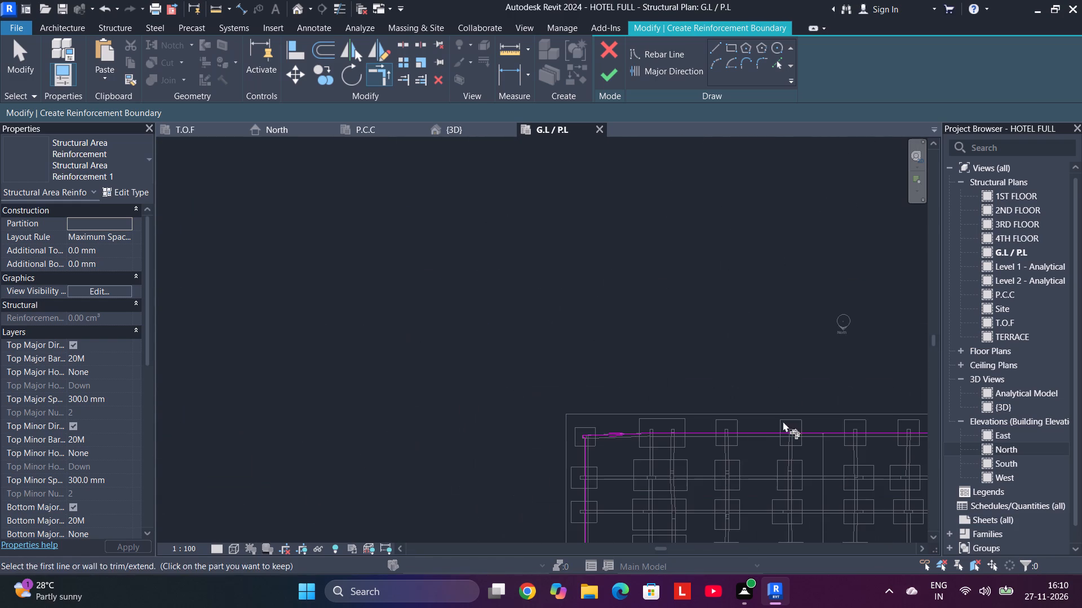
scroll(606, 434, "up", 15)
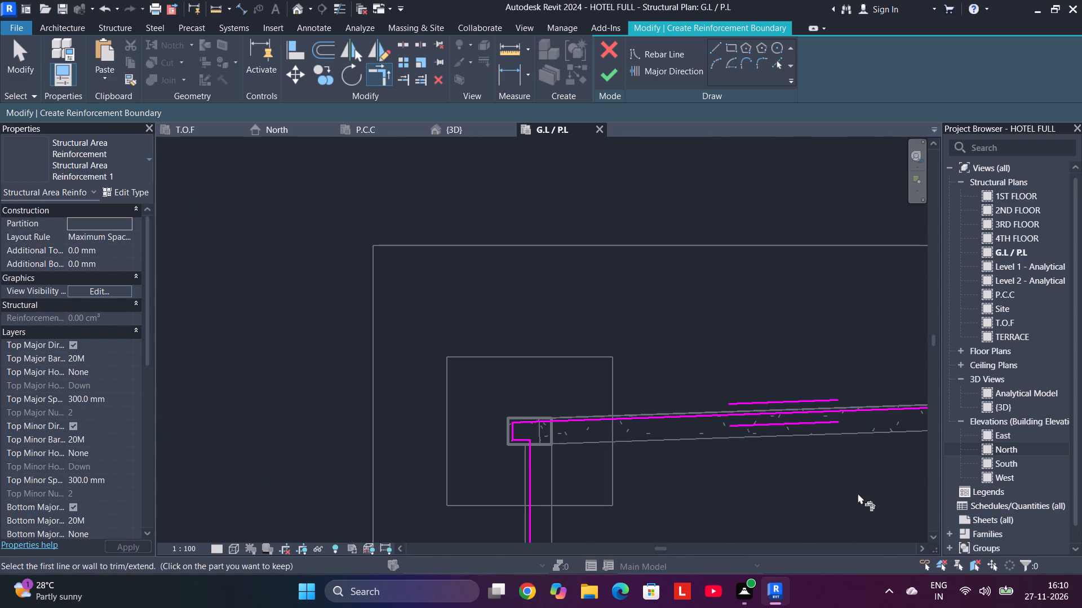
middle_click_drag(866, 495, 742, 482)
middle_click_drag(813, 448, 503, 405)
middle_click_drag(773, 409, 431, 407)
middle_click_drag(738, 431, 344, 390)
middle_click(355, 390)
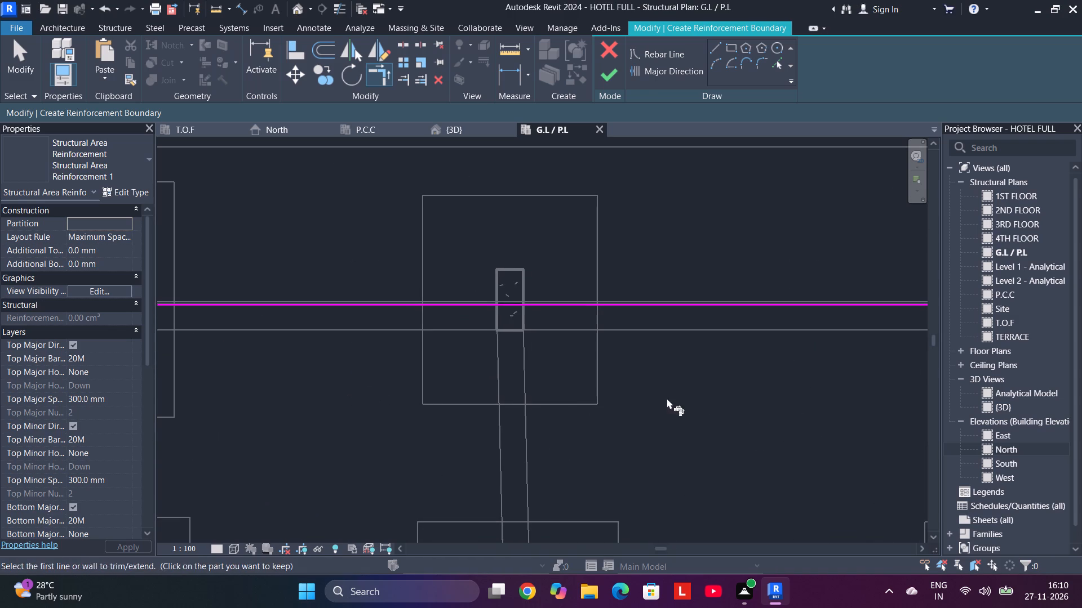
middle_click_drag(666, 398, 216, 380)
middle_click_drag(696, 406, 371, 391)
middle_click_drag(639, 399, 336, 390)
middle_click_drag(663, 403, 366, 395)
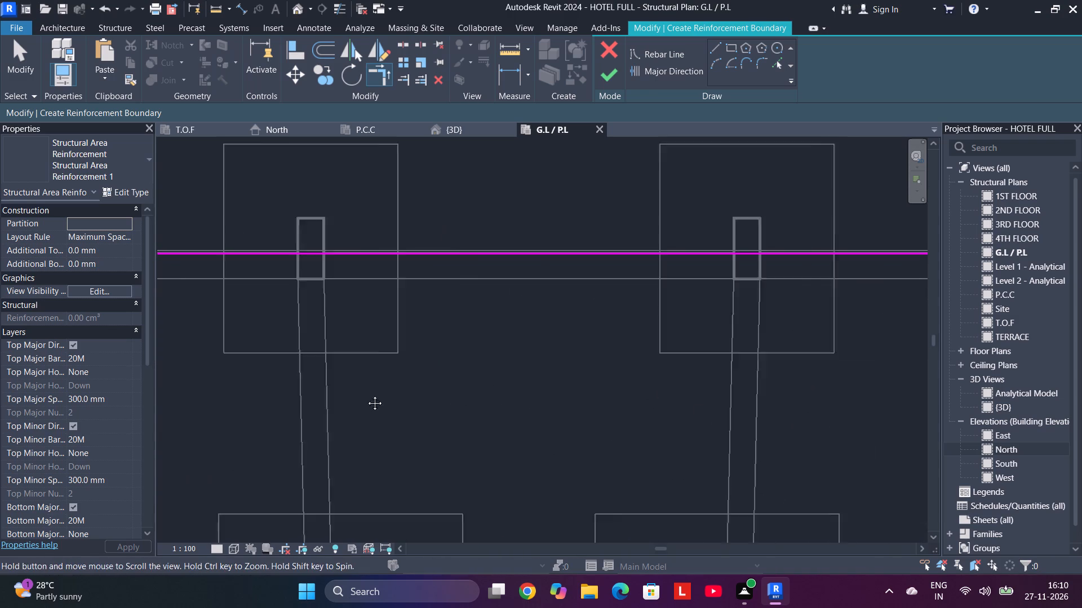
middle_click_drag(366, 395, 294, 394)
middle_click_drag(715, 436, 330, 409)
middle_click_drag(583, 417, 274, 416)
middle_click_drag(621, 410, 384, 406)
middle_click_drag(668, 416, 511, 395)
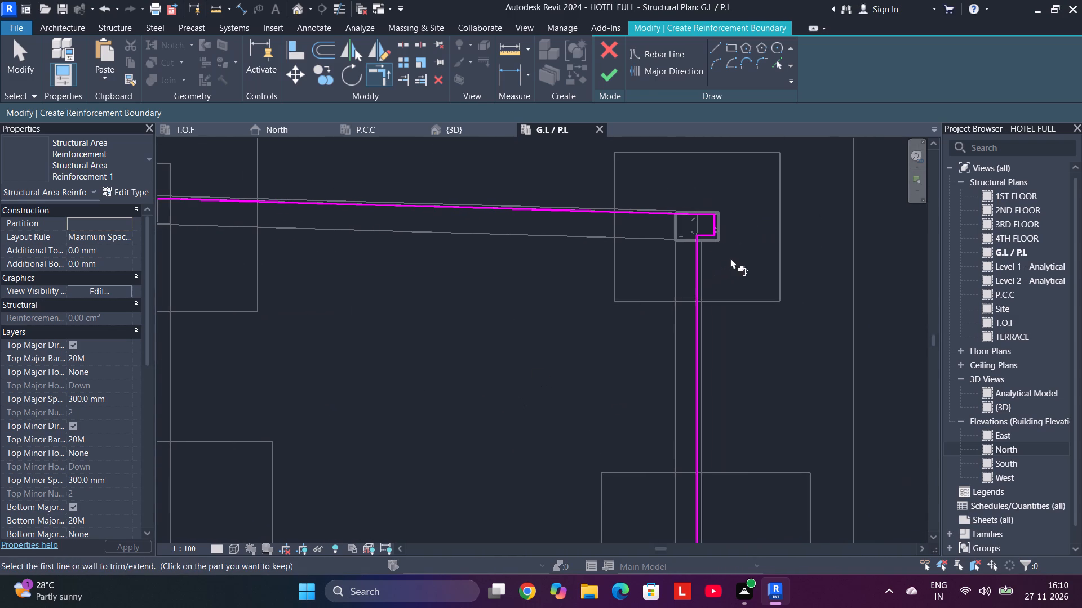
Examine the boundary from the northeast column along the east wing's outer, south and inner edges for open ends.
scroll(733, 255, "up", 5)
scroll(734, 251, "down", 3)
middle_click_drag(597, 485, 595, 434)
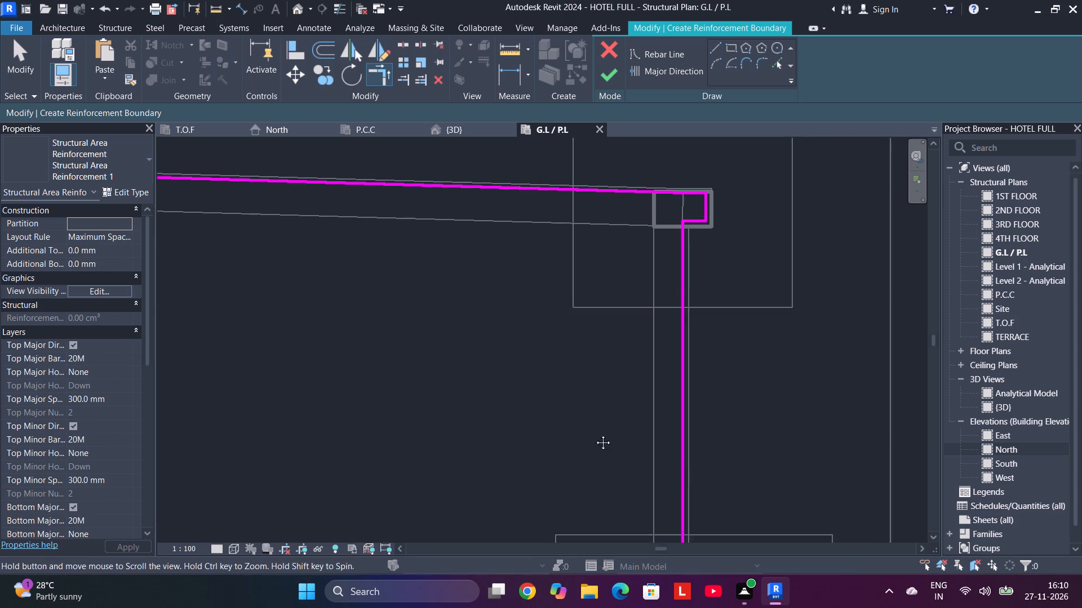
middle_click_drag(595, 434, 607, 306)
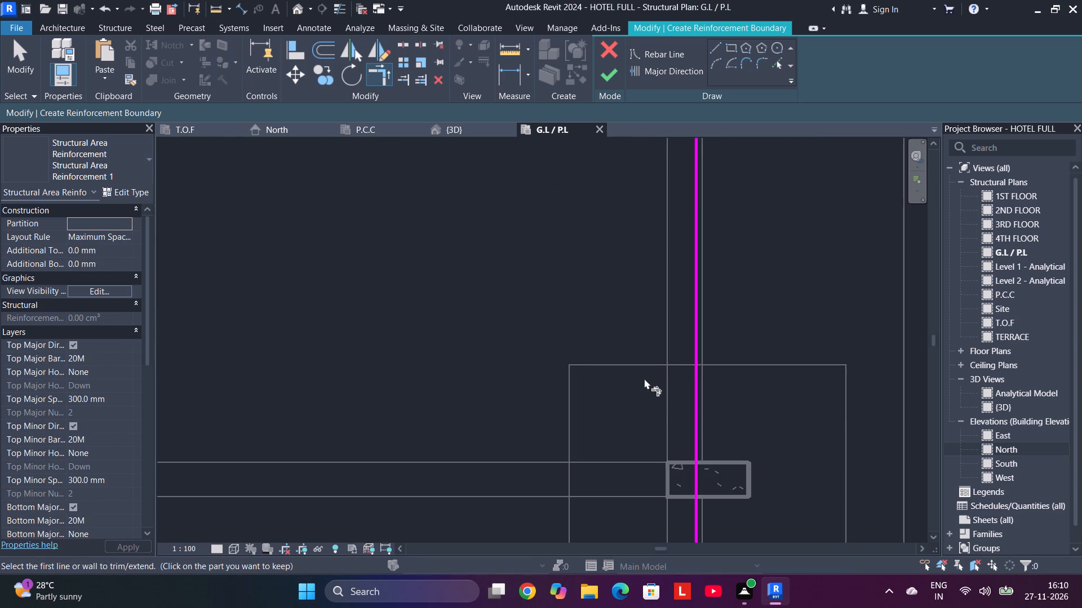
middle_click_drag(638, 403, 650, 274)
middle_click_drag(653, 450, 629, 234)
middle_click_drag(633, 401, 637, 278)
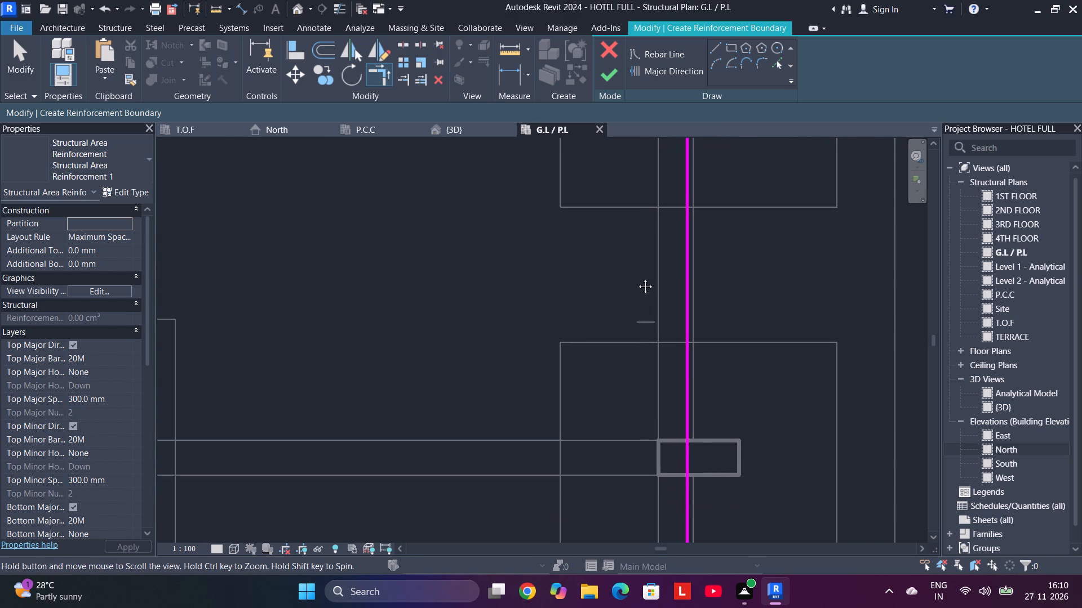
middle_click_drag(637, 278, 637, 209)
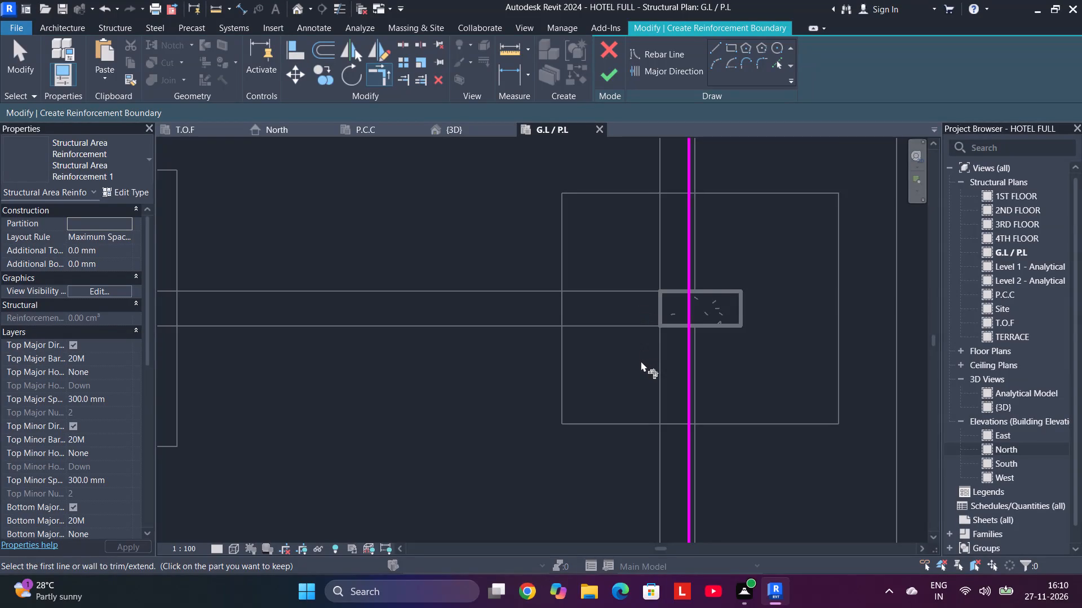
middle_click_drag(641, 362, 648, 115)
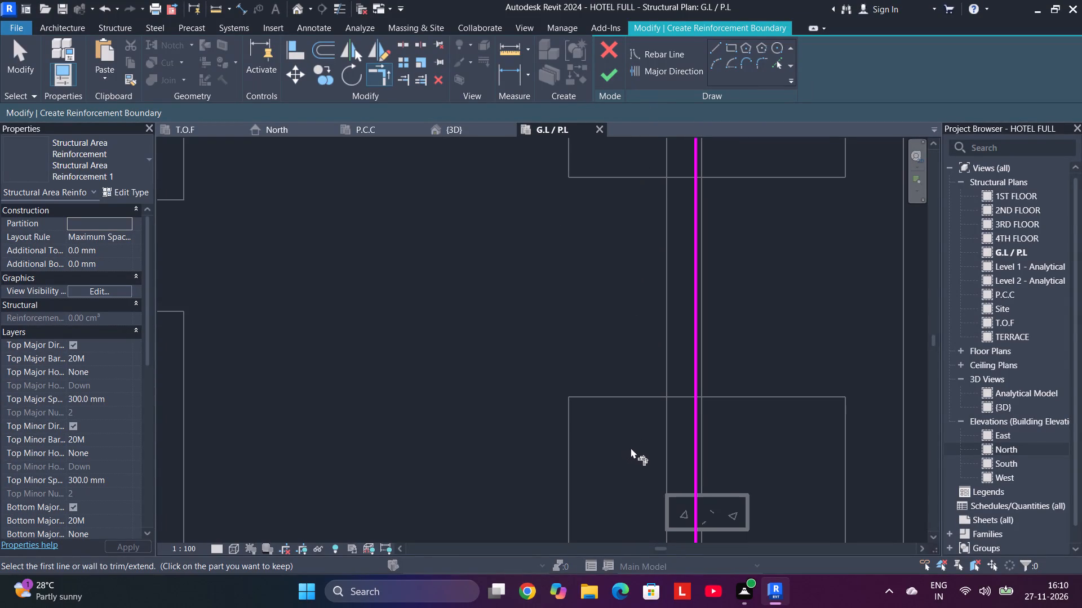
middle_click_drag(625, 468, 636, 225)
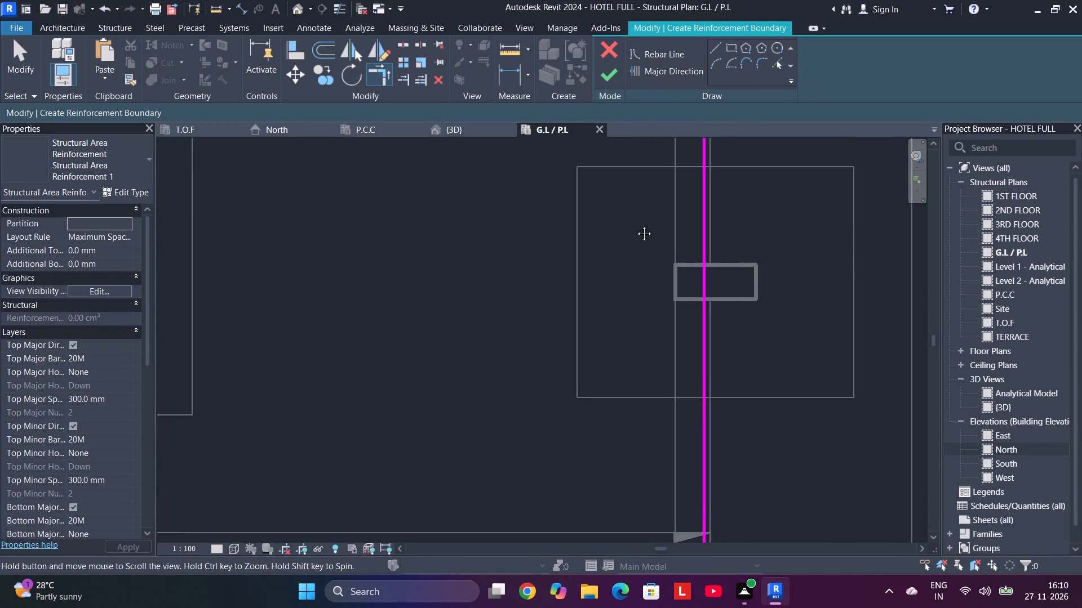
middle_click_drag(636, 225, 636, 227)
middle_click_drag(641, 528, 648, 192)
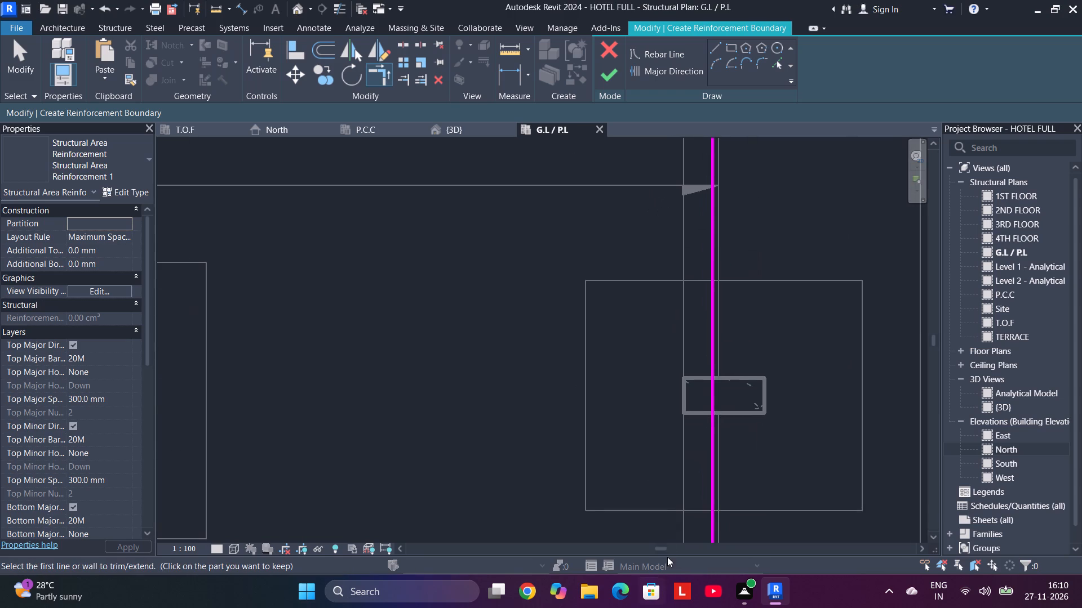
middle_click_drag(667, 502, 660, 260)
middle_click_drag(664, 429, 642, 169)
scroll(642, 185, "up", 1)
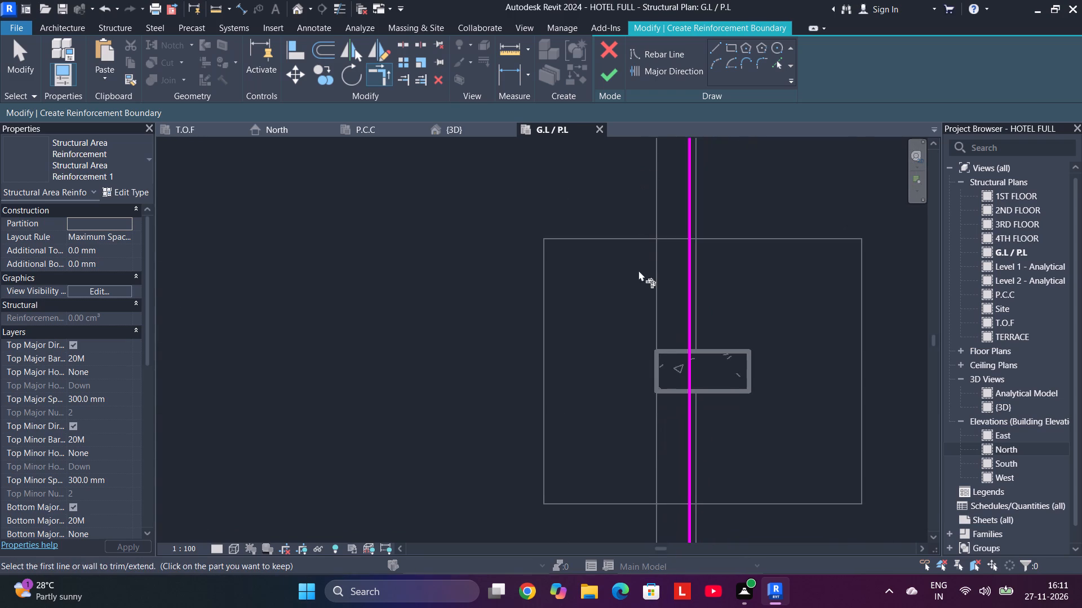
middle_click_drag(603, 411, 618, 106)
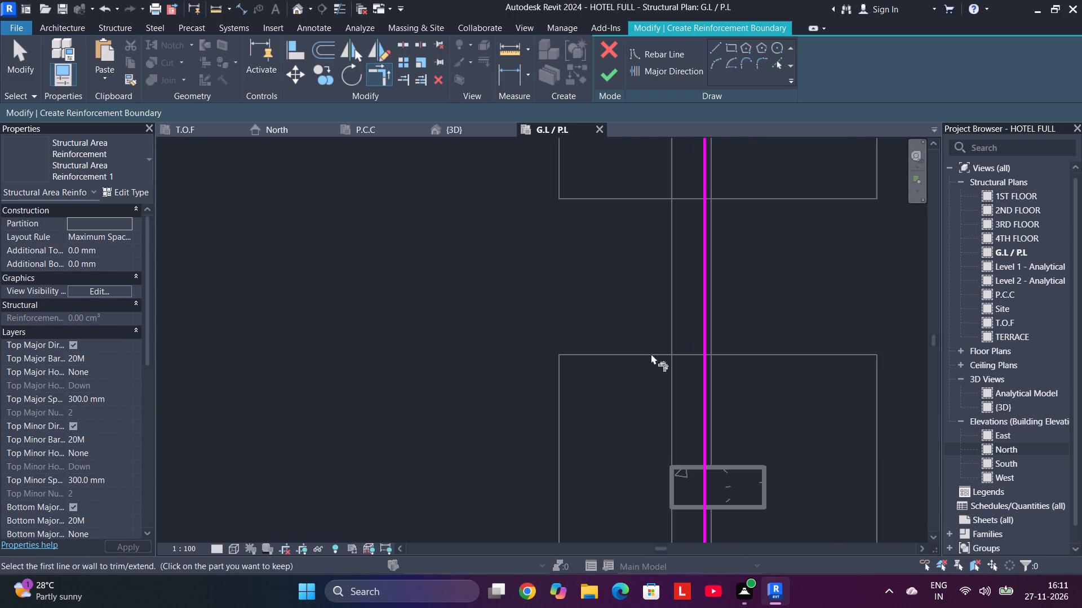
middle_click_drag(639, 466, 636, 17)
scroll(636, 433, "down", 4)
middle_click_drag(636, 438, 804, 302)
middle_click_drag(431, 320, 602, 330)
middle_click_drag(508, 209, 538, 580)
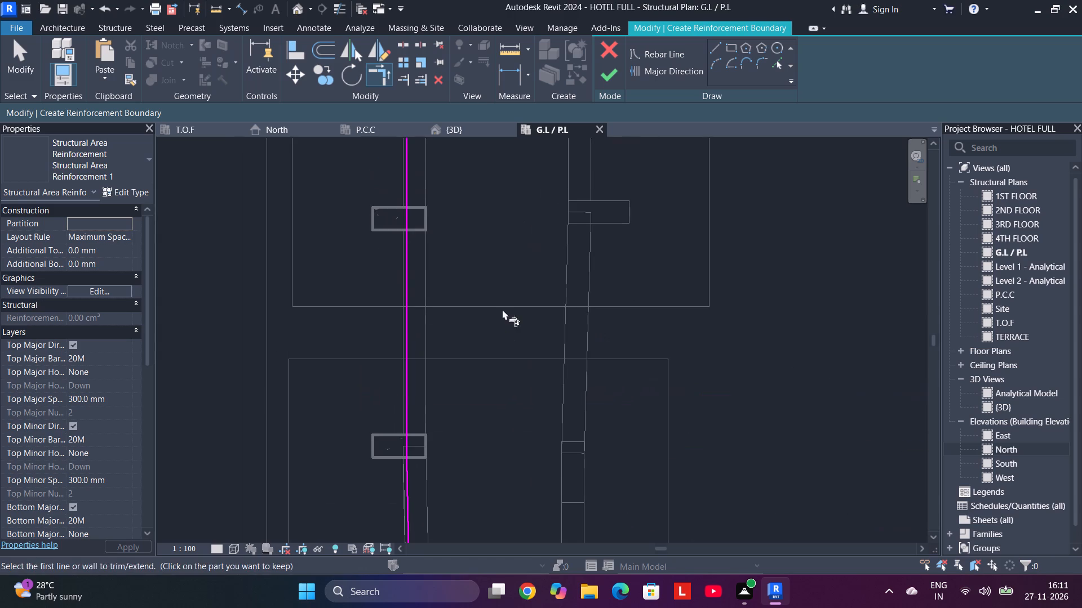
middle_click_drag(502, 308, 529, 567)
middle_click_drag(535, 297, 541, 567)
middle_click_drag(546, 335, 556, 587)
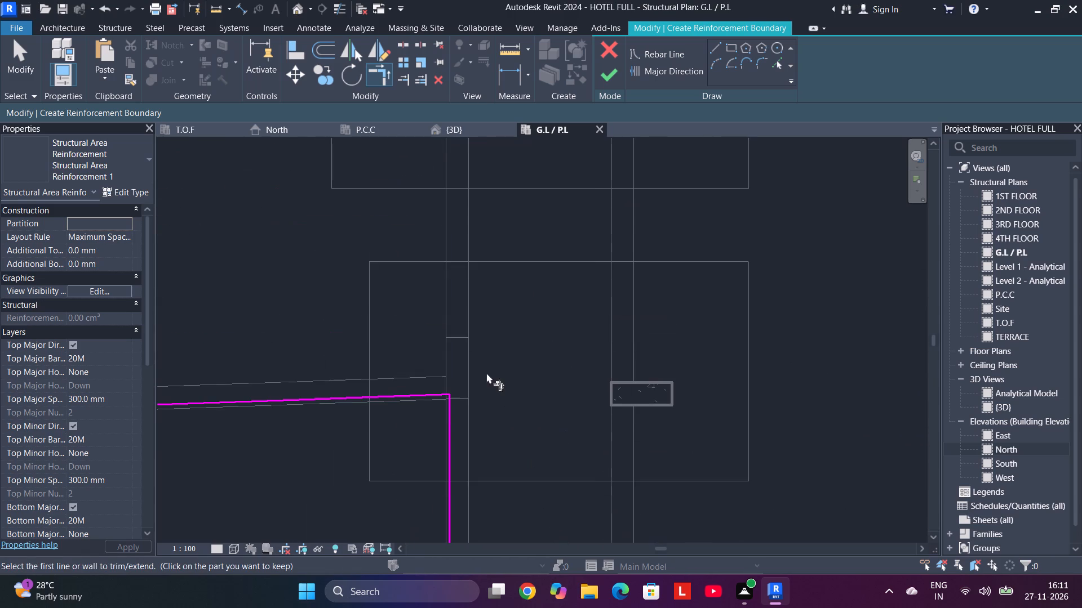
Trim the sloping courtyard north line and the west wing's inner vertical line to a closed corner at the courtyard's northwest.
middle_click_drag(442, 349, 957, 347)
middle_click_drag(383, 391, 612, 397)
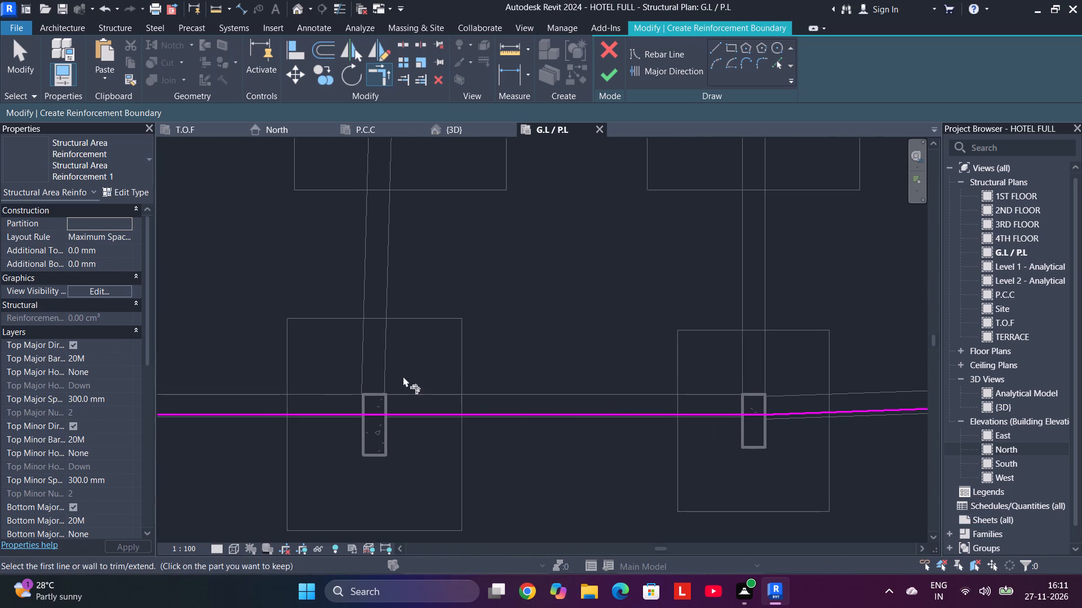
middle_click_drag(382, 366, 716, 376)
middle_click_drag(391, 353, 757, 363)
middle_click_drag(431, 368, 825, 365)
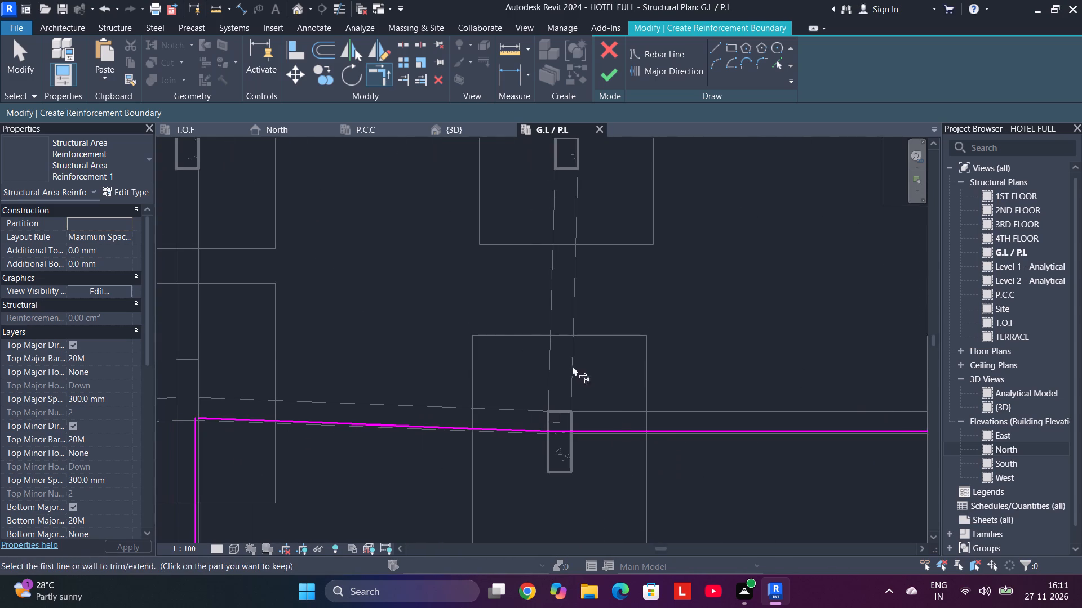
middle_click_drag(458, 368, 789, 369)
scroll(569, 427, "up", 8)
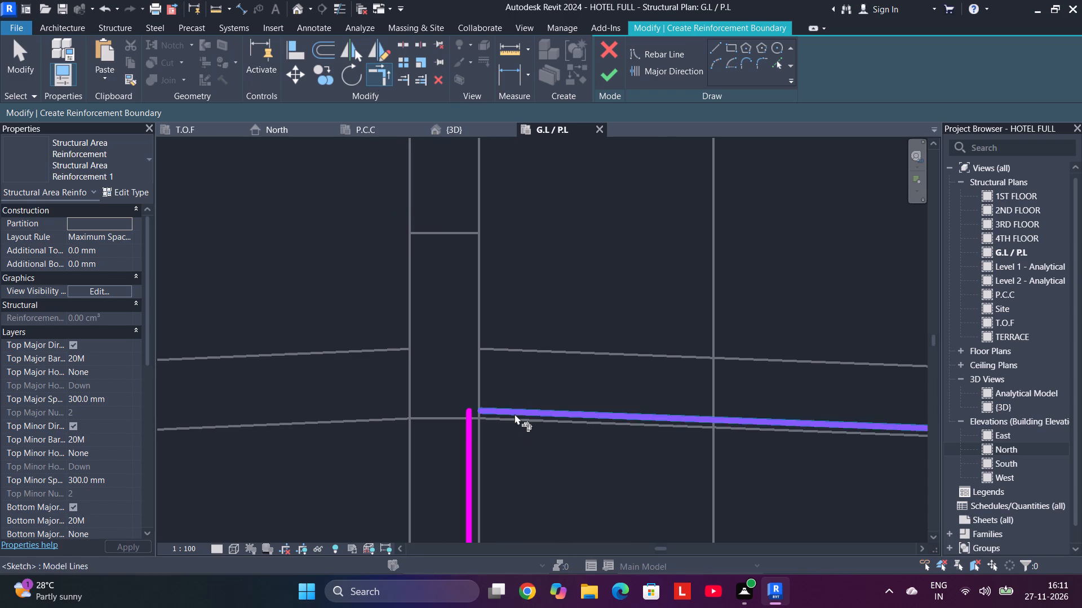
left_click(515, 414)
left_click(473, 427)
scroll(507, 409, "down", 11)
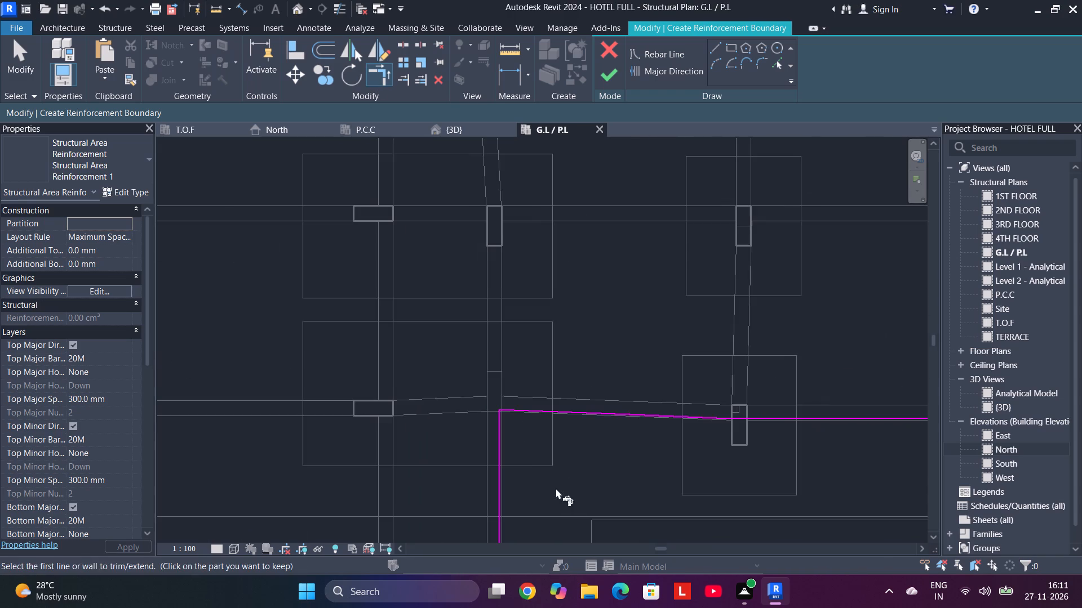
Examine the boundary around the west wing's inner, south and outer edges up to the northwest column for remaining gaps.
middle_click_drag(568, 500, 622, 98)
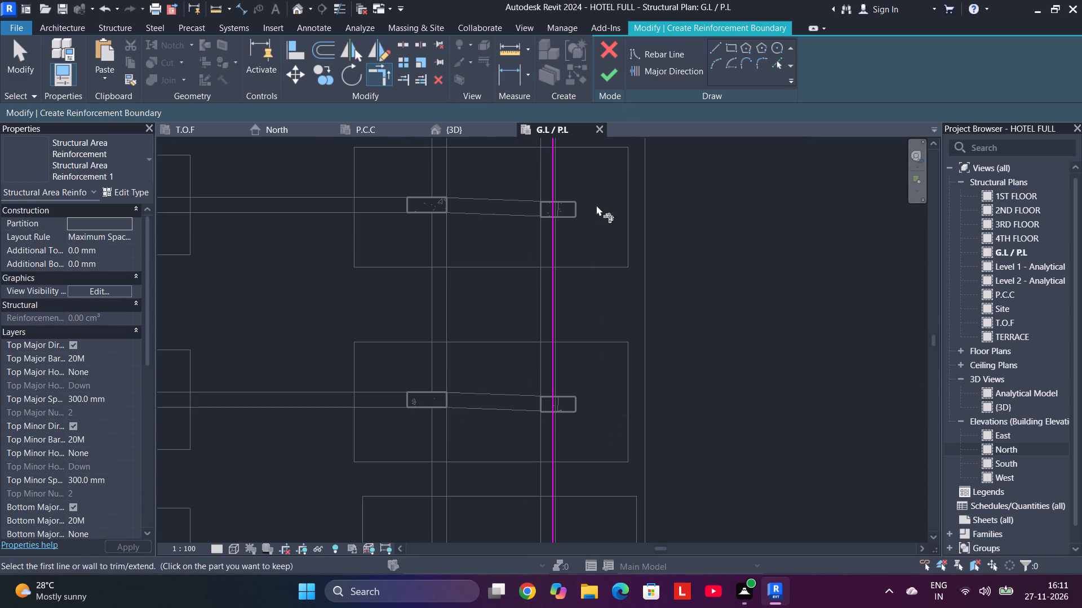
middle_click_drag(635, 401, 627, 218)
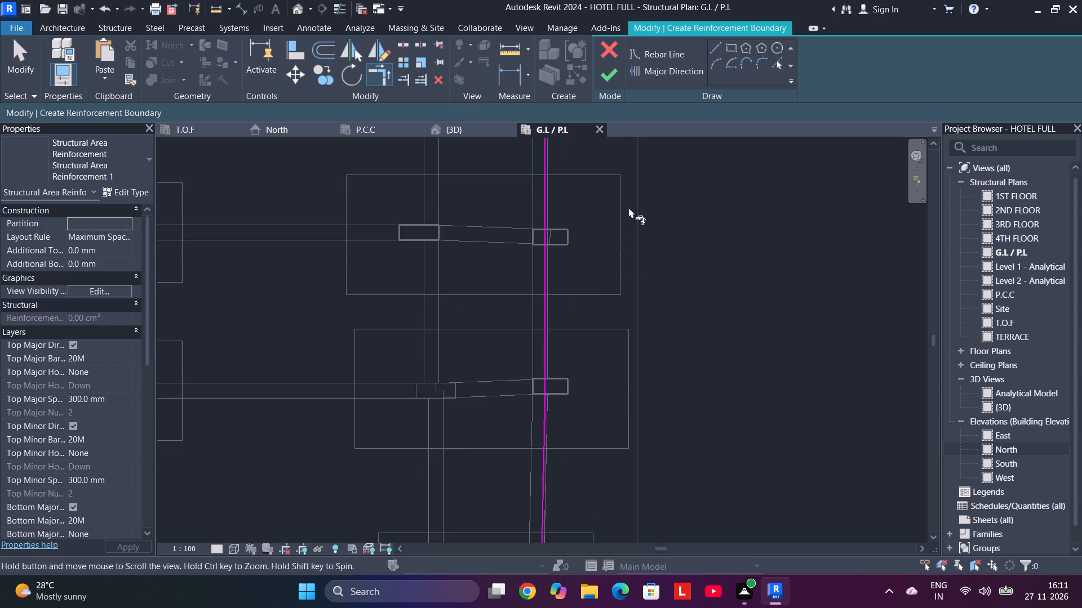
middle_click_drag(595, 440, 625, 276)
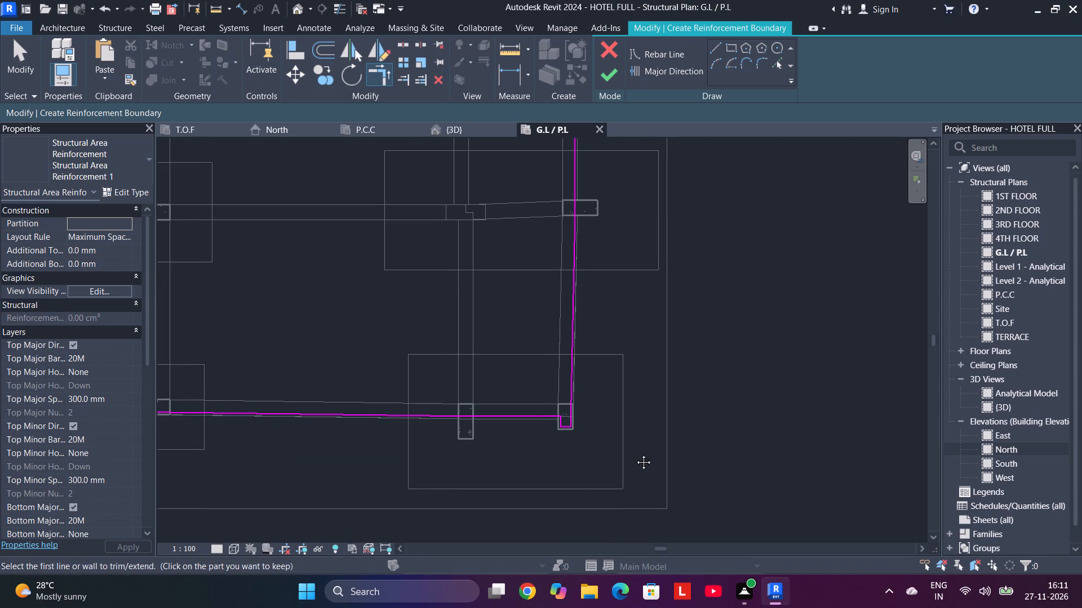
middle_click_drag(635, 454, 638, 377)
scroll(565, 348, "up", 9)
scroll(560, 371, "down", 7)
middle_click_drag(428, 397, 918, 446)
middle_click_drag(500, 419, 513, 505)
middle_click_drag(491, 345, 497, 455)
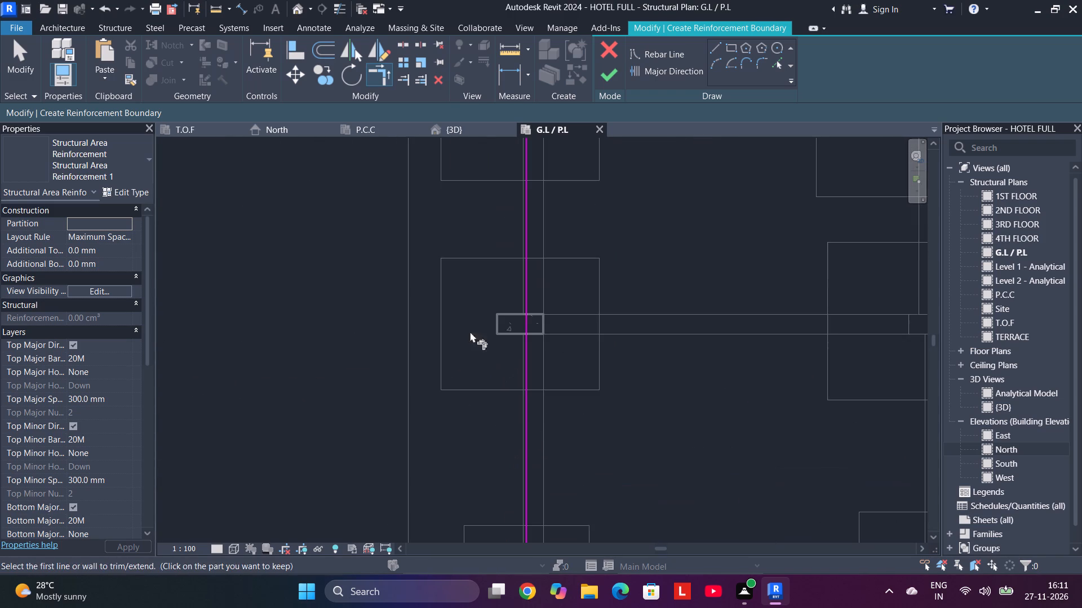
middle_click_drag(467, 264, 465, 473)
middle_click_drag(475, 275, 468, 497)
middle_click_drag(472, 299, 484, 540)
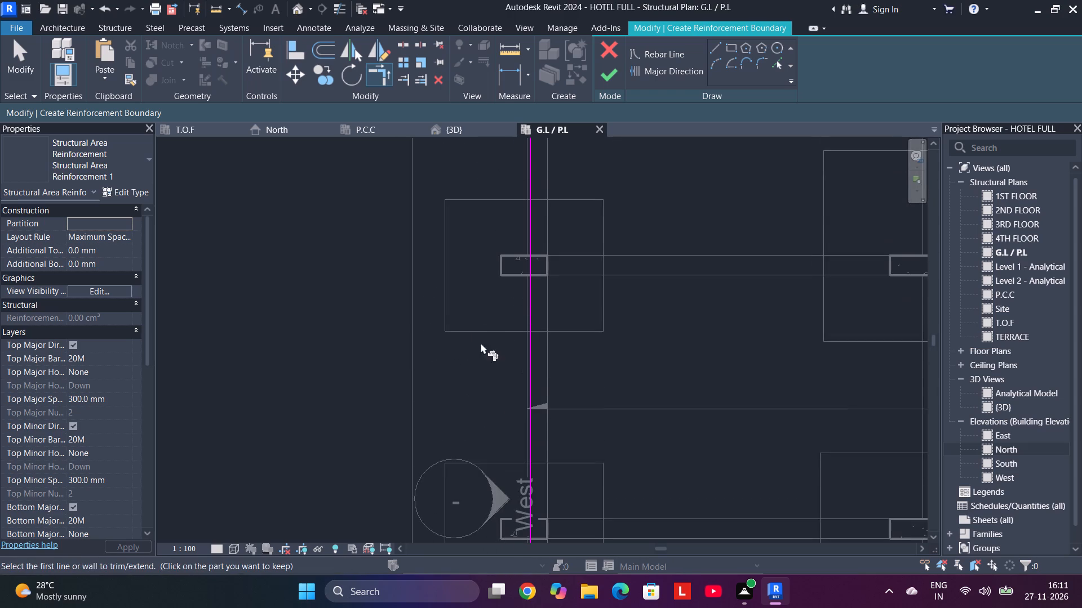
middle_click_drag(481, 296, 490, 557)
middle_click_drag(500, 282, 493, 565)
middle_click_drag(482, 310, 461, 571)
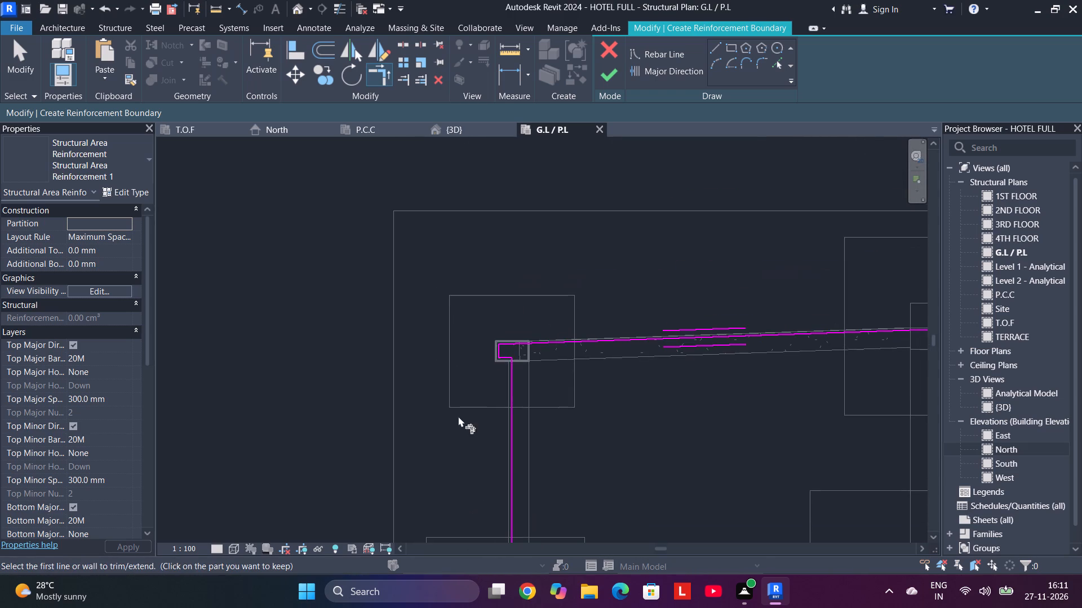
Finish the area reinforcement boundary sketch.
left_click(607, 80)
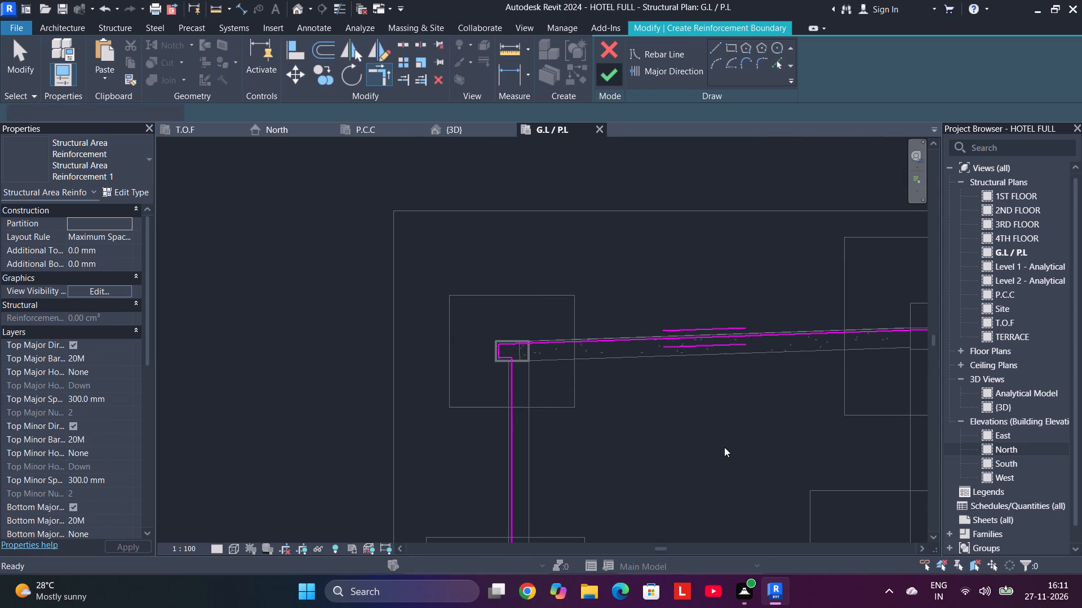
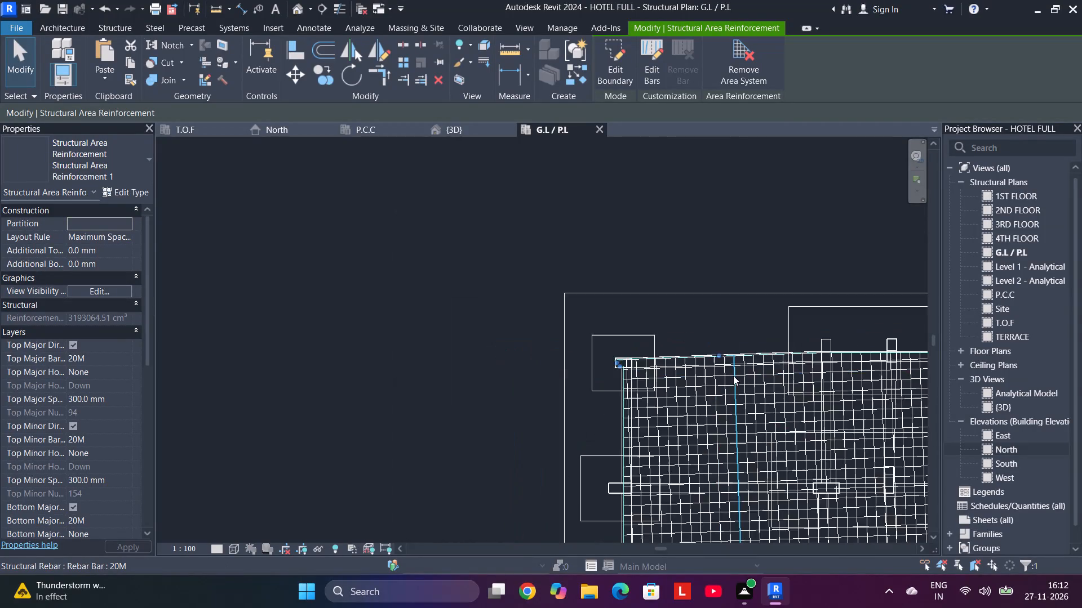
Examine the generated reinforcement mesh across the whole U-shaped slab on the G.L / P.L plan.
scroll(733, 377, "down", 6)
middle_click_drag(846, 300, 543, 252)
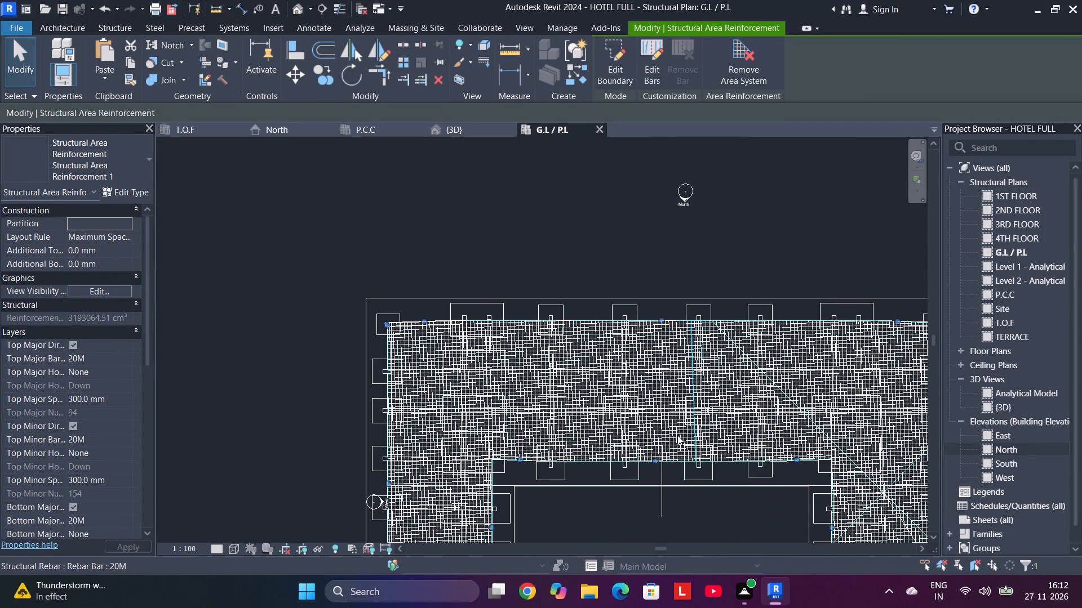
scroll(672, 446, "up", 3)
scroll(704, 428, "down", 6)
middle_click_drag(793, 278, 583, 262)
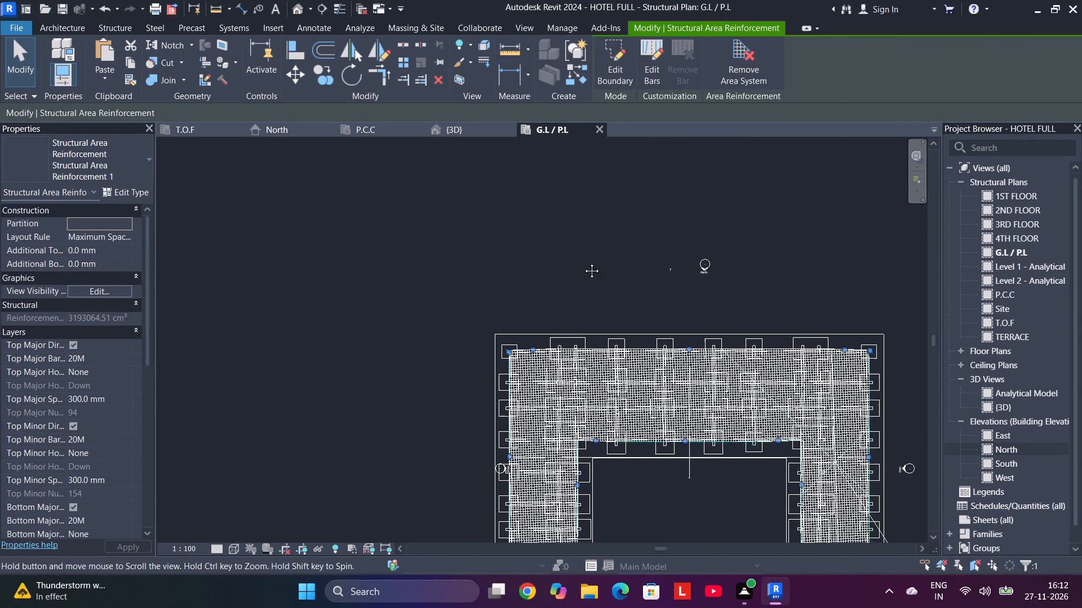
middle_click_drag(583, 262, 520, 254)
key("Escape")
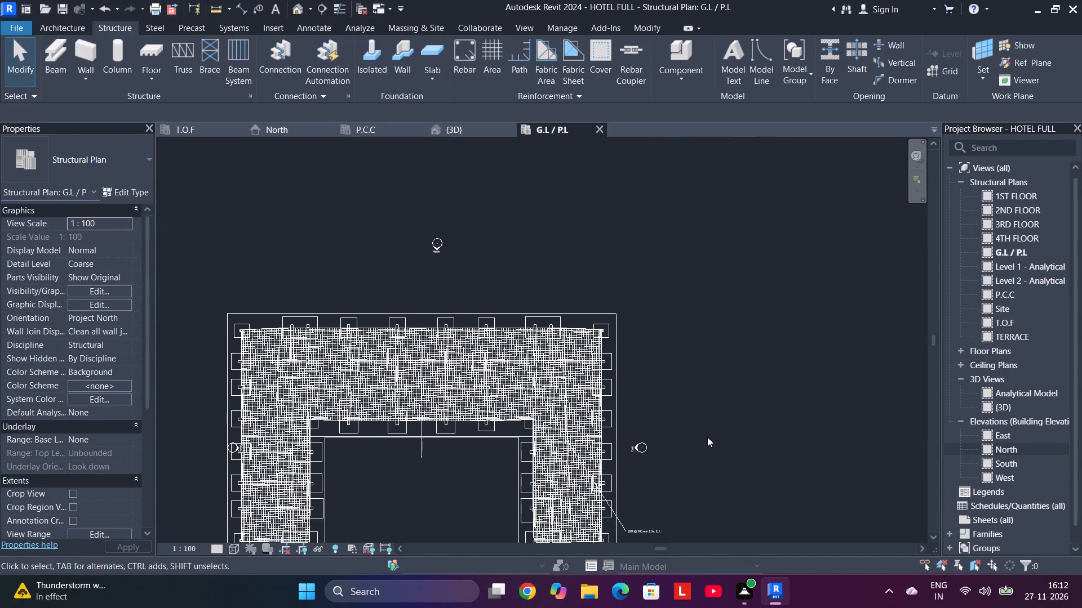
middle_click_drag(704, 424, 897, 362)
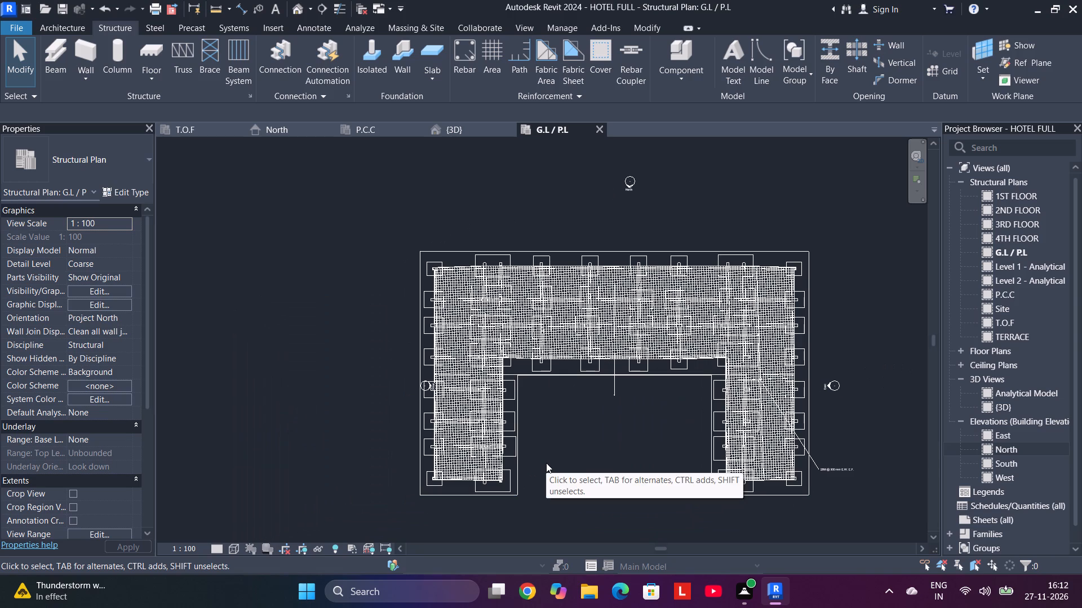
Examine the rebar grid in the west wing at close range.
scroll(542, 437, "up", 5)
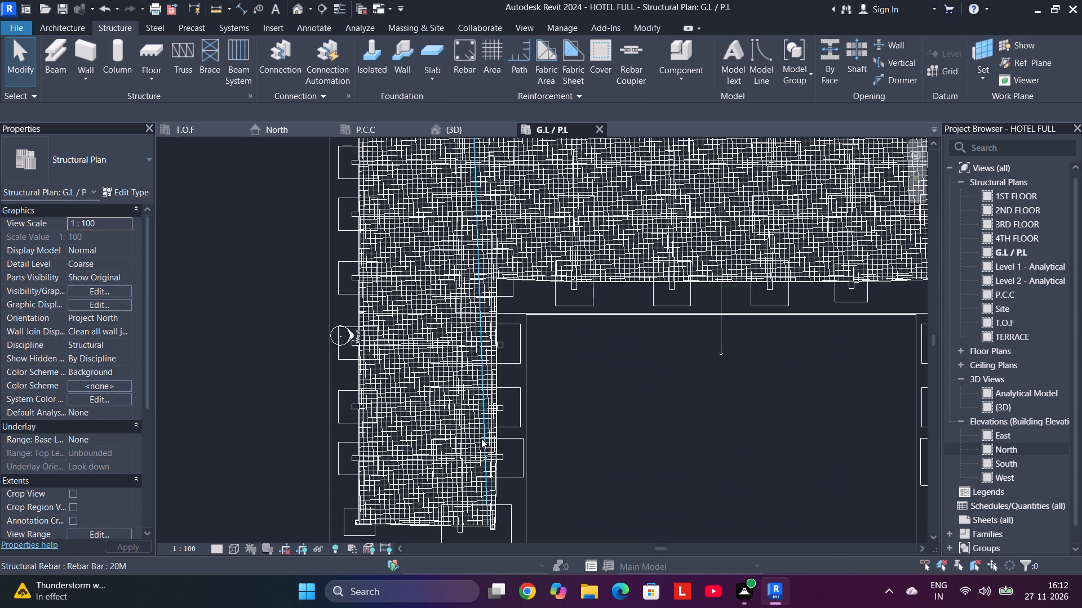
scroll(352, 435, "up", 1)
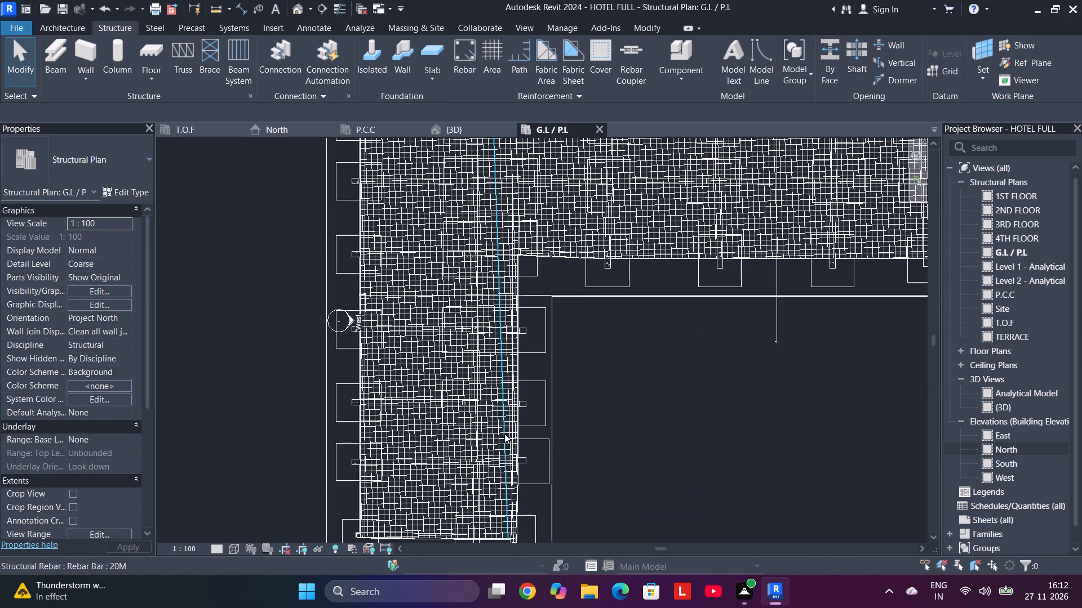
scroll(431, 435, "up", 5)
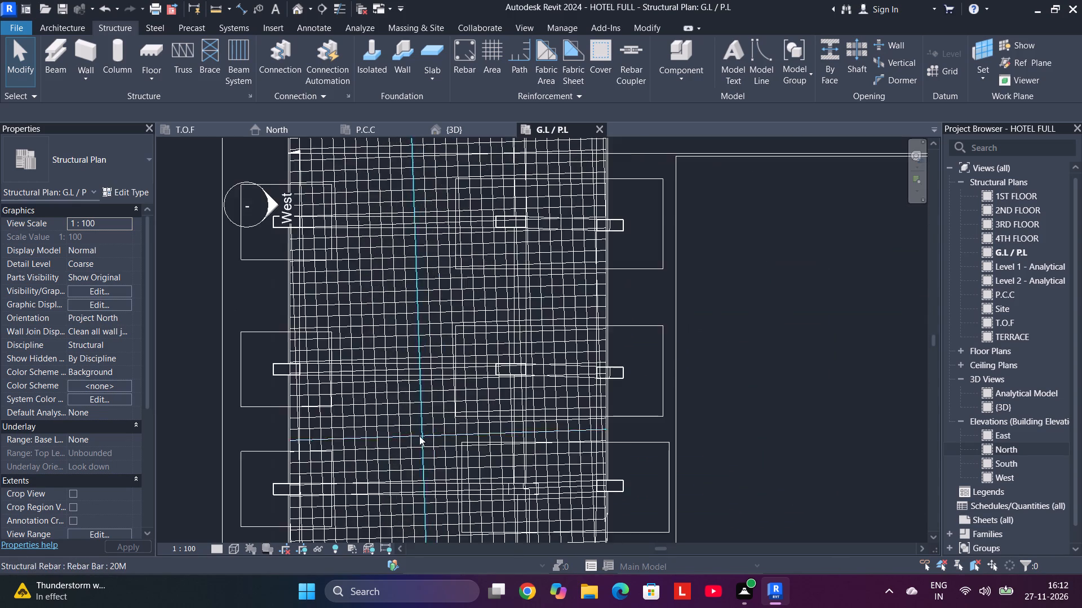
scroll(403, 437, "up", 17)
scroll(419, 430, "down", 7)
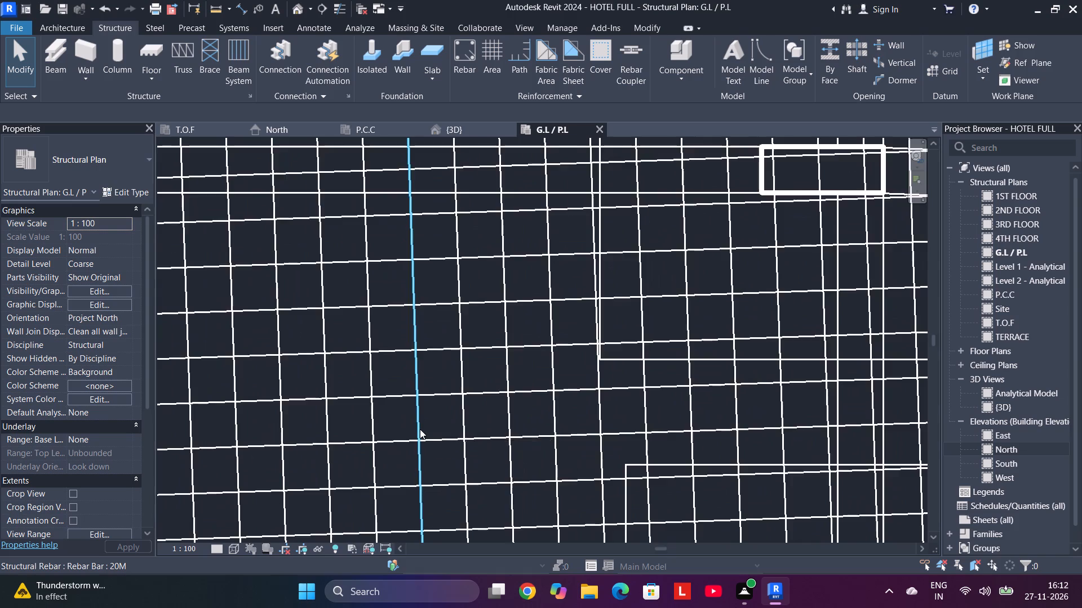
scroll(420, 429, "down", 18)
Examine the reinforcement mesh along the courtyard edges, both wings' south ends and the north block.
middle_click_drag(662, 405, 644, 461)
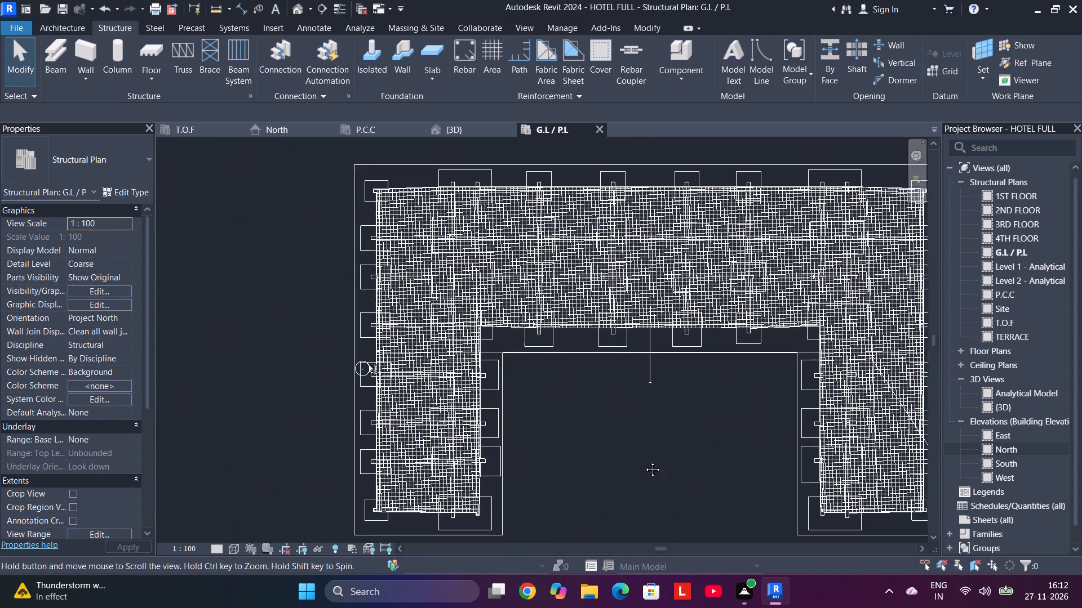
middle_click_drag(644, 461, 633, 480)
scroll(640, 470, "down", 6)
scroll(632, 472, "up", 6)
middle_click_drag(632, 472, 580, 342)
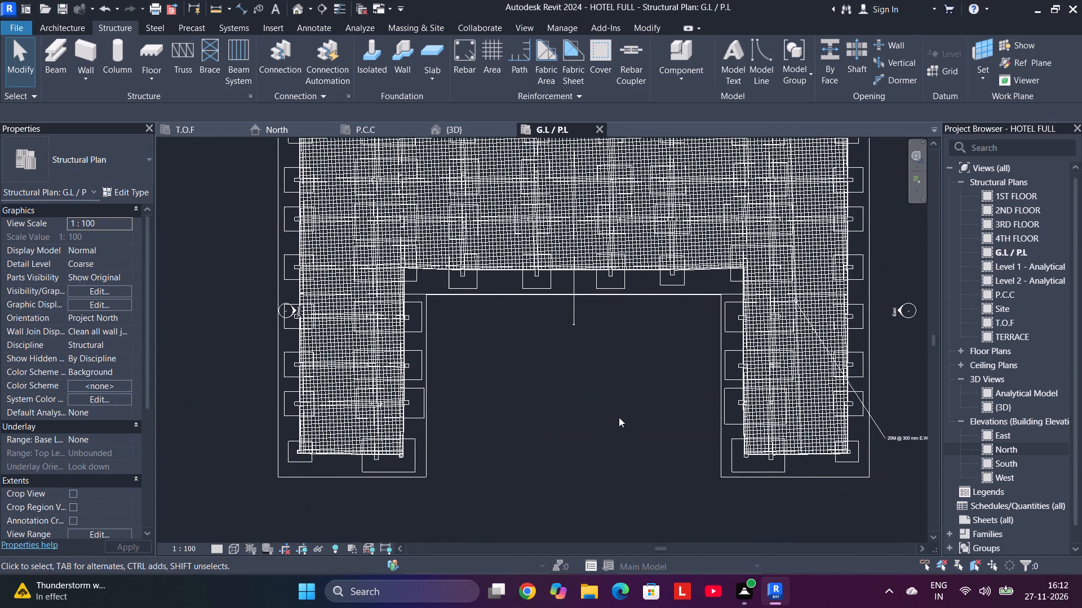
scroll(626, 428, "up", 1)
middle_click_drag(626, 428, 628, 391)
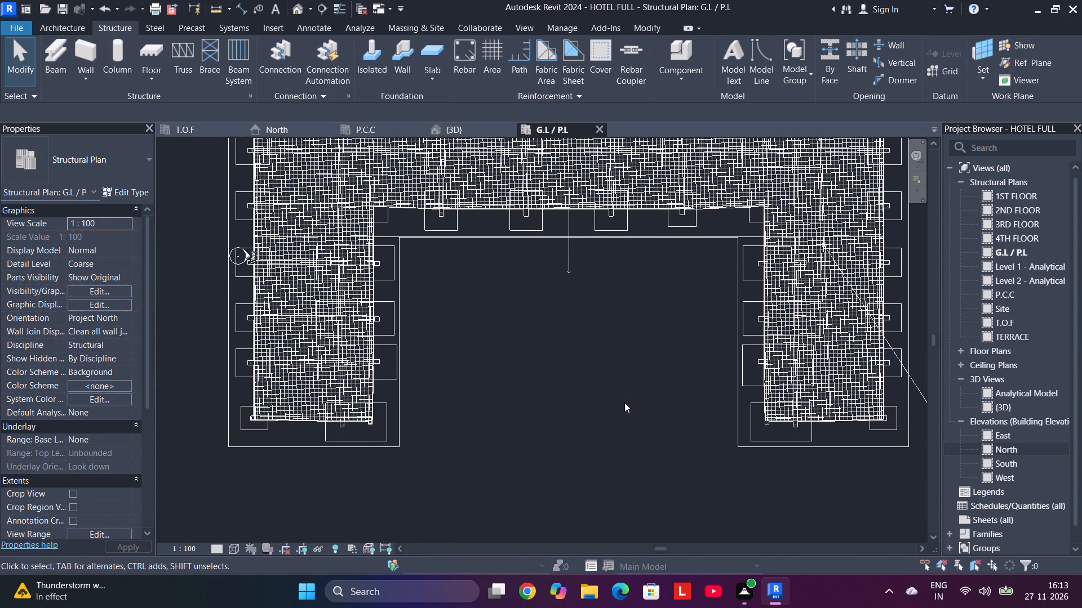
middle_click_drag(543, 418, 542, 426)
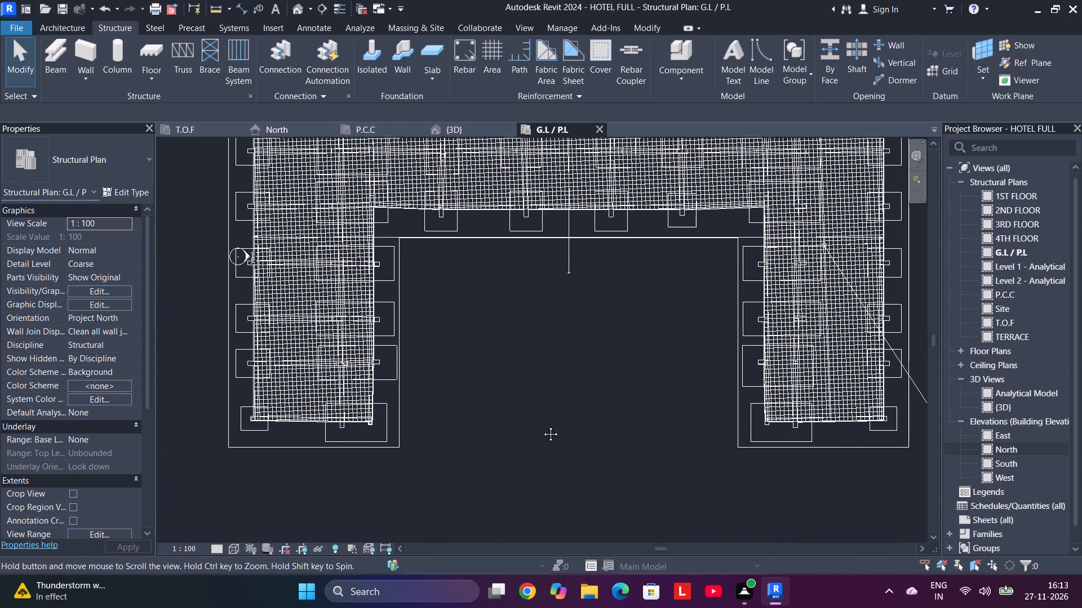
middle_click_drag(542, 426, 517, 490)
middle_click_drag(595, 418, 582, 485)
key("Escape")
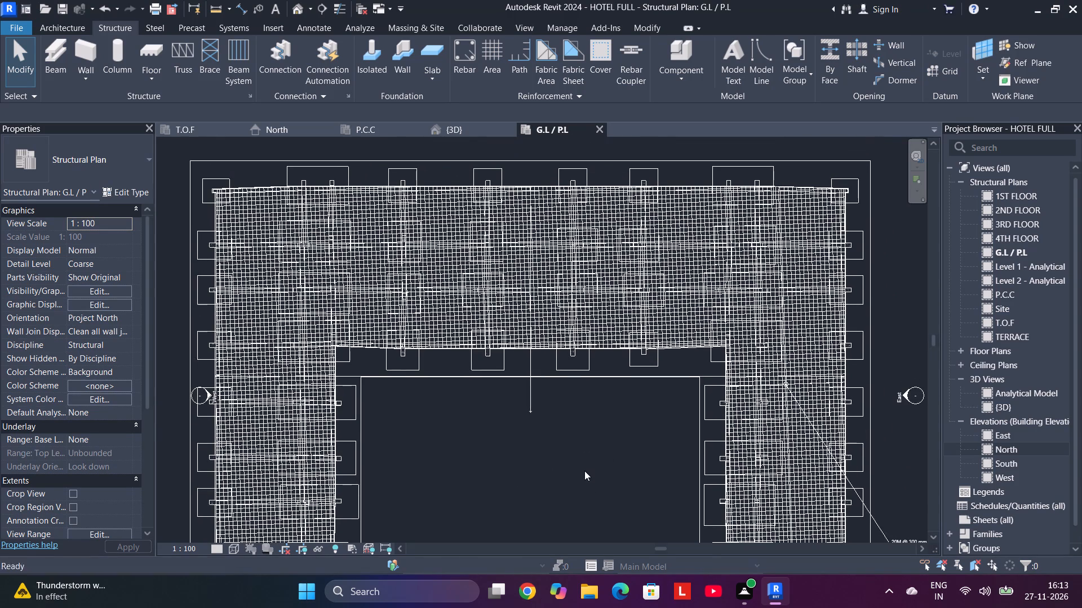
key("Escape")
key("Escape")
key("Escape")
scroll(411, 353, "up", 2)
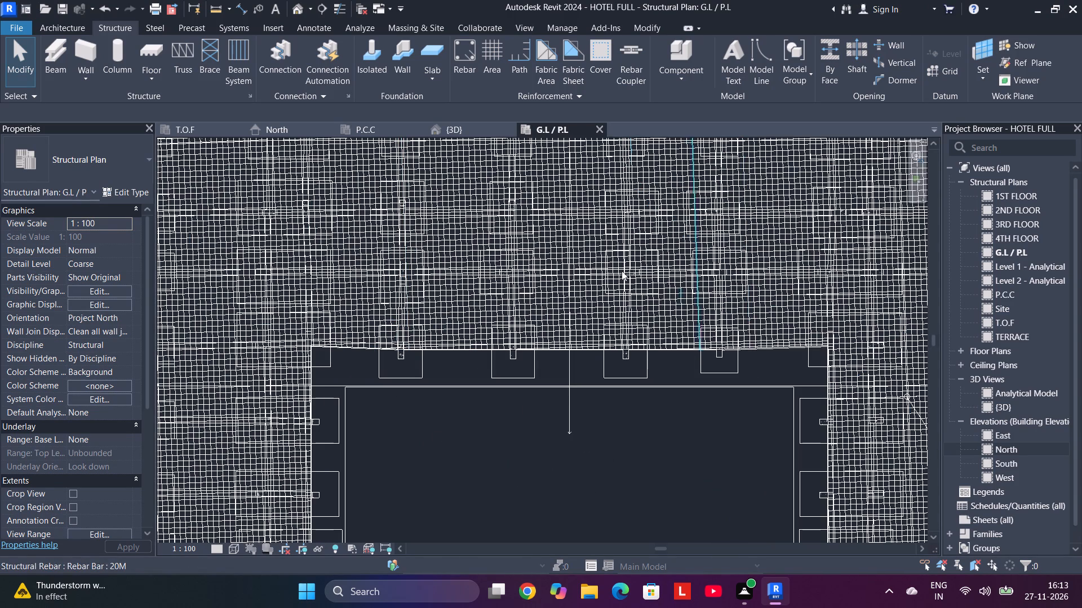
Check the model in the {3D} view and return to the G.L / P.L plan.
left_click(455, 127)
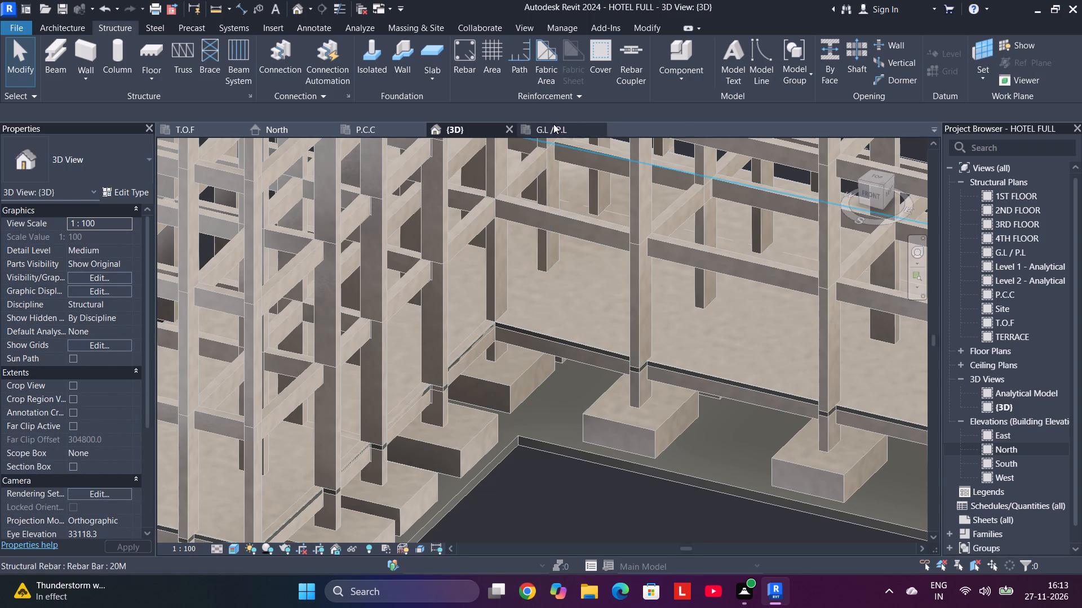
left_click(553, 124)
Select the slab's area reinforcement and set its top major bar type to 10M and top minor bar type to 8M.
left_click(516, 249)
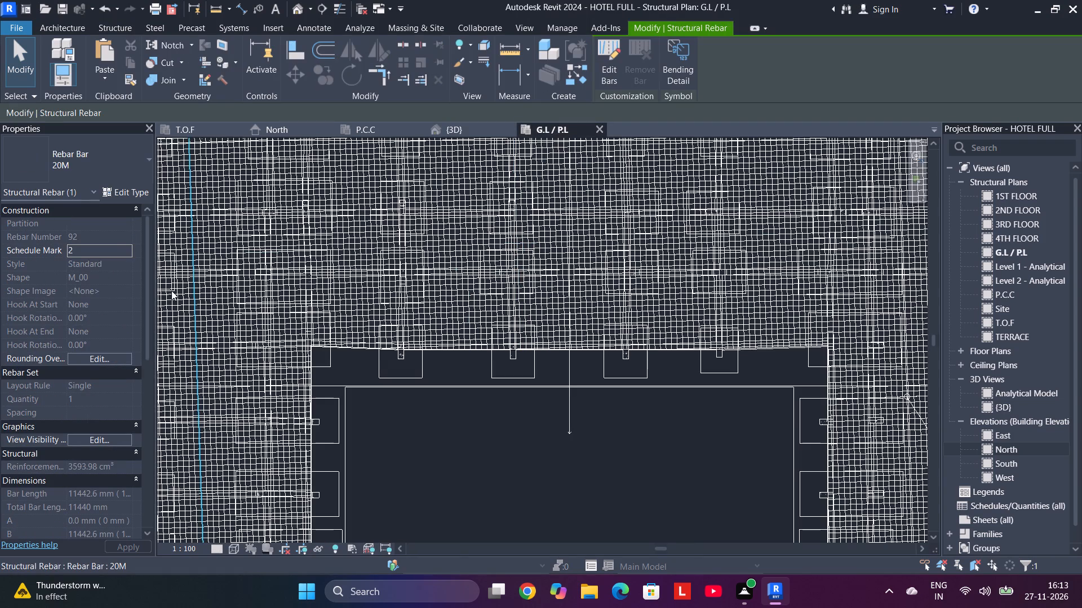
left_click(370, 352)
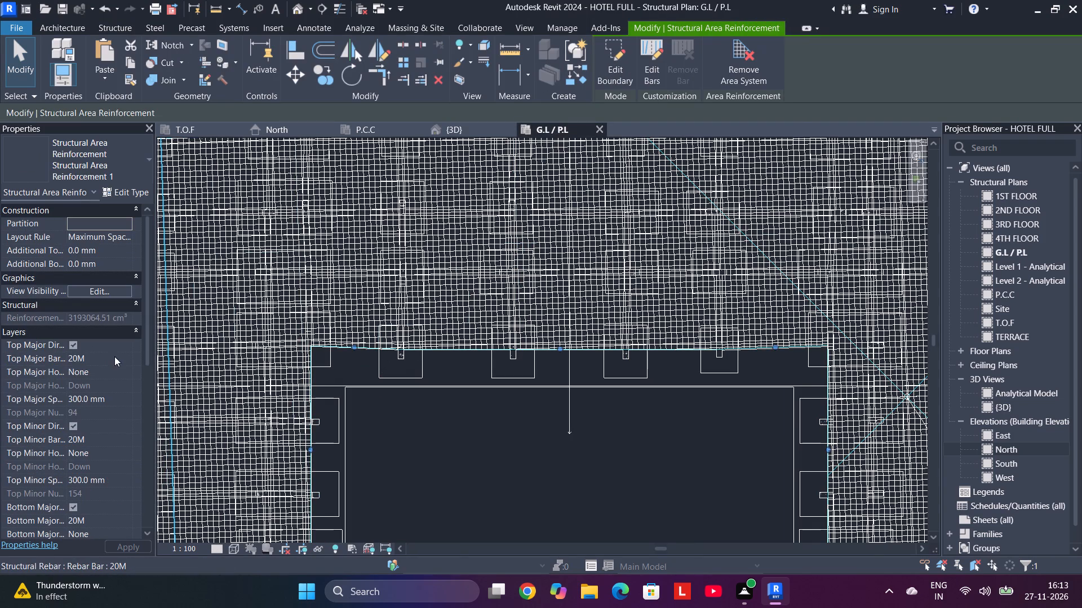
left_click(114, 356)
left_click(125, 356)
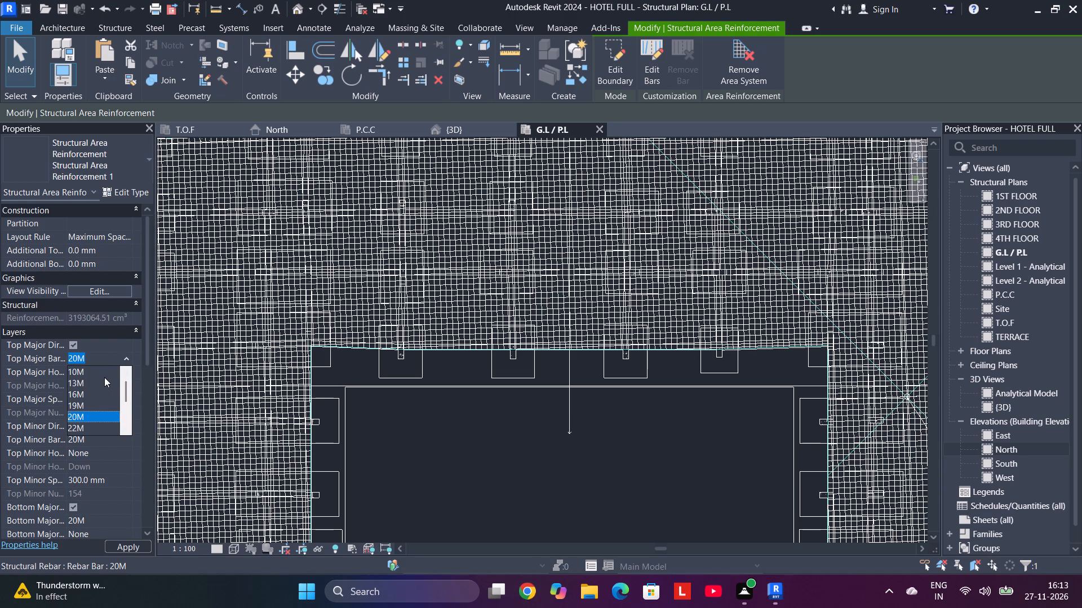
left_click(106, 373)
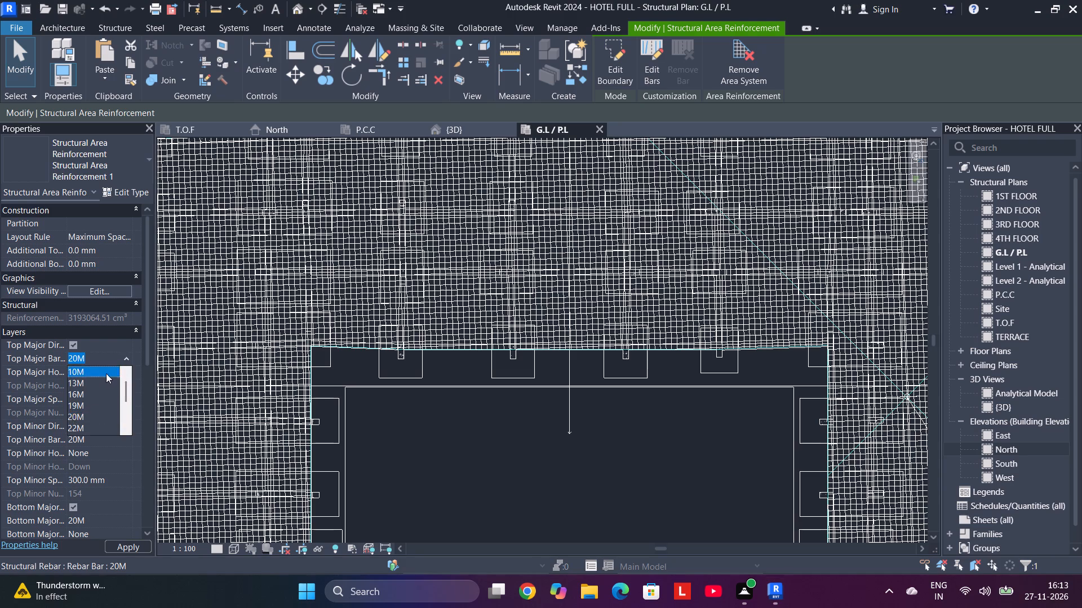
scroll(116, 417, "down", 1)
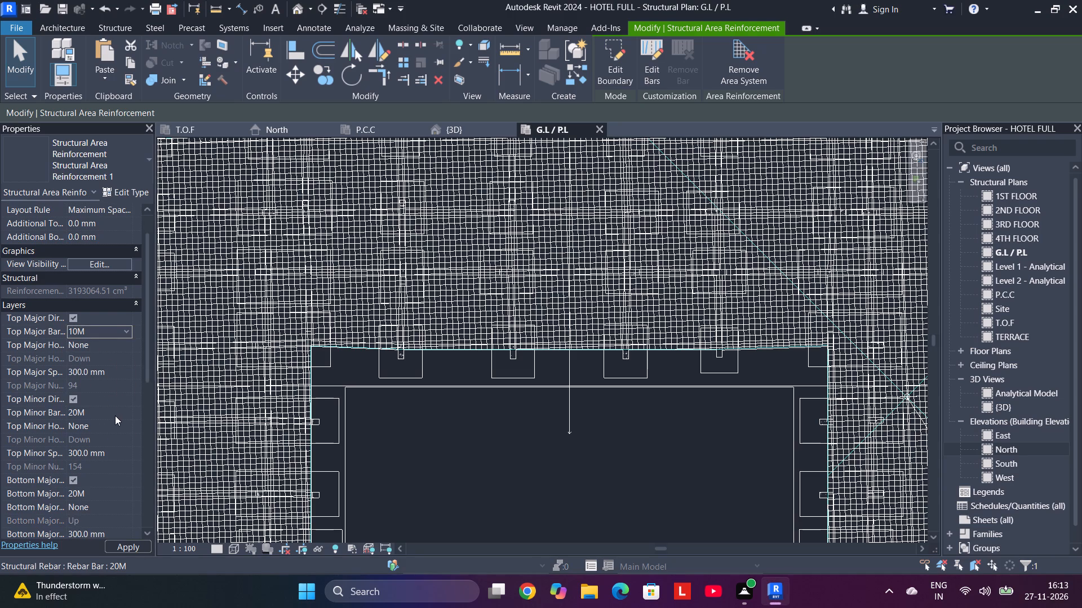
left_click(124, 410)
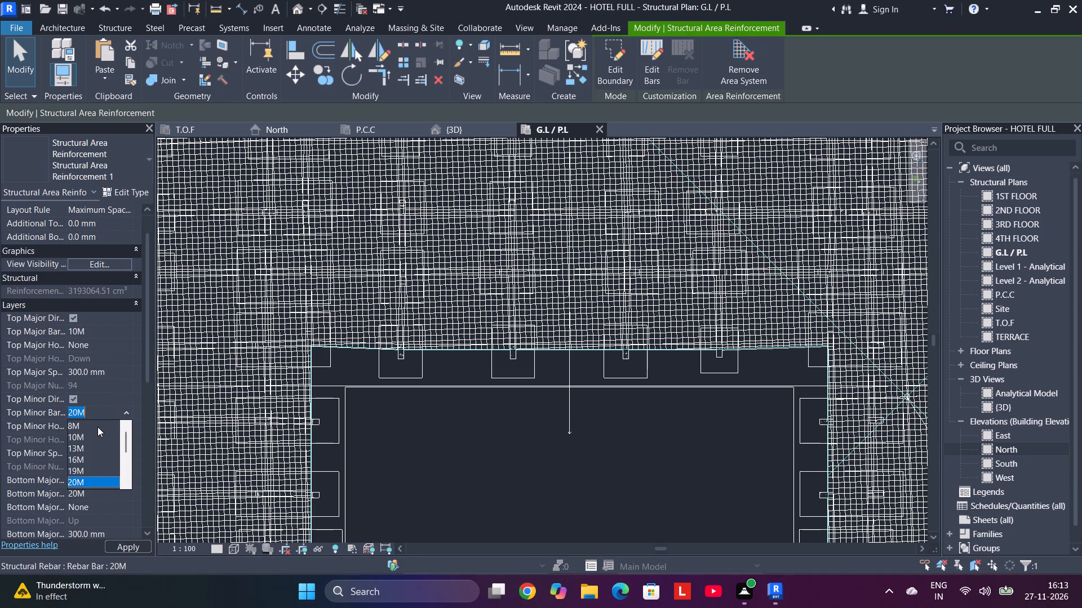
left_click(97, 427)
Set the area reinforcement's bottom major bar type to 8M and bottom minor bar type to 10M, and apply the changes.
scroll(131, 423, "down", 4)
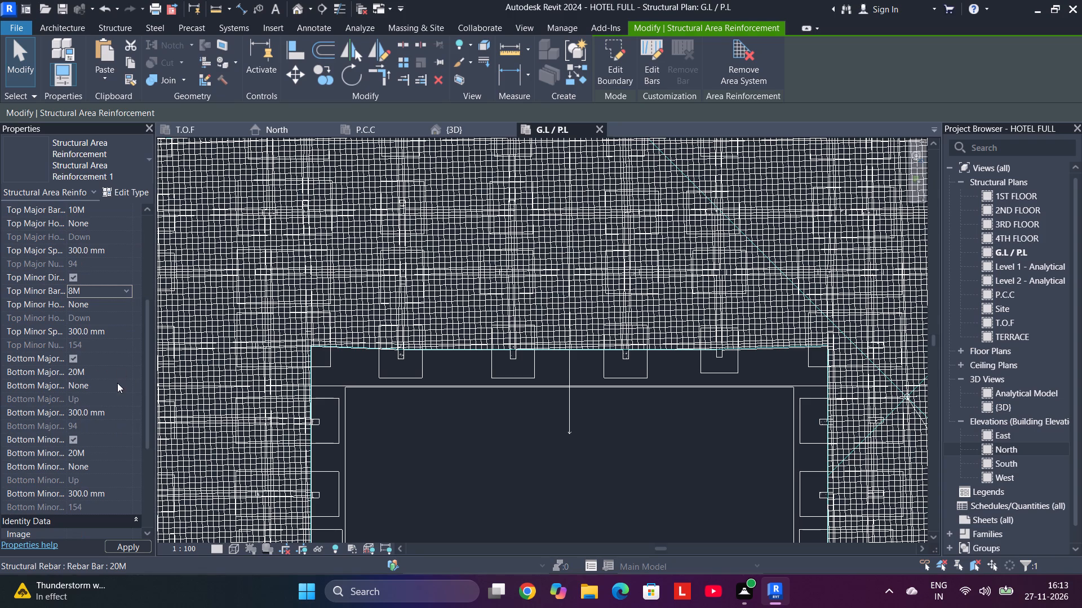
left_click(123, 372)
left_click(97, 388)
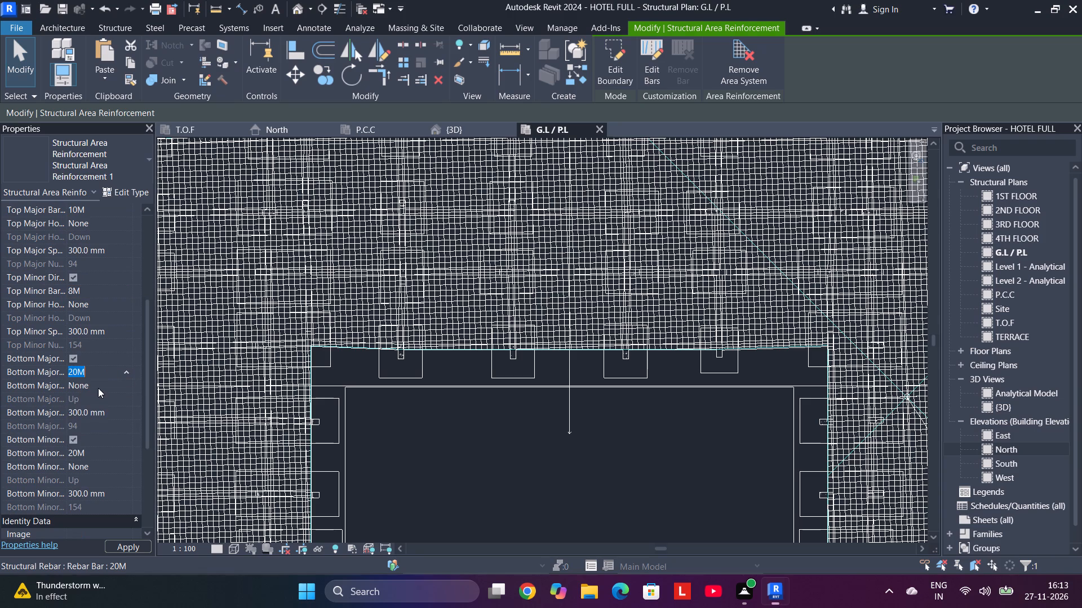
scroll(116, 418, "down", 3)
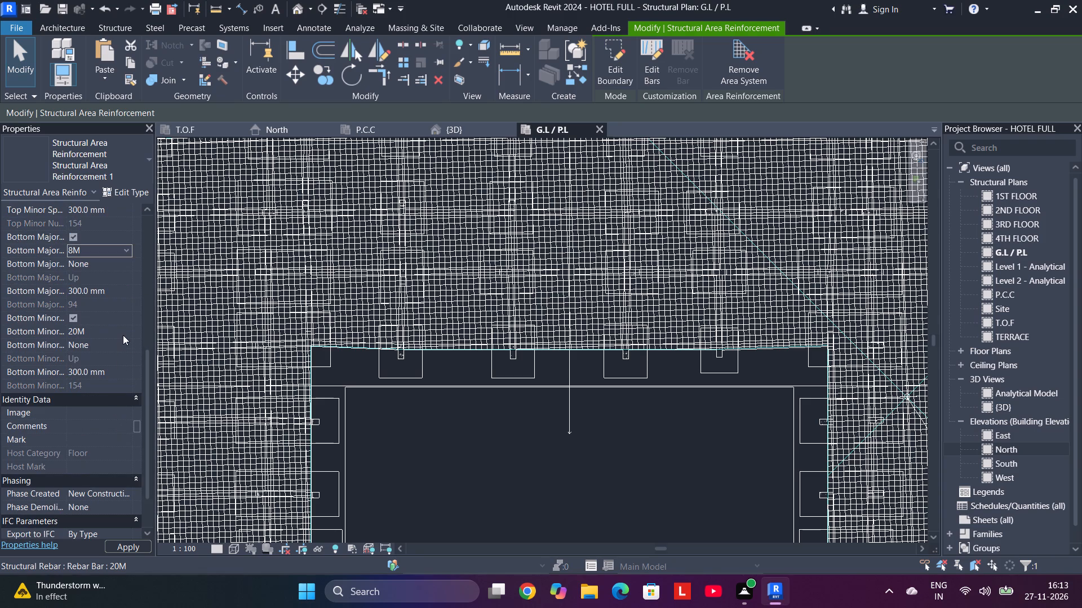
left_click(121, 333)
left_click(125, 330)
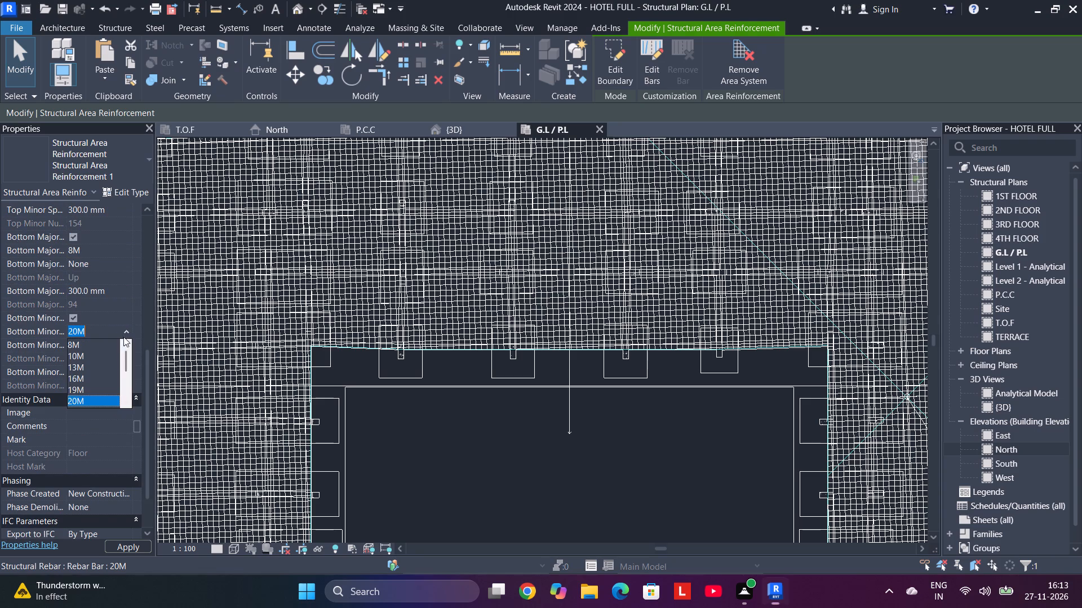
left_click(103, 357)
scroll(134, 381, "down", 5)
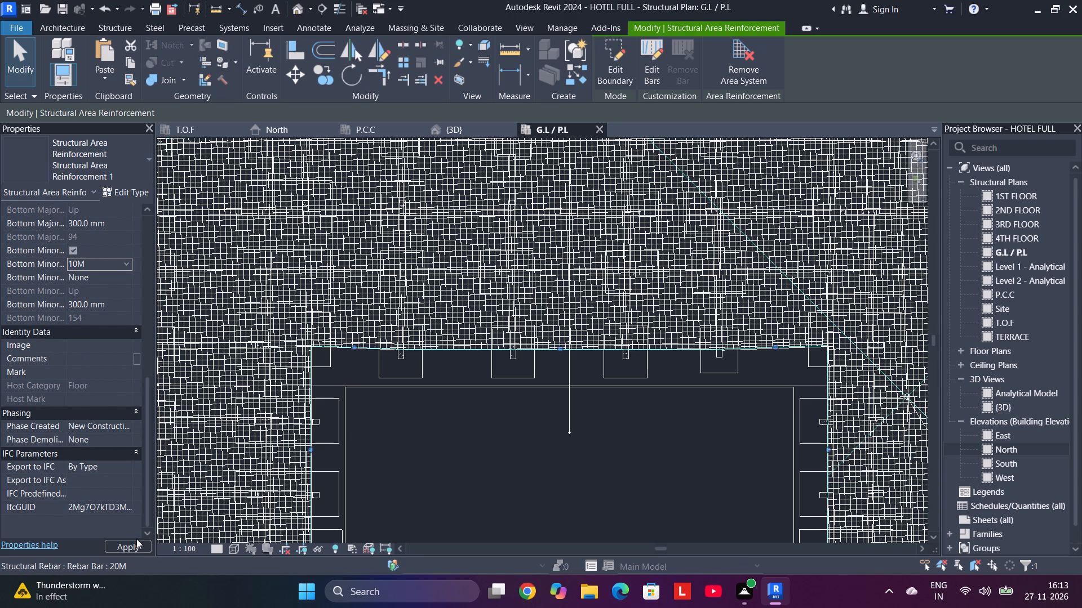
left_click(126, 549)
left_click(434, 469)
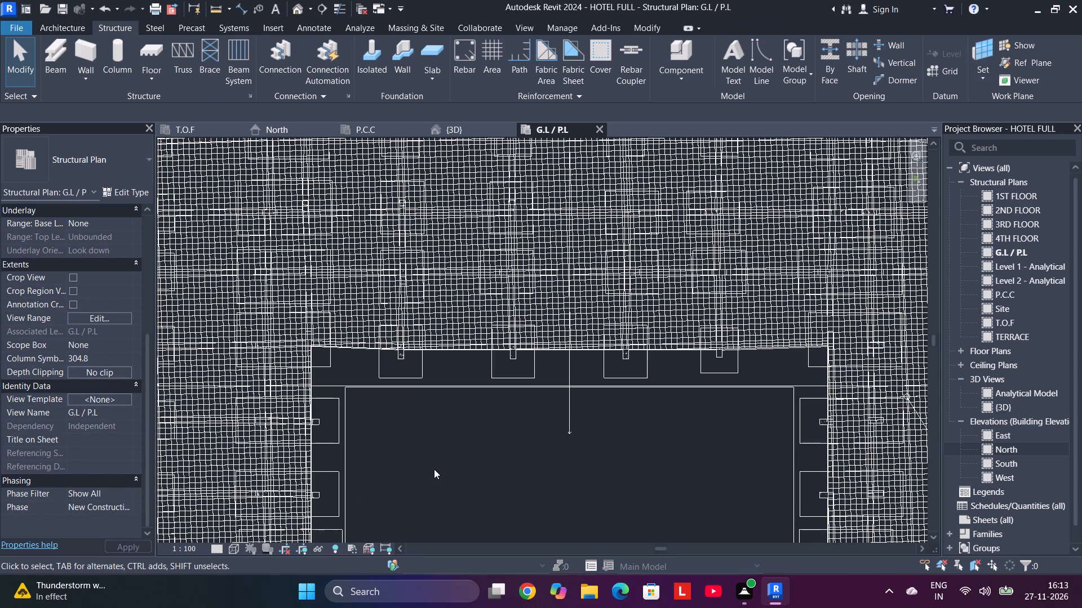
key("Escape")
Examine the slab's updated reinforcement mesh and its bar annotation across the G.L / P.L plan.
scroll(449, 453, "down", 5)
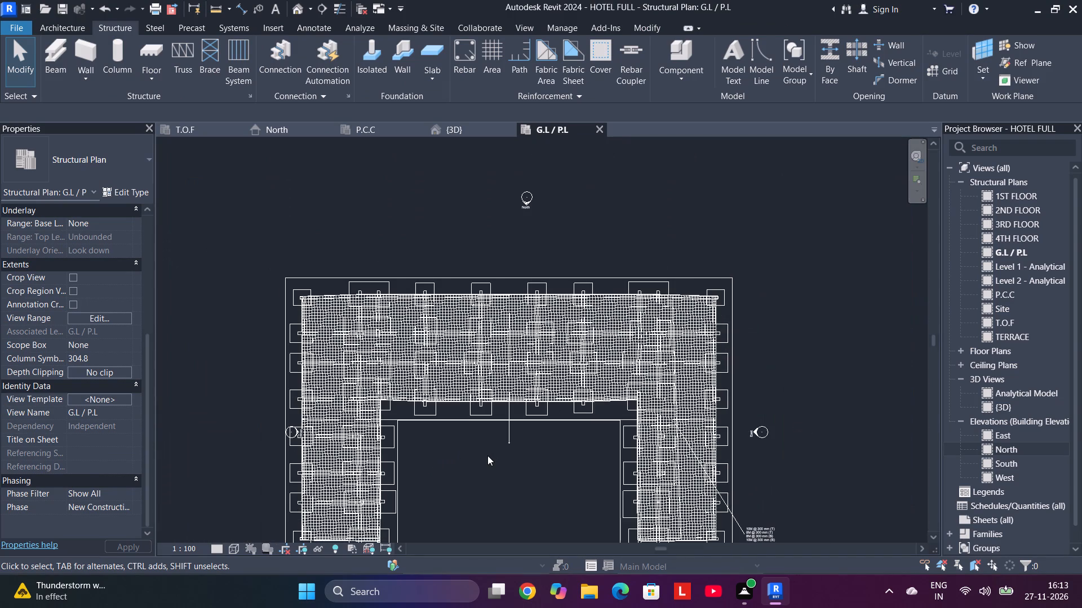
middle_click_drag(490, 472, 479, 381)
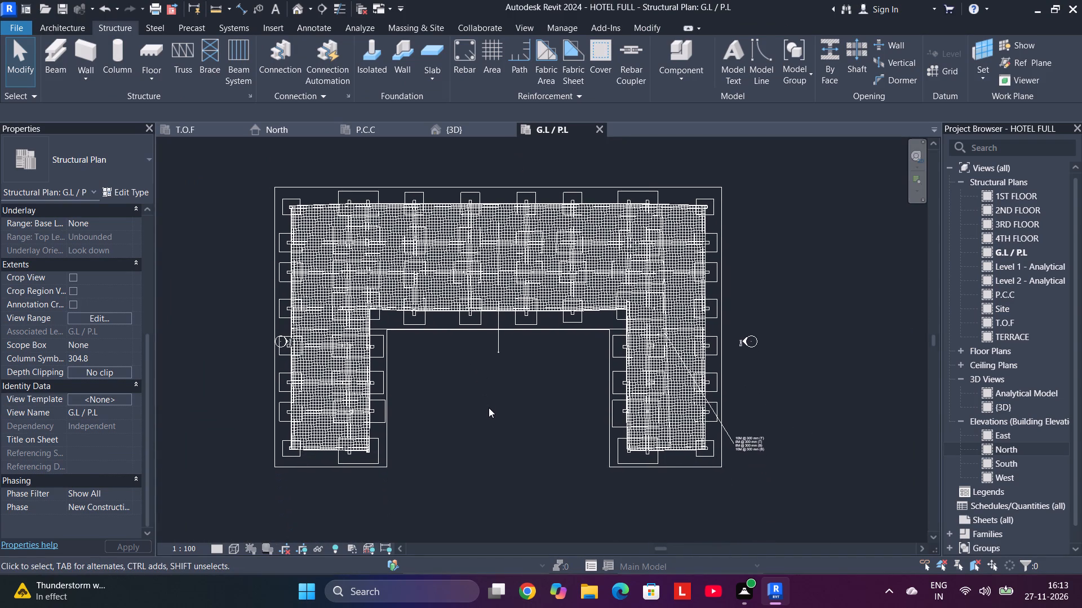
scroll(490, 413, "up", 5)
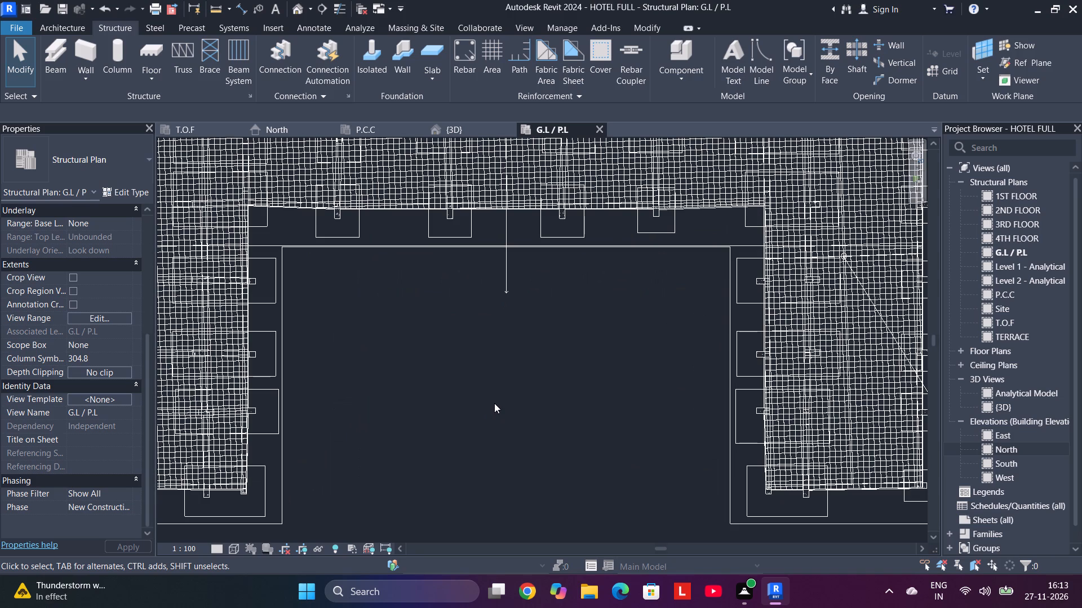
key("Escape")
key("Escape")
scroll(494, 403, "down", 3)
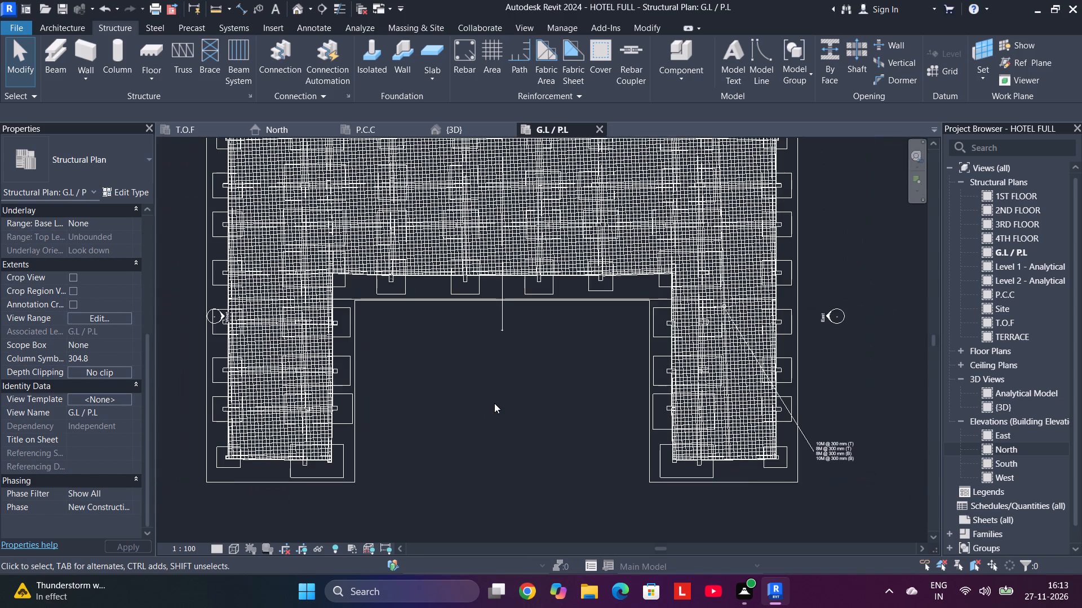
scroll(494, 403, "down", 3)
middle_click(494, 403)
right_click(494, 403)
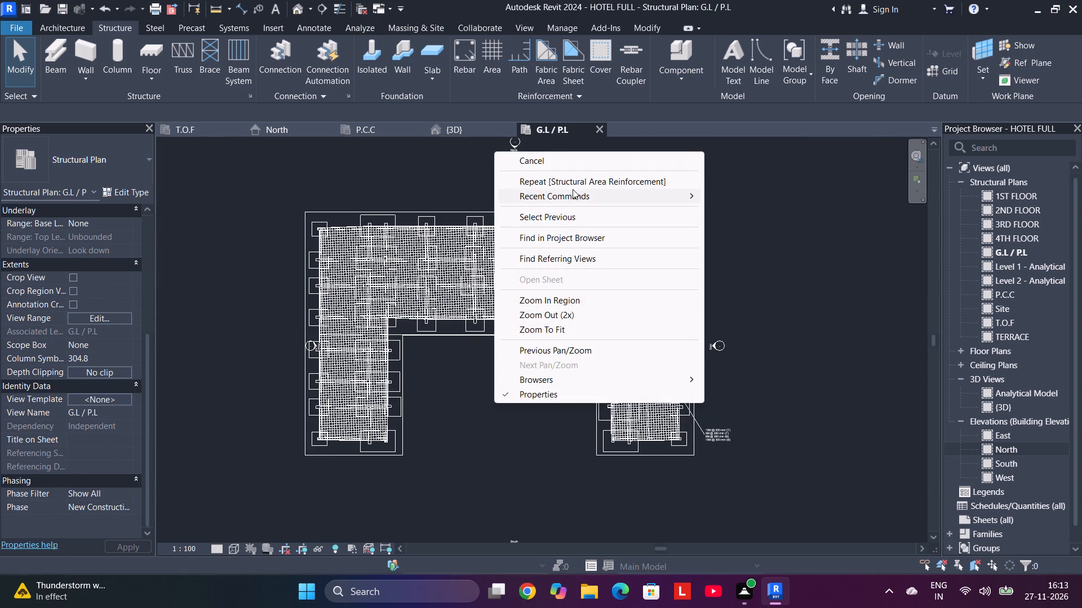
left_click(570, 157)
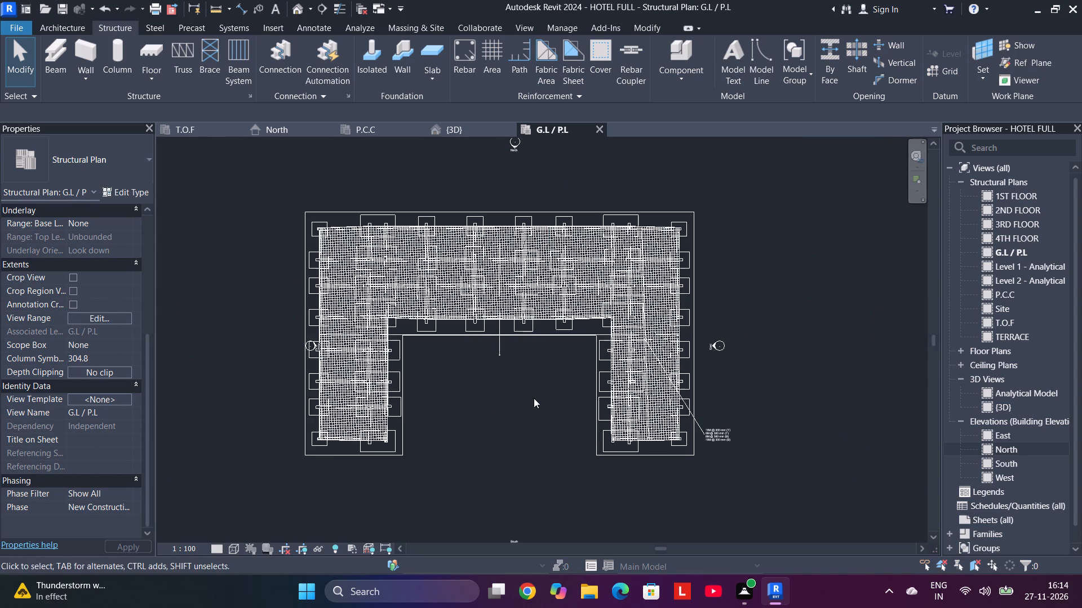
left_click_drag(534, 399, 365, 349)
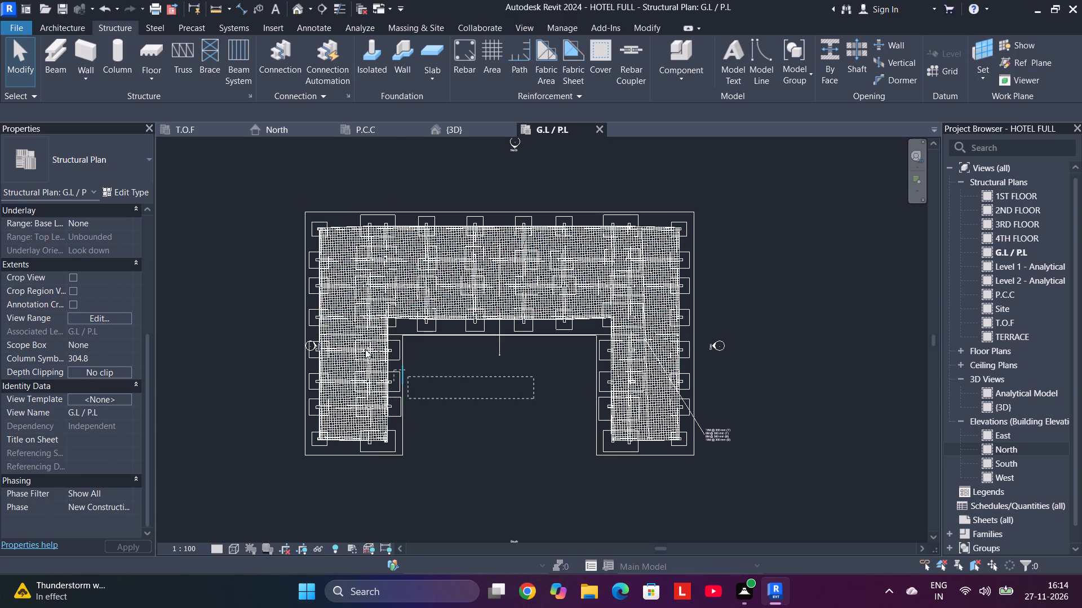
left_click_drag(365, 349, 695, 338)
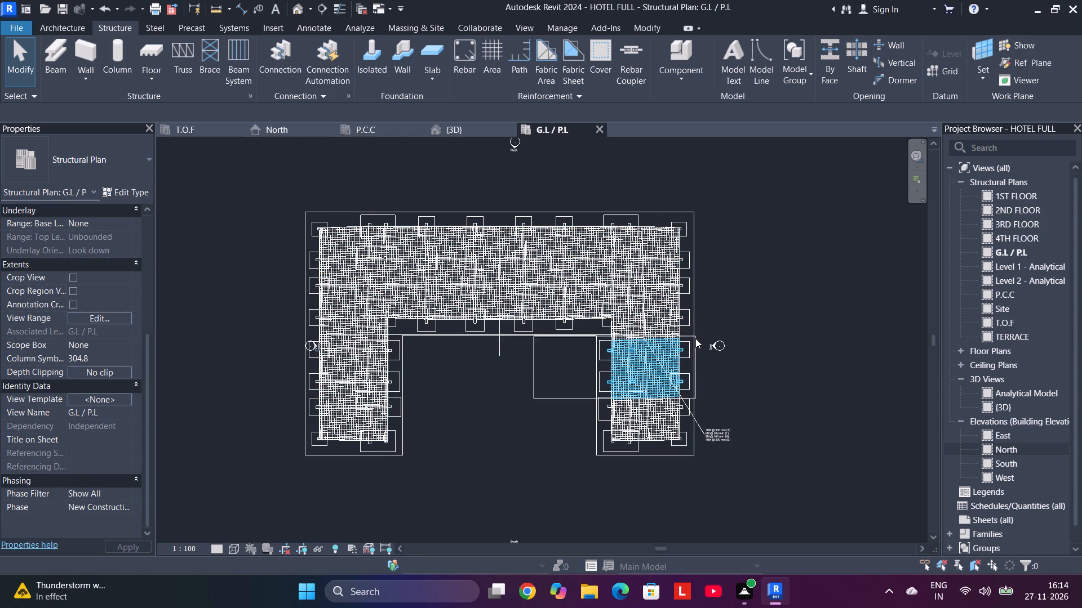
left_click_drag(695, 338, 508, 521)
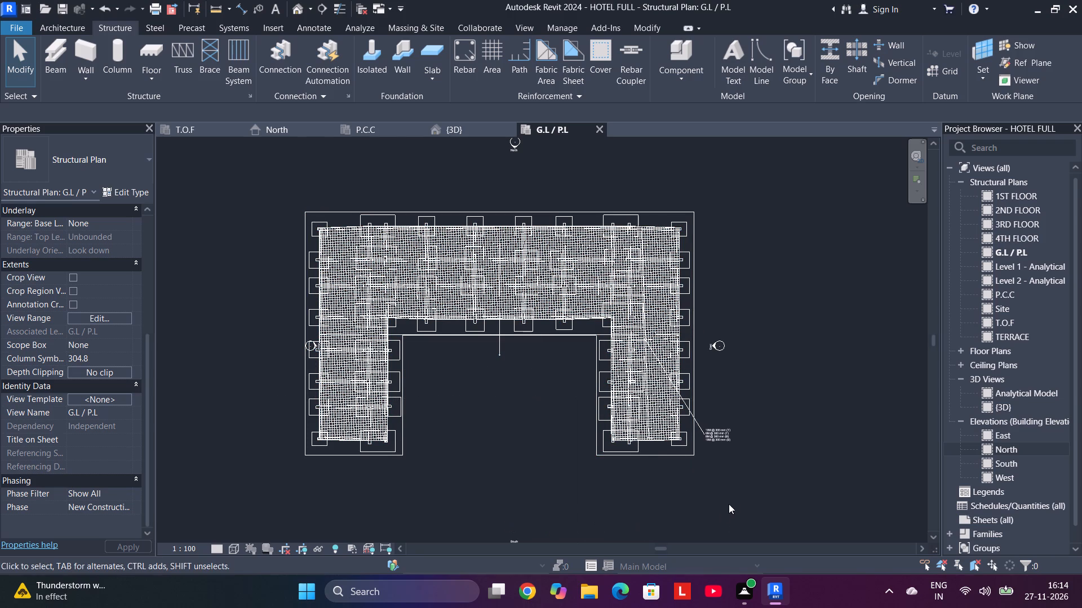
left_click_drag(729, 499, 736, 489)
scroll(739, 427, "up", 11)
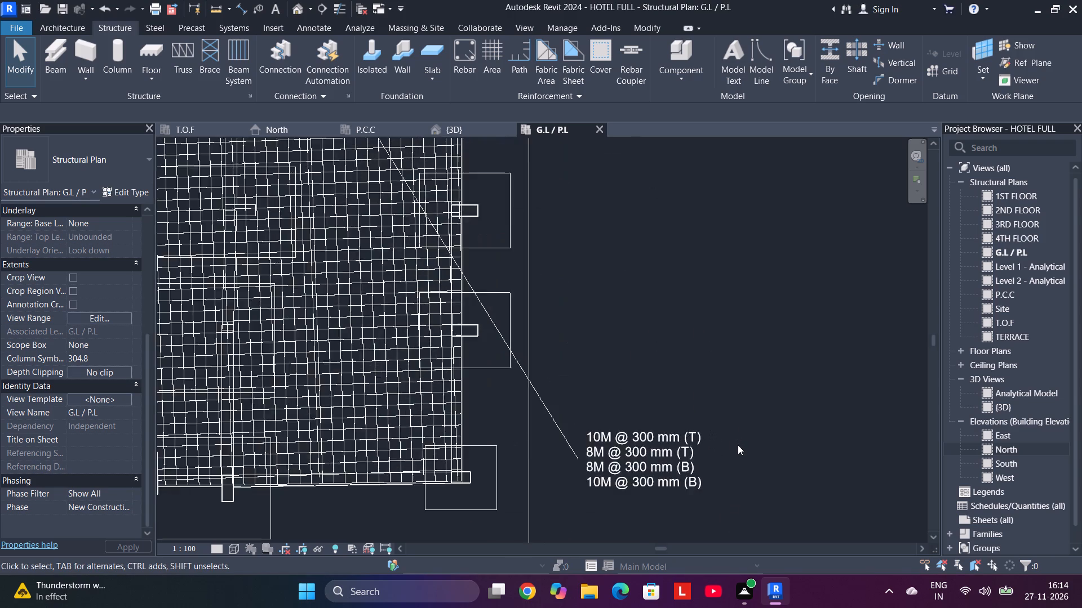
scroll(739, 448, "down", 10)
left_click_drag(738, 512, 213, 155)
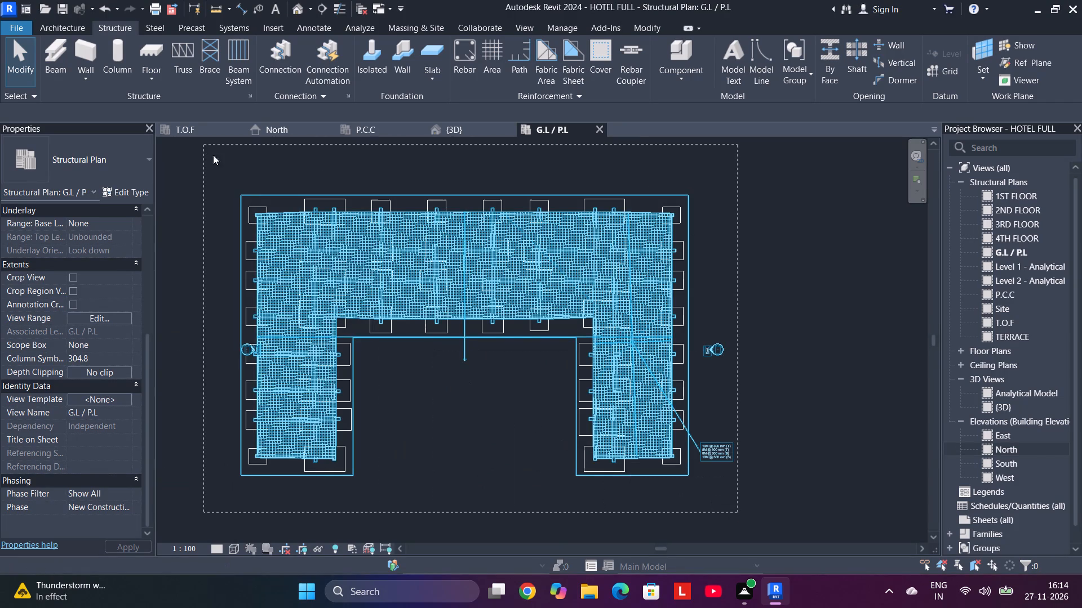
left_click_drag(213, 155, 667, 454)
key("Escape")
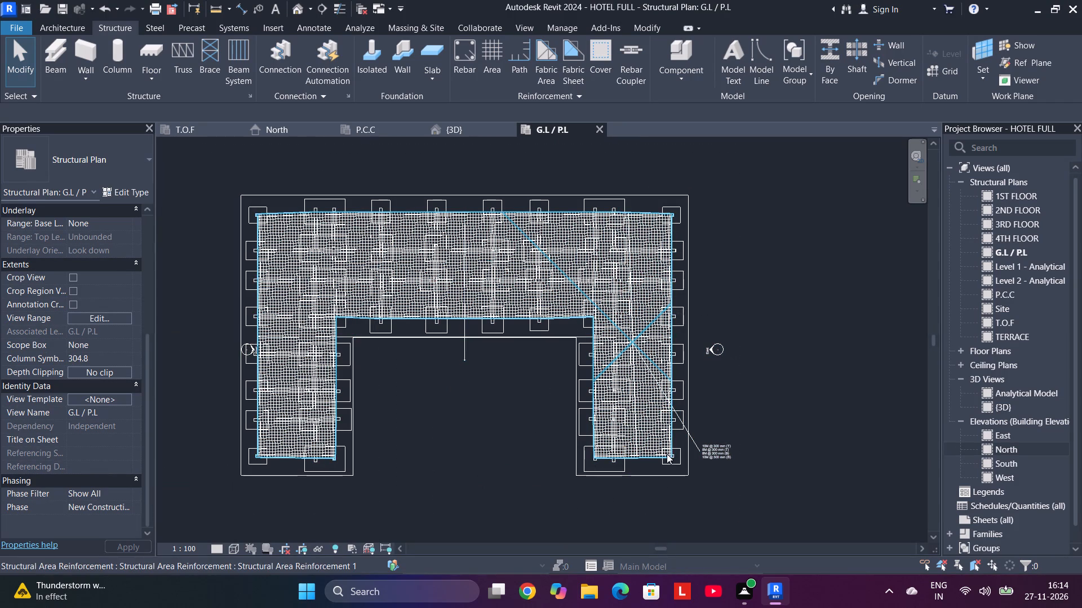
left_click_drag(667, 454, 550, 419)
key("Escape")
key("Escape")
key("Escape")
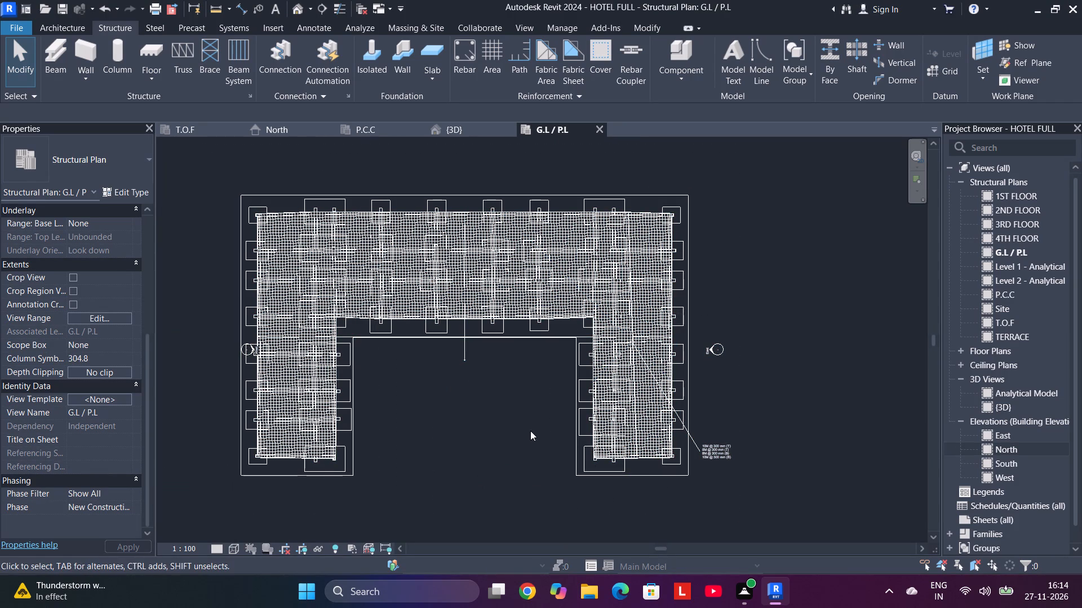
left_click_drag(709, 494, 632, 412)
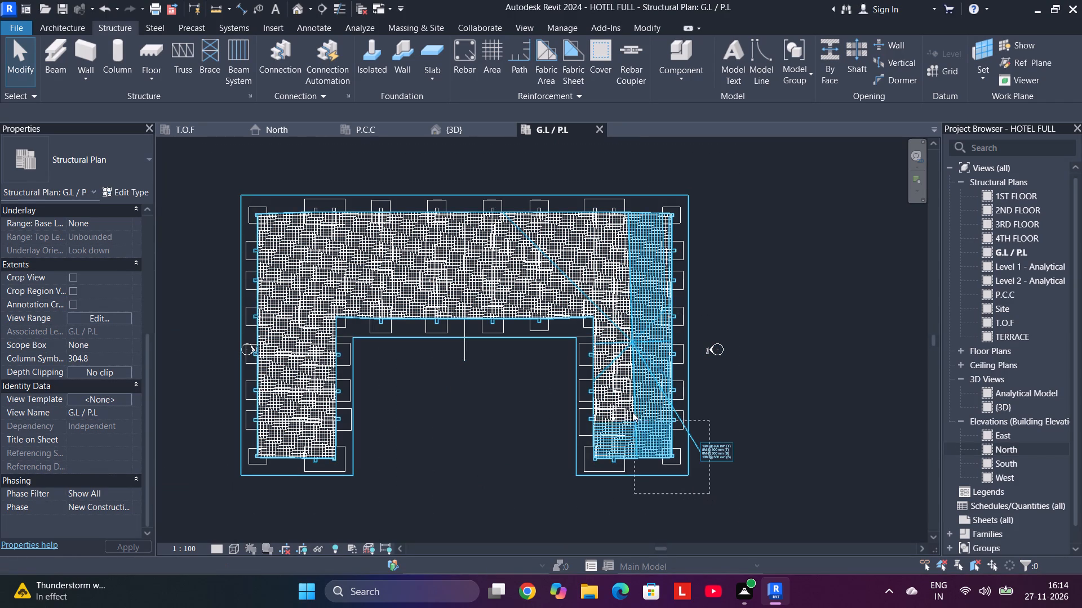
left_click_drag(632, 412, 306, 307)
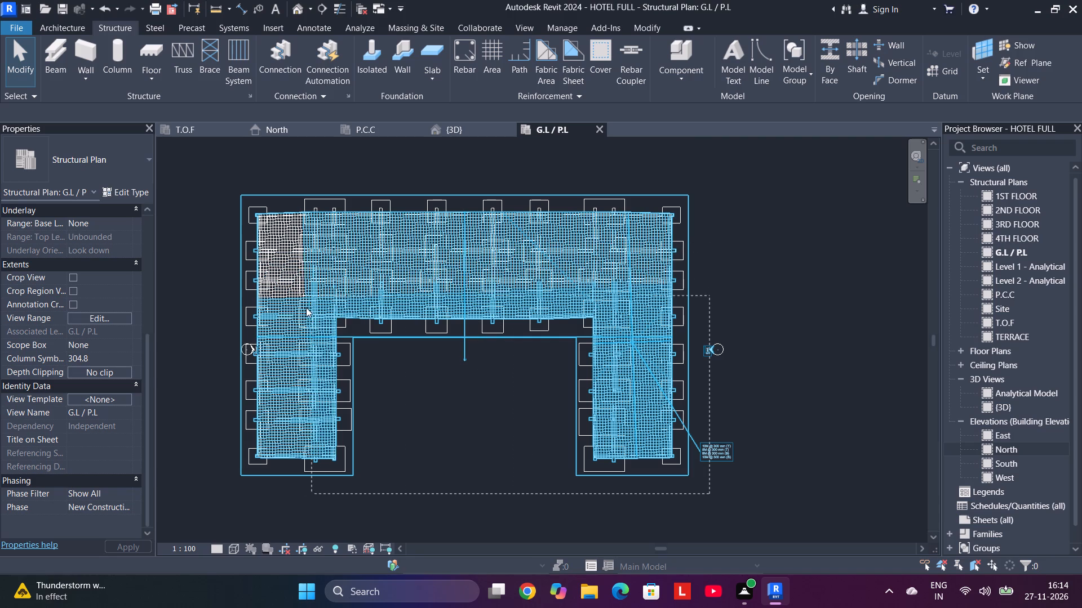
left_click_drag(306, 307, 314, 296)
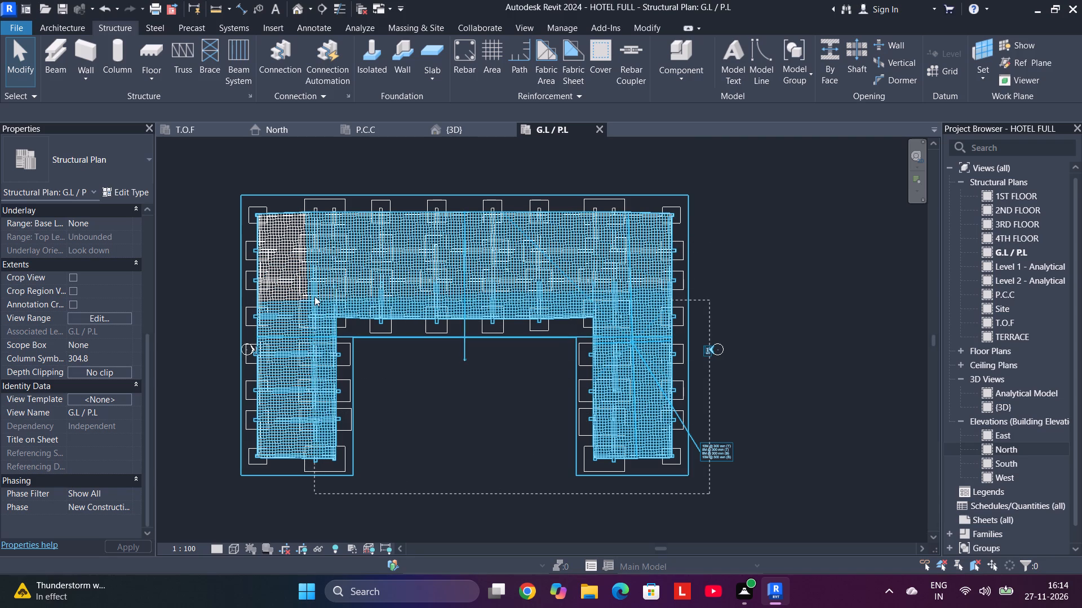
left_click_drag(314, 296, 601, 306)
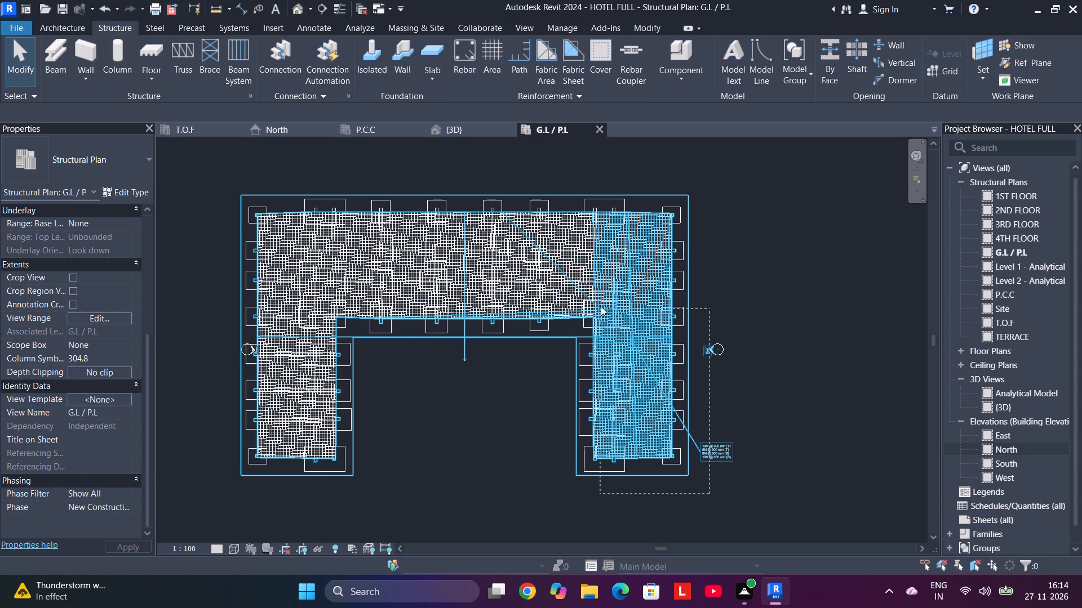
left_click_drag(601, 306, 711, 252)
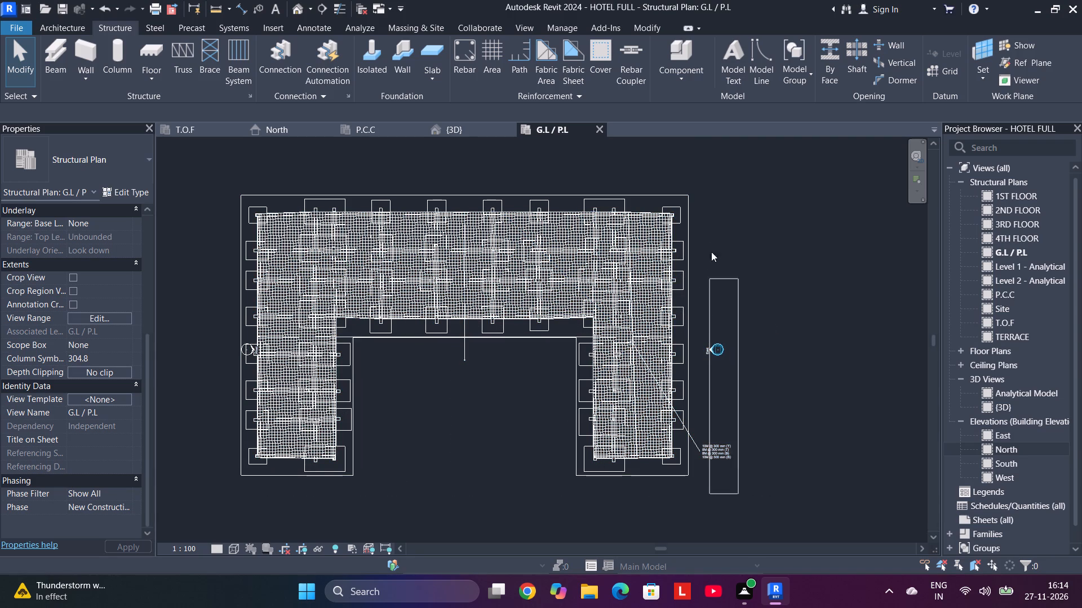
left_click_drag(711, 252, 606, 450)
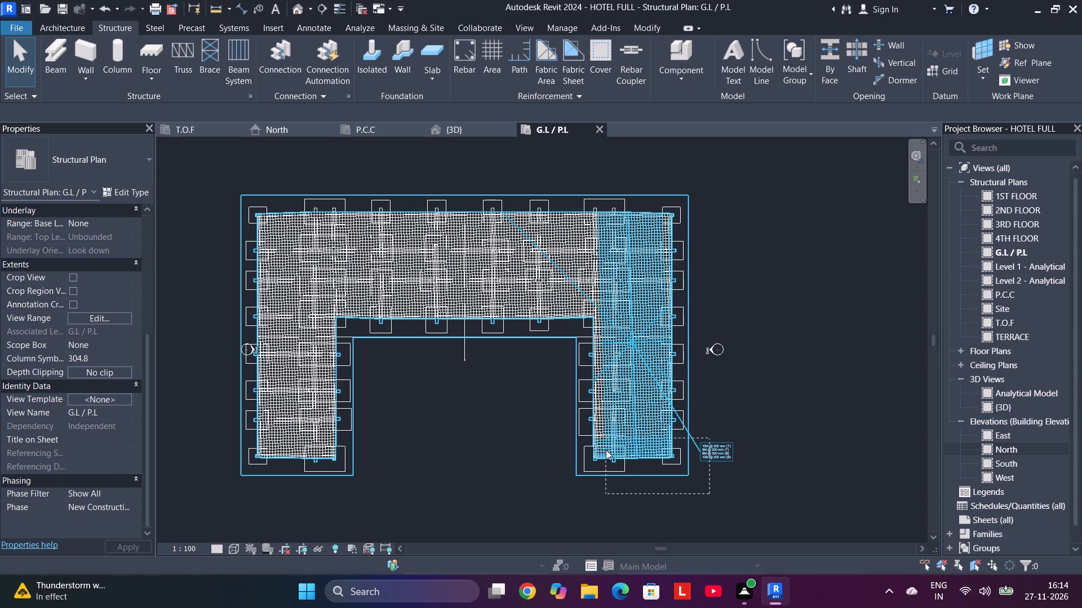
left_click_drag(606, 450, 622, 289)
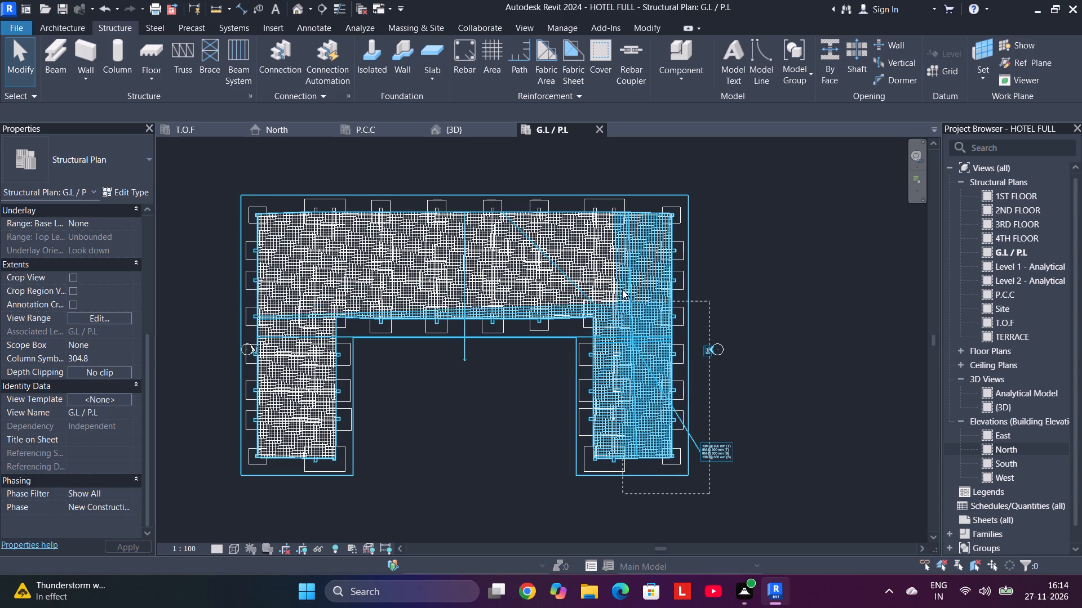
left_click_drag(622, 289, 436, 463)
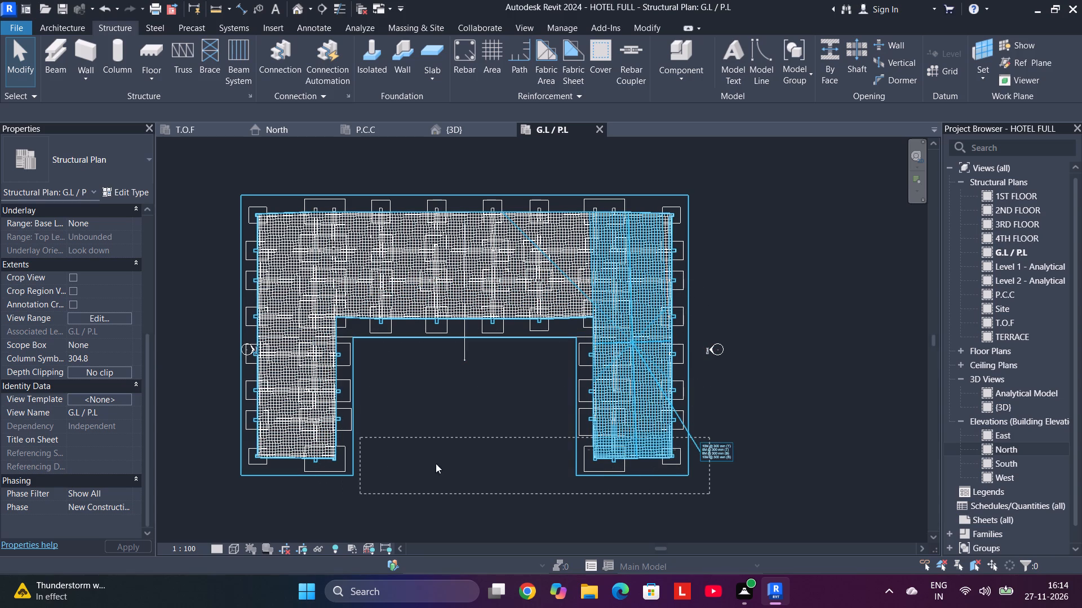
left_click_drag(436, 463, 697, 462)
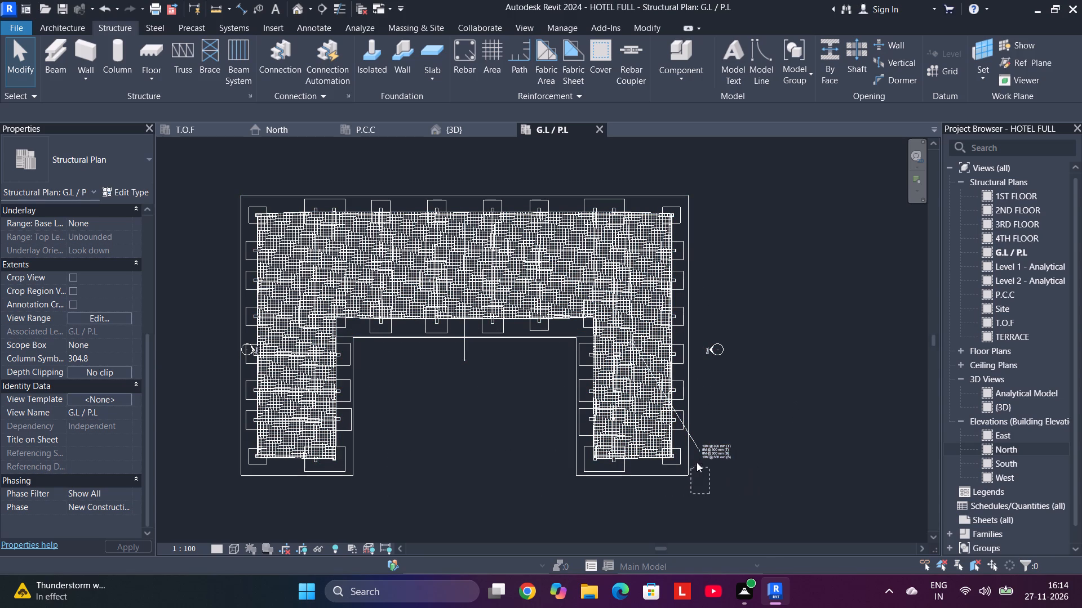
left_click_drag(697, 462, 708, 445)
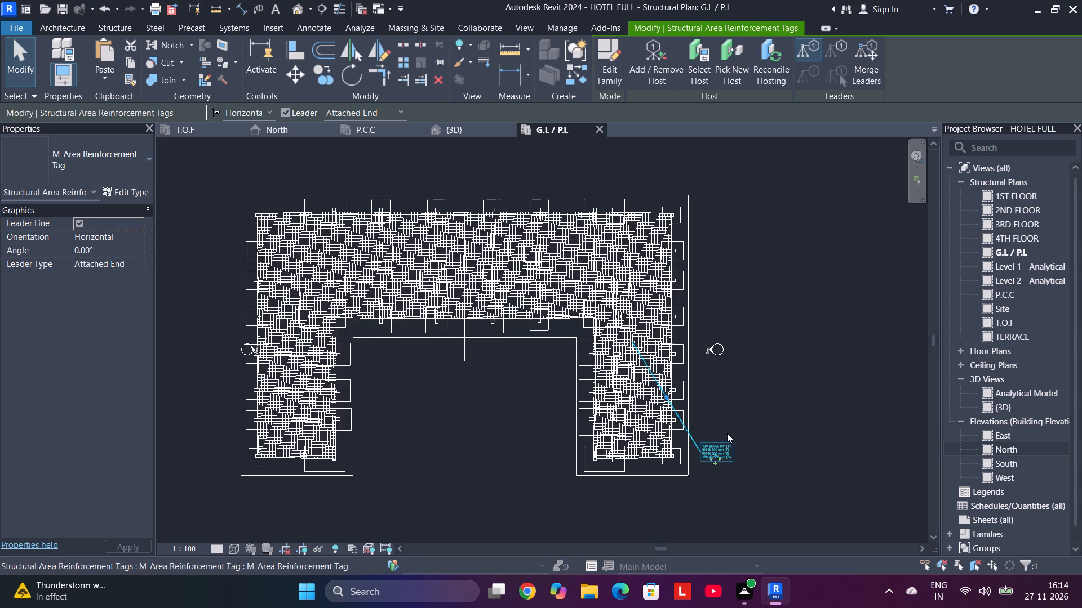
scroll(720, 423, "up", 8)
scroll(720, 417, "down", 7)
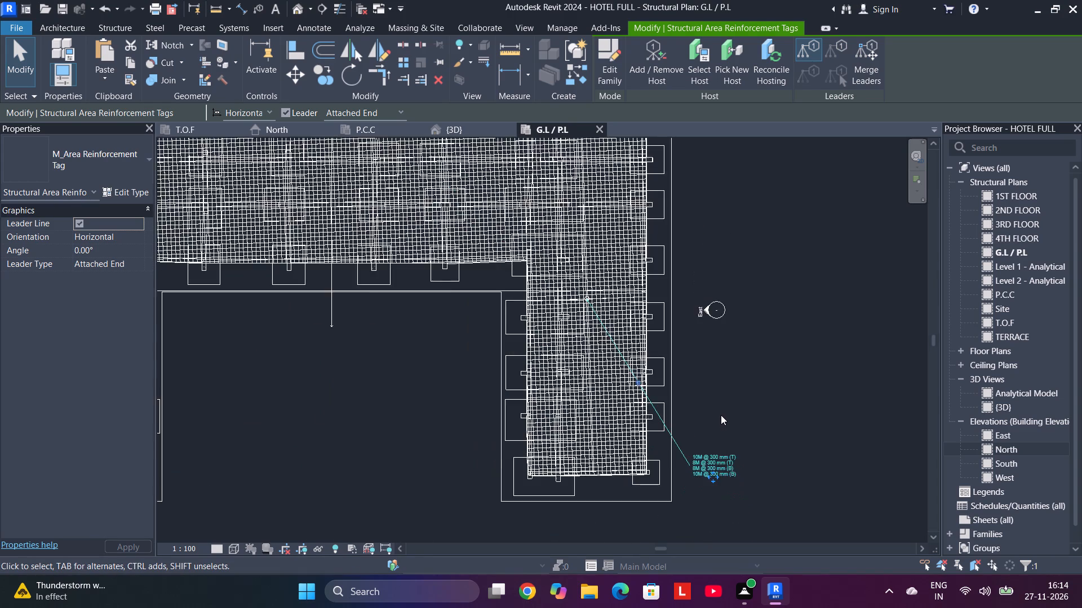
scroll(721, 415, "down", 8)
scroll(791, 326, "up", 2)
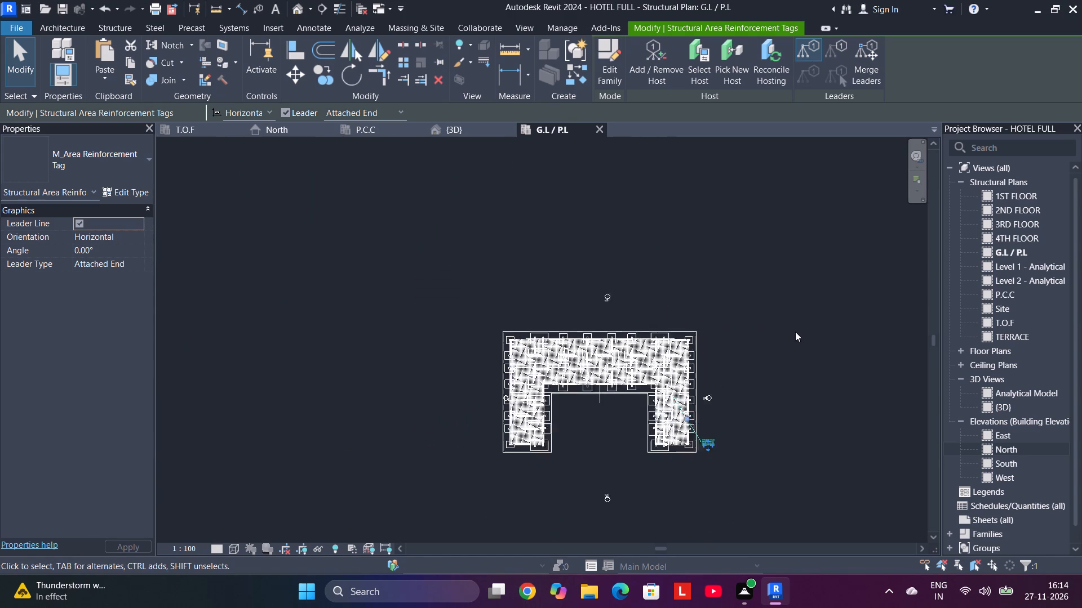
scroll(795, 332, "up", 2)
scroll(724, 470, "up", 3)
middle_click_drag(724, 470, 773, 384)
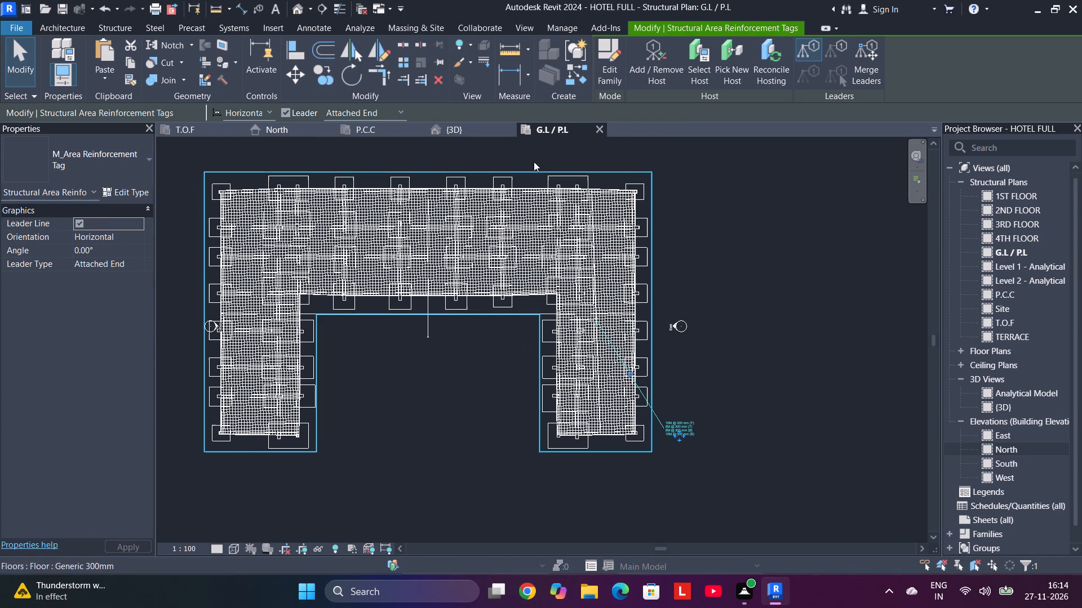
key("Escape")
Examine the reinforced G.L / P.L slab, footings and structural frame in the {3D} view.
left_click(471, 129)
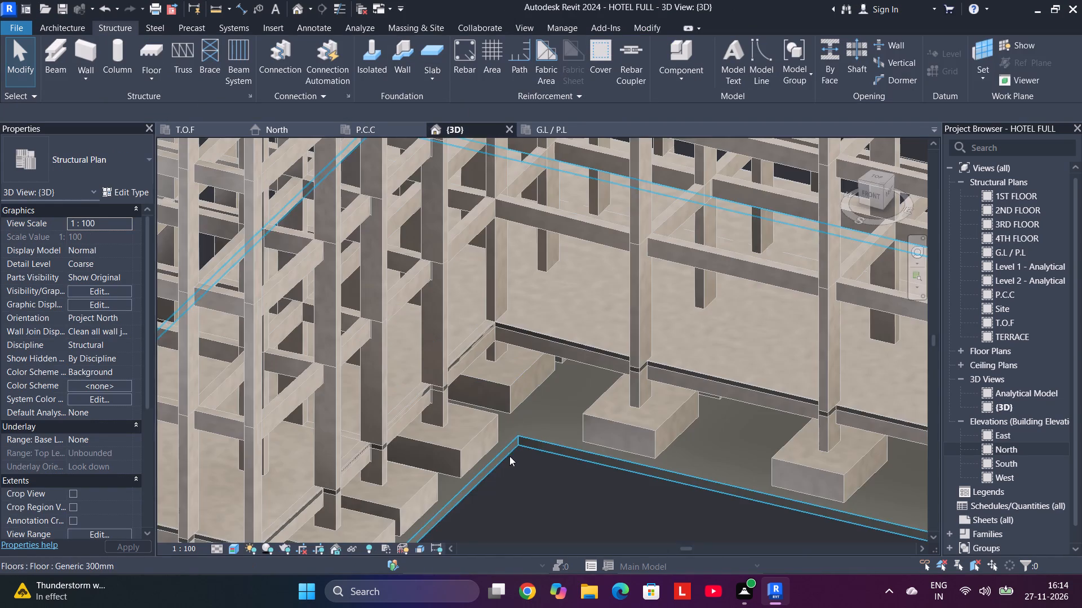
scroll(567, 408, "down", 4)
scroll(608, 445, "down", 2)
middle_click_drag(625, 472, 535, 342)
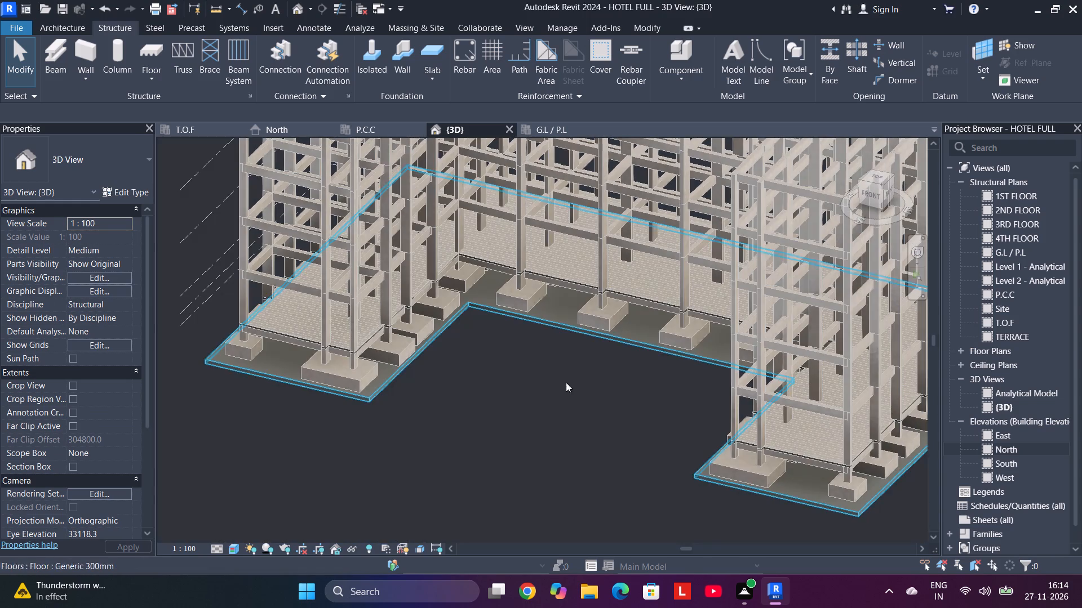
middle_click_drag(578, 385, 591, 329)
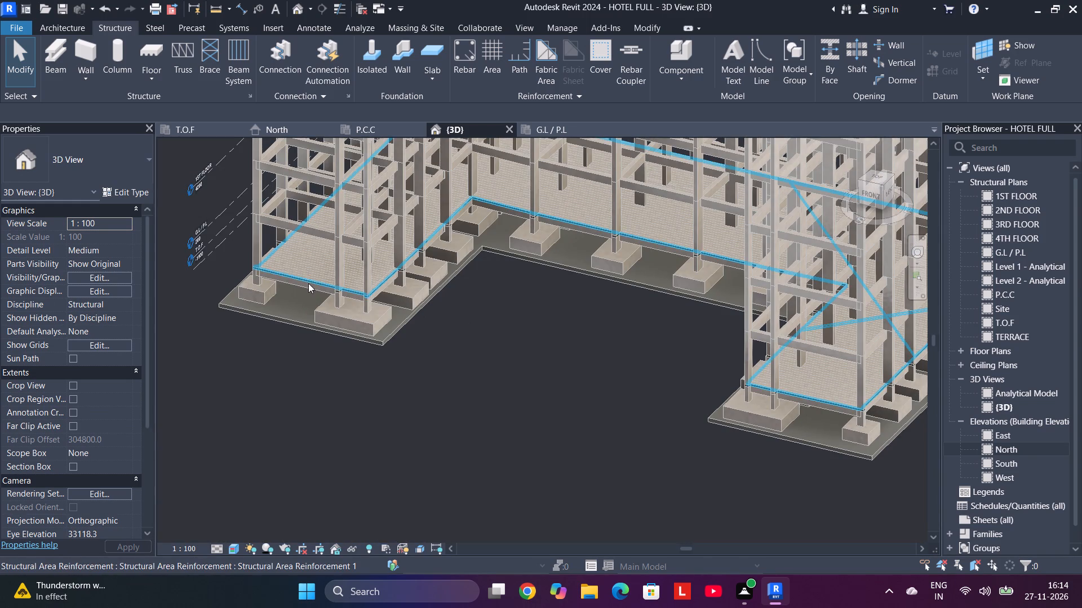
scroll(316, 277, "up", 3)
scroll(318, 280, "down", 4)
middle_click_drag(575, 381, 579, 432)
middle_click_drag(574, 386, 577, 441)
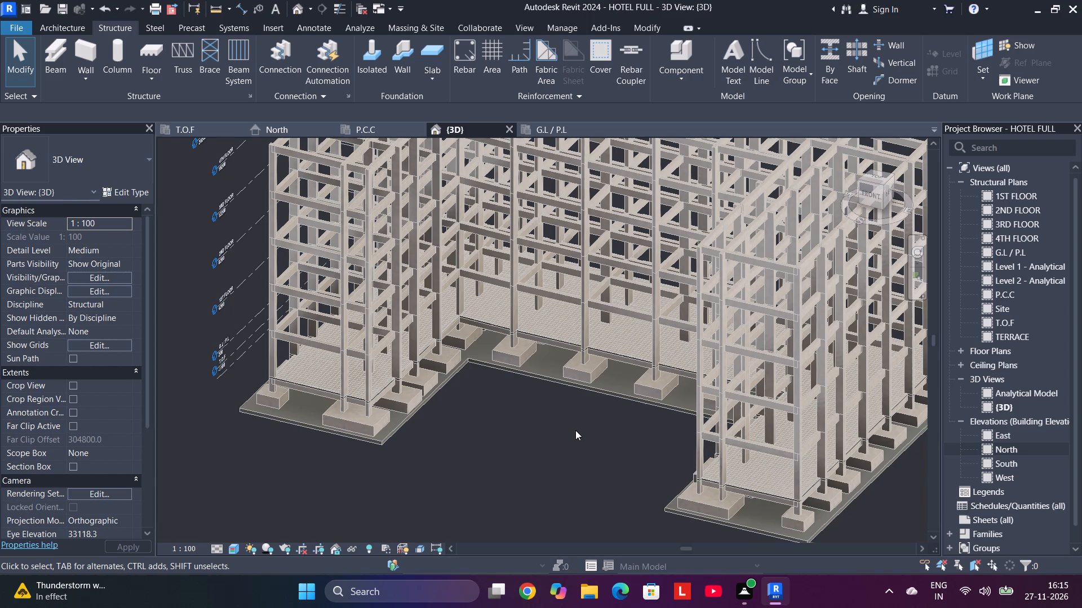
scroll(575, 430, "down", 3)
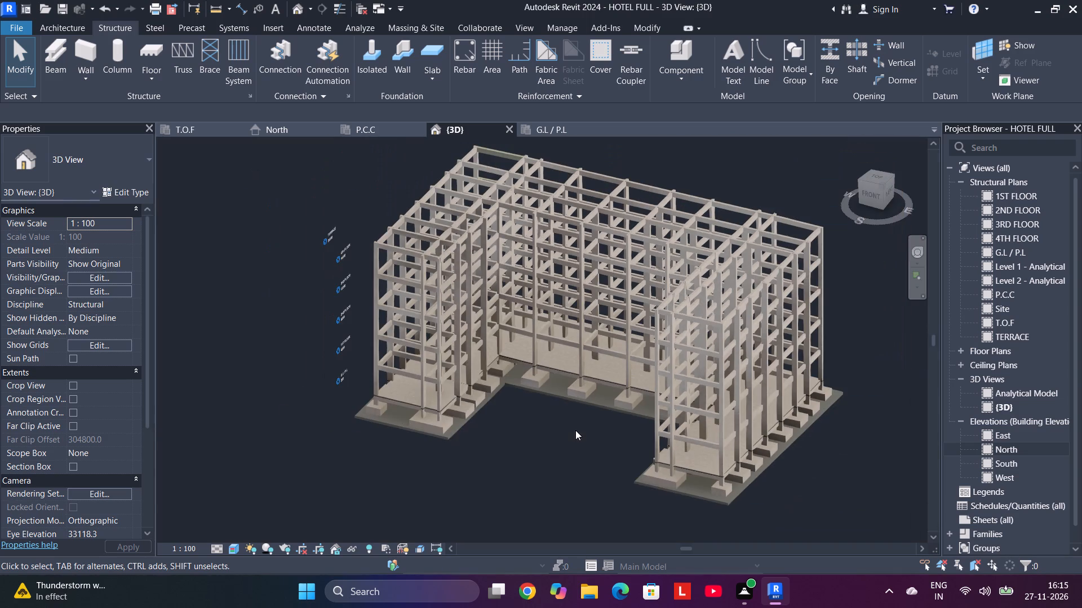
scroll(530, 355, "up", 3)
scroll(506, 365, "down", 1)
scroll(505, 365, "up", 3)
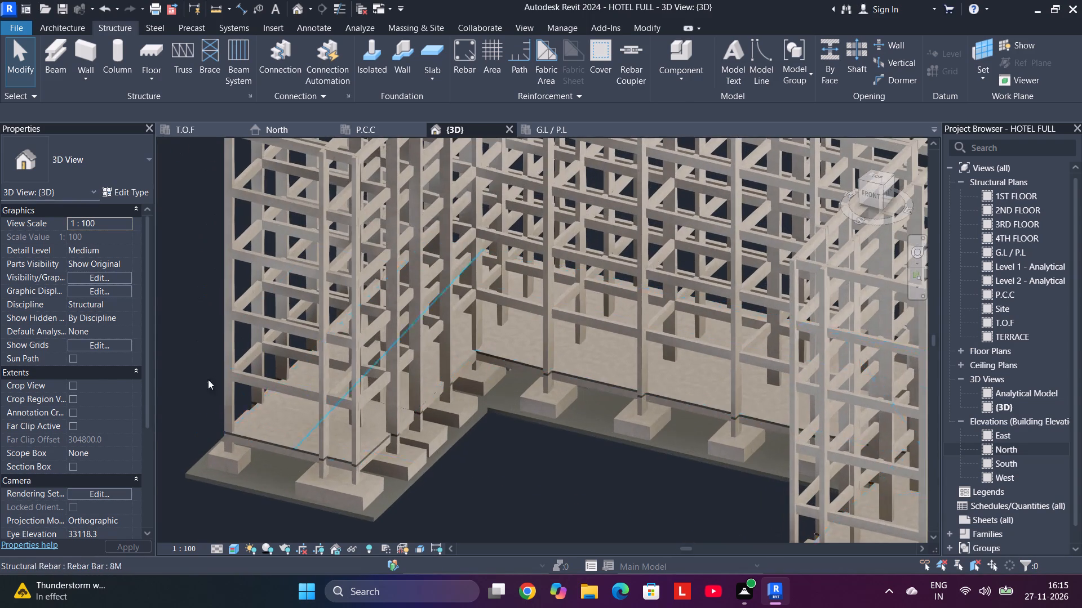
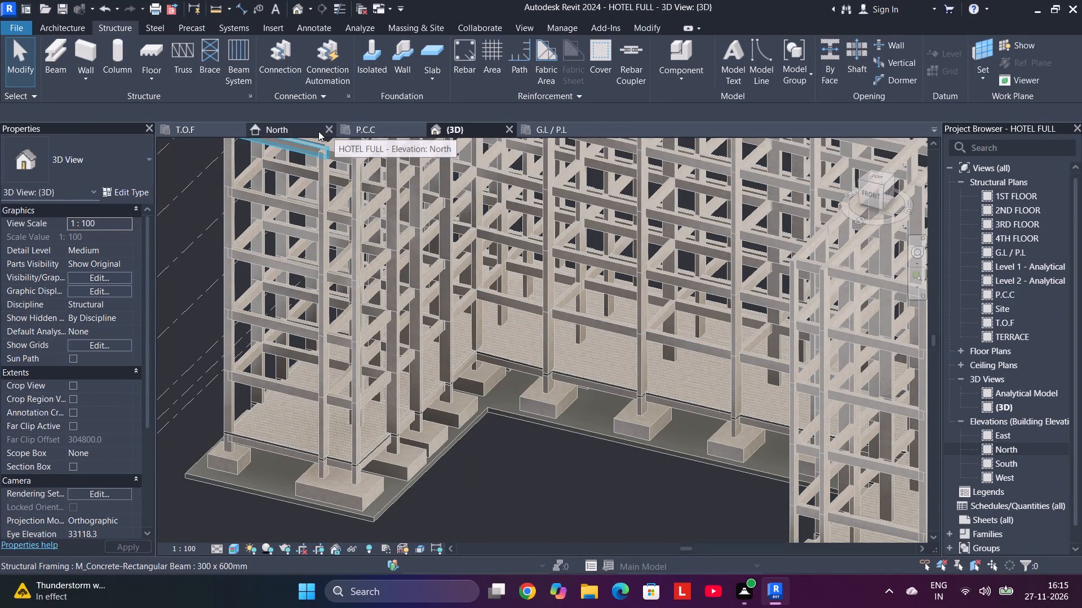
Open the 1ST FLOOR structural plan and close the G.L / P.L plan view.
left_click(565, 125)
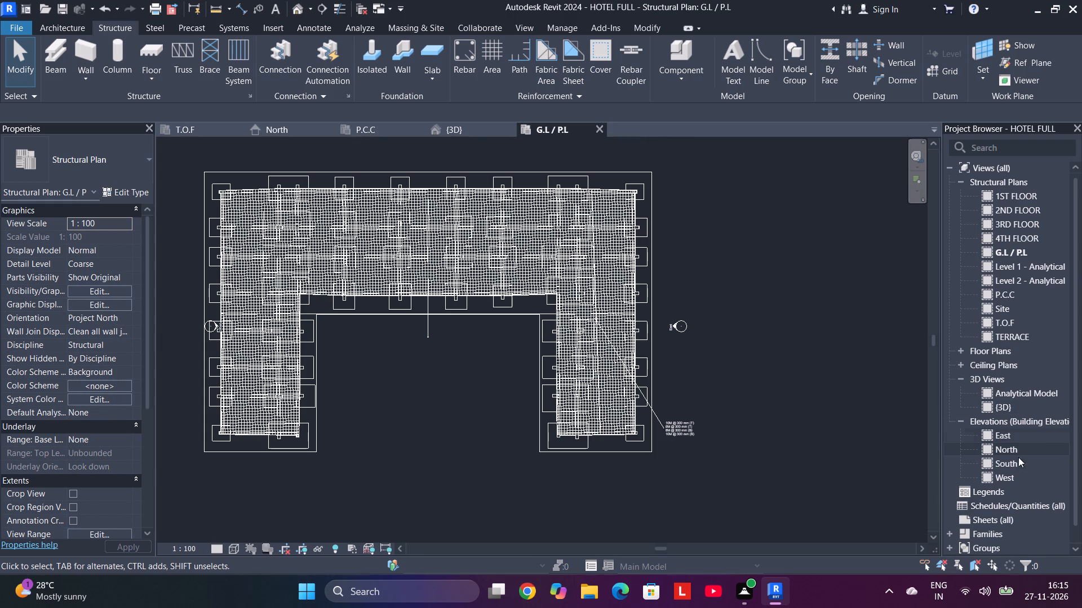
double_click(991, 195)
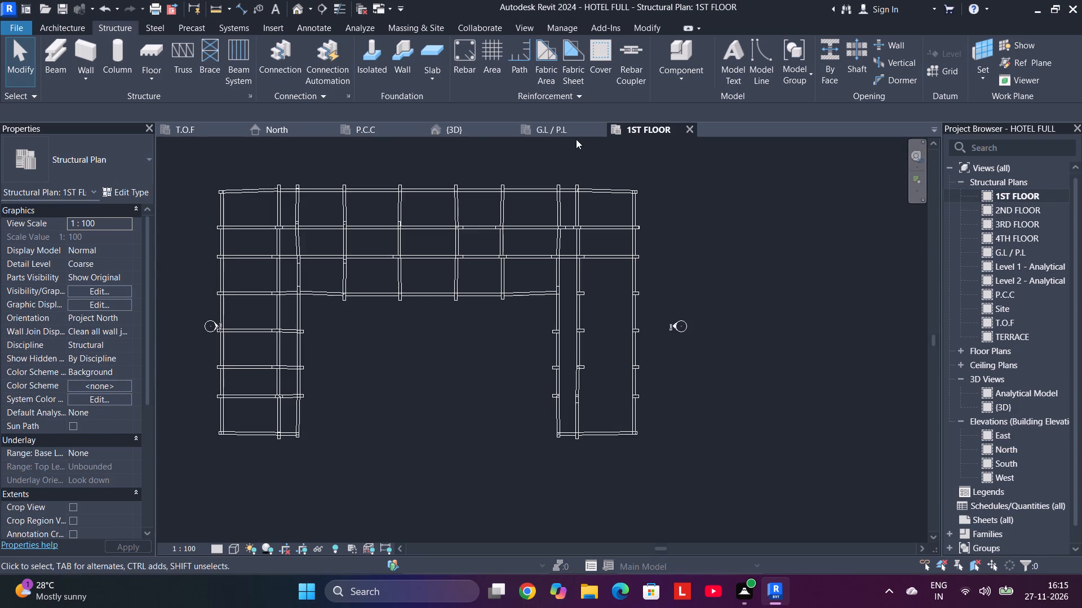
left_click(600, 127)
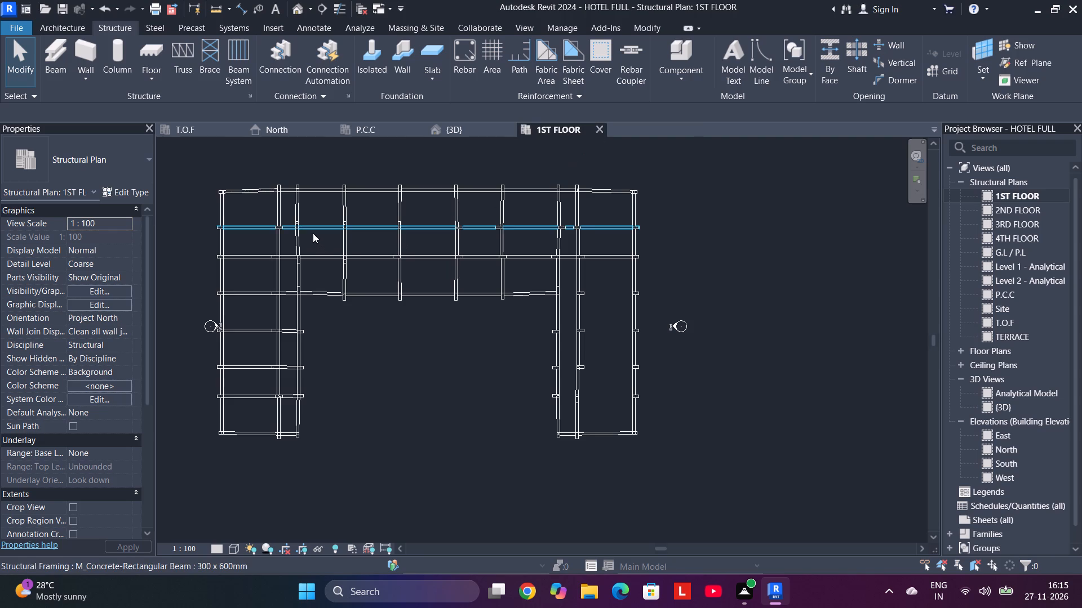
Examine the U-shaped beam layout on the 1ST FLOOR plan, including the outer corner and the wing beside the West elevation marker.
scroll(313, 233, "up", 3)
middle_click_drag(315, 233, 475, 257)
scroll(334, 204, "up", 3)
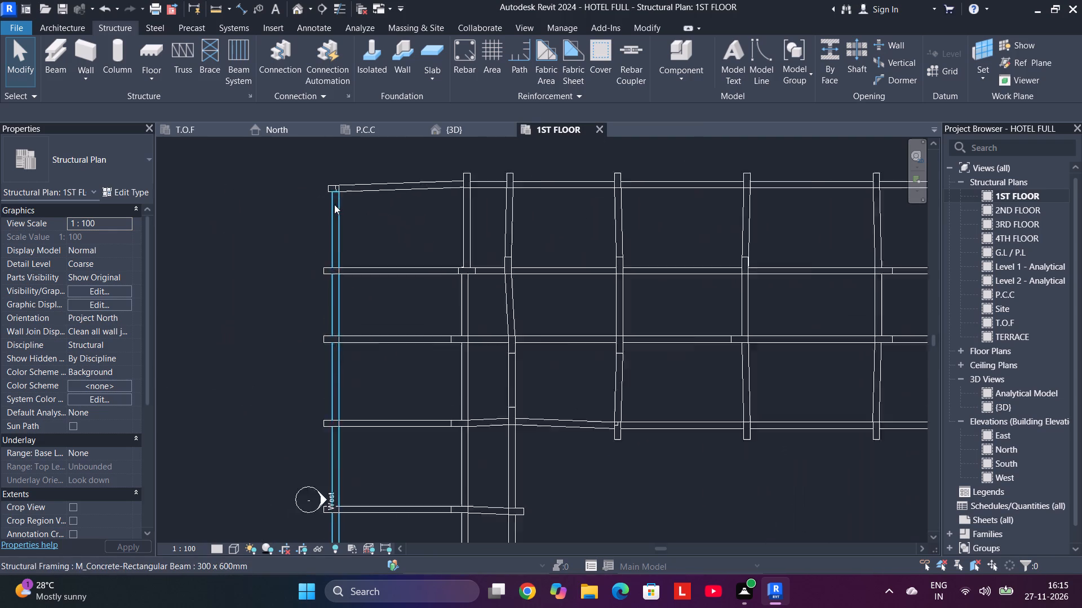
scroll(334, 204, "up", 5)
scroll(455, 233, "up", 1)
middle_click_drag(455, 233, 441, 267)
scroll(433, 247, "down", 9)
middle_click_drag(574, 442, 560, 358)
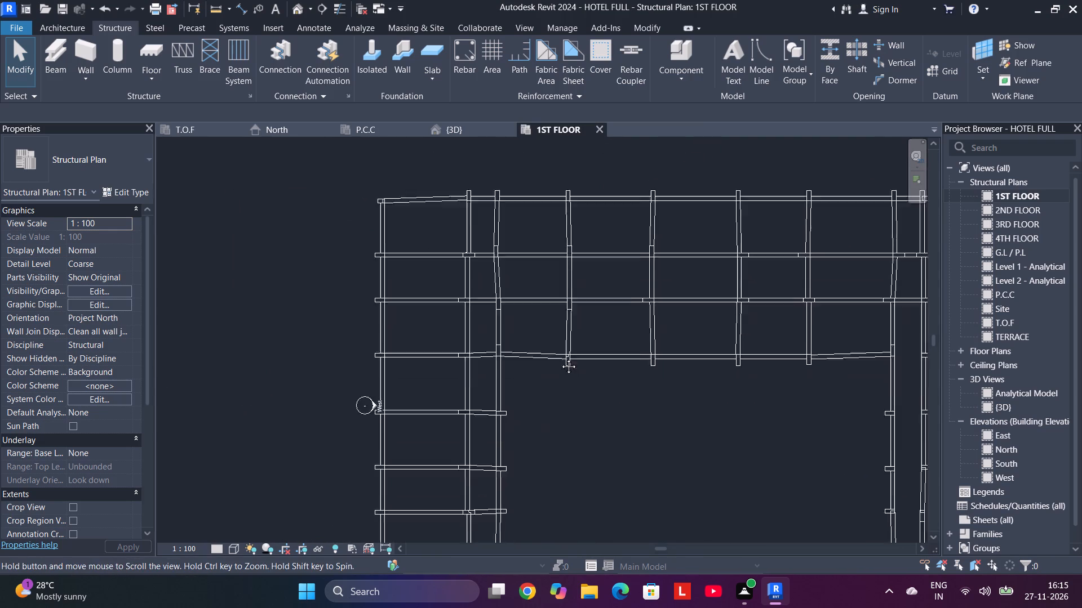
middle_click_drag(560, 358, 573, 275)
scroll(698, 352, "down", 1)
middle_click_drag(698, 354, 649, 437)
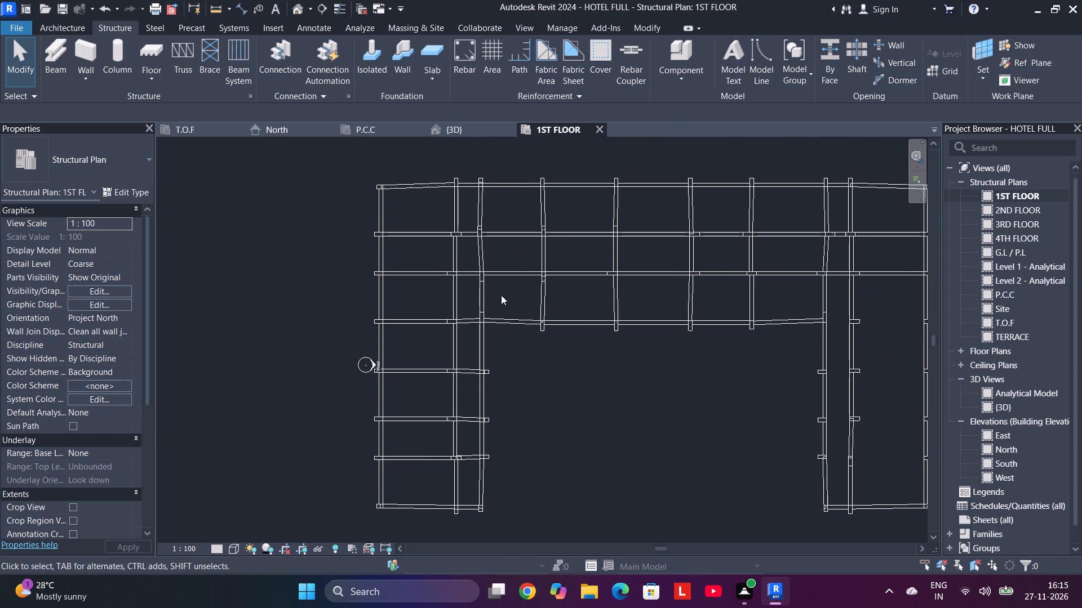
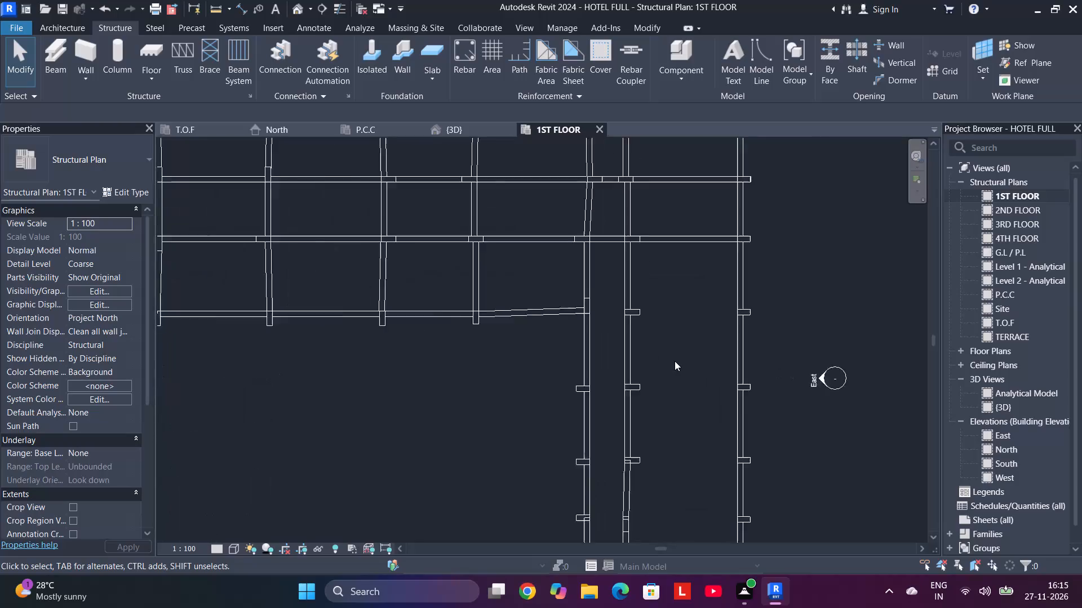
Examine the foundations, plinth slab and floor beams at the ends of both wings in the 3D view.
scroll(675, 360, "down", 4)
scroll(675, 359, "up", 3)
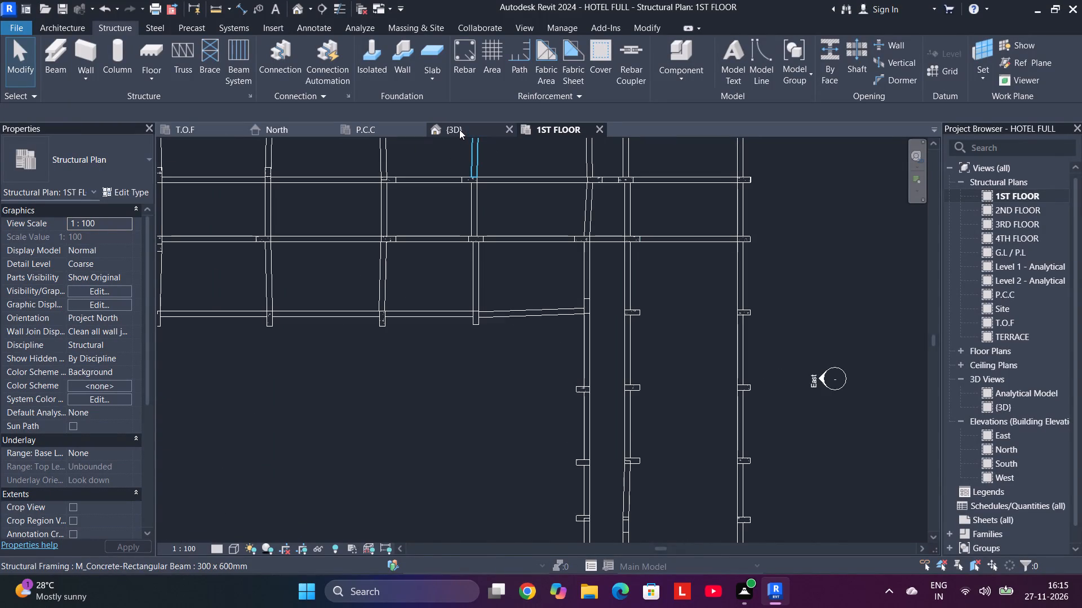
left_click(459, 129)
middle_click_drag(796, 441, 533, 289)
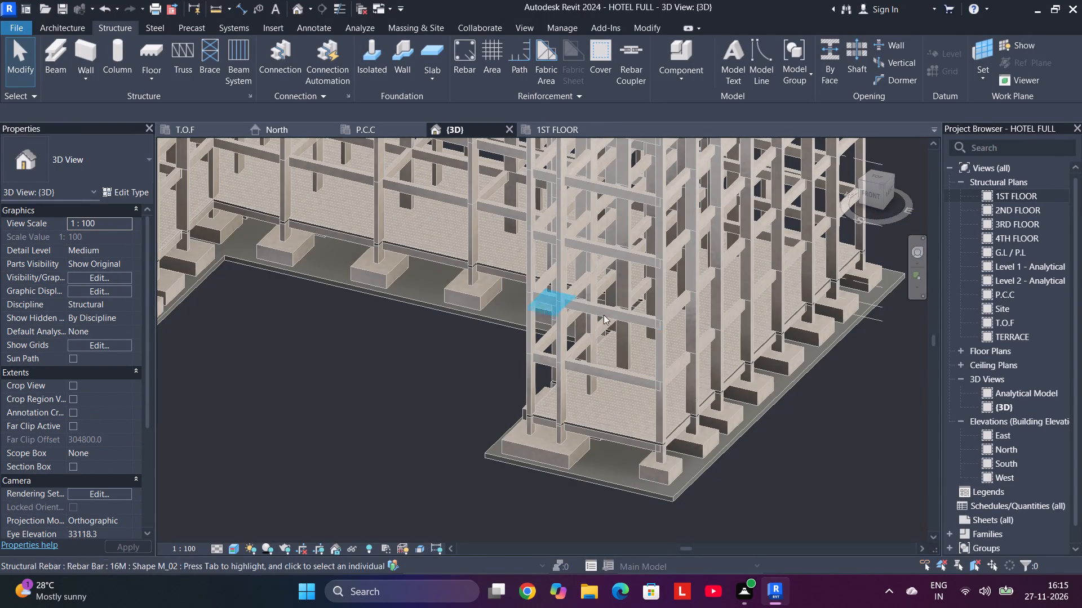
scroll(658, 416, "up", 4)
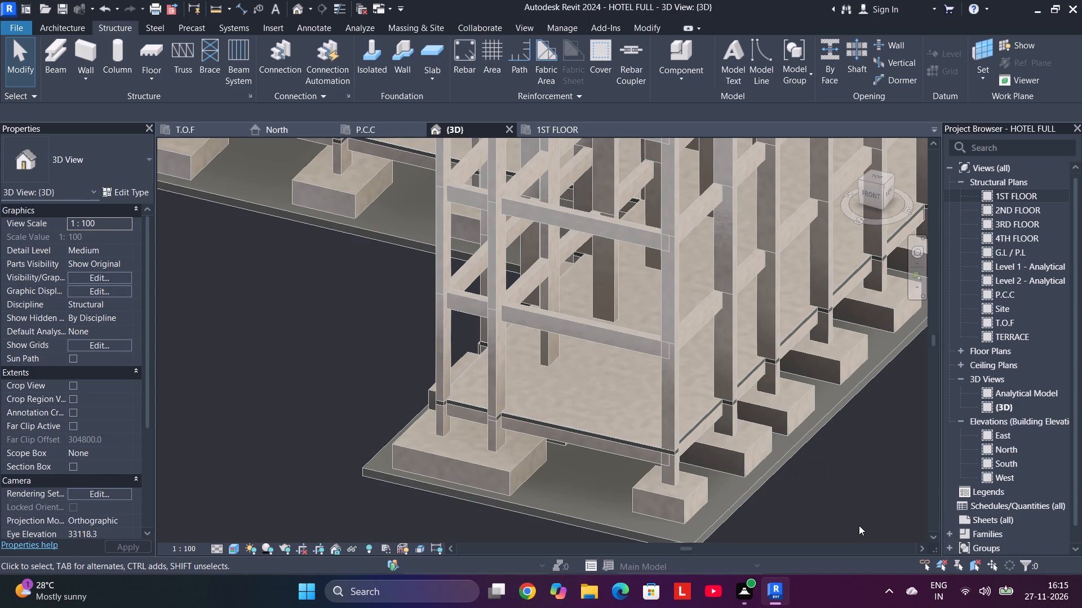
middle_click_drag(860, 494, 853, 403)
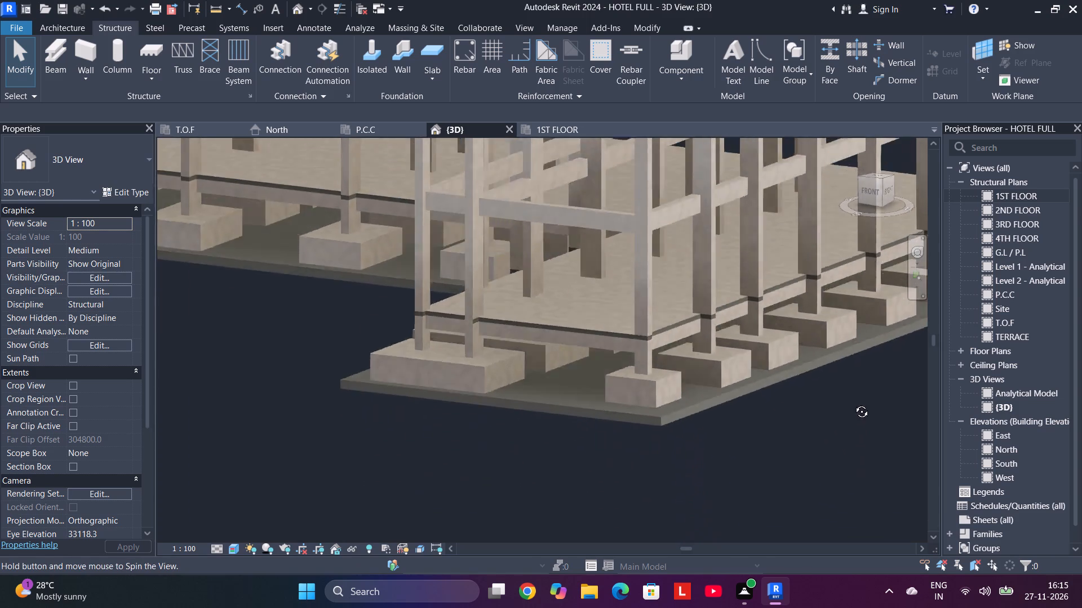
middle_click_drag(853, 403, 899, 360)
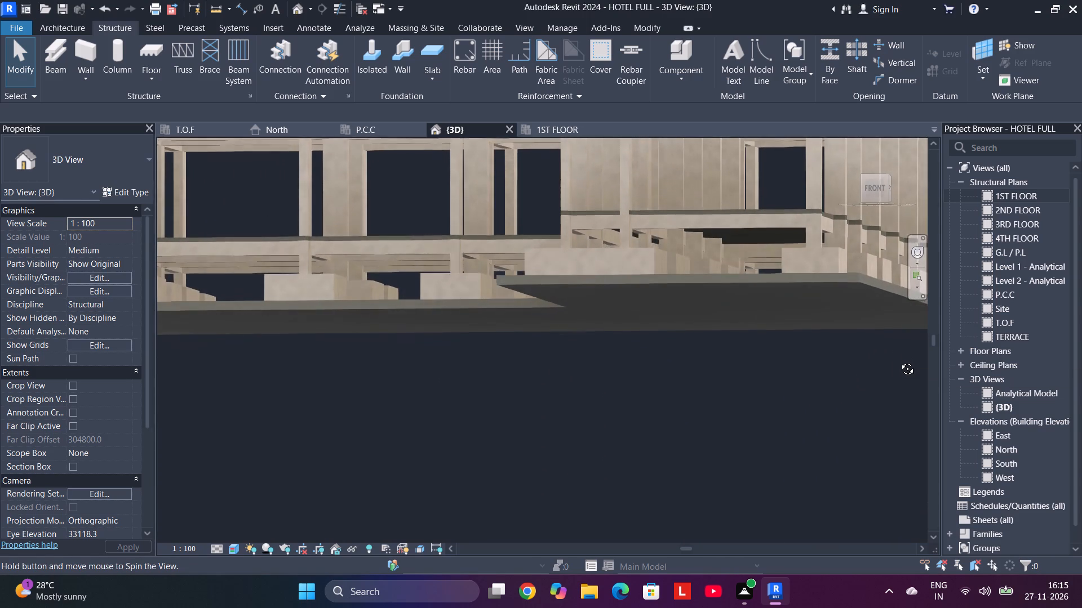
middle_click_drag(899, 360, 859, 374)
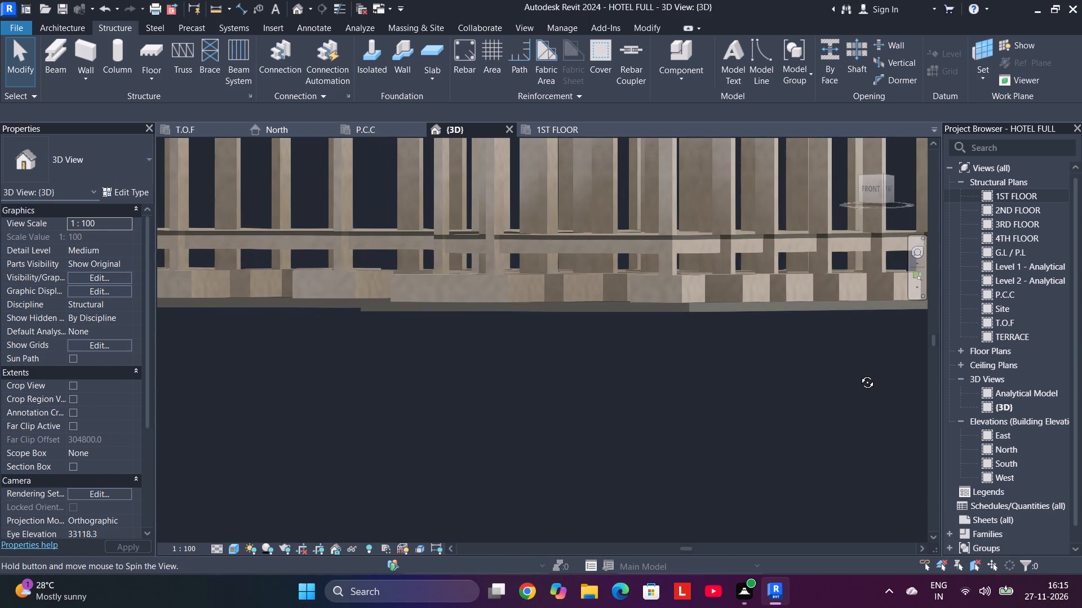
middle_click_drag(859, 374, 832, 324)
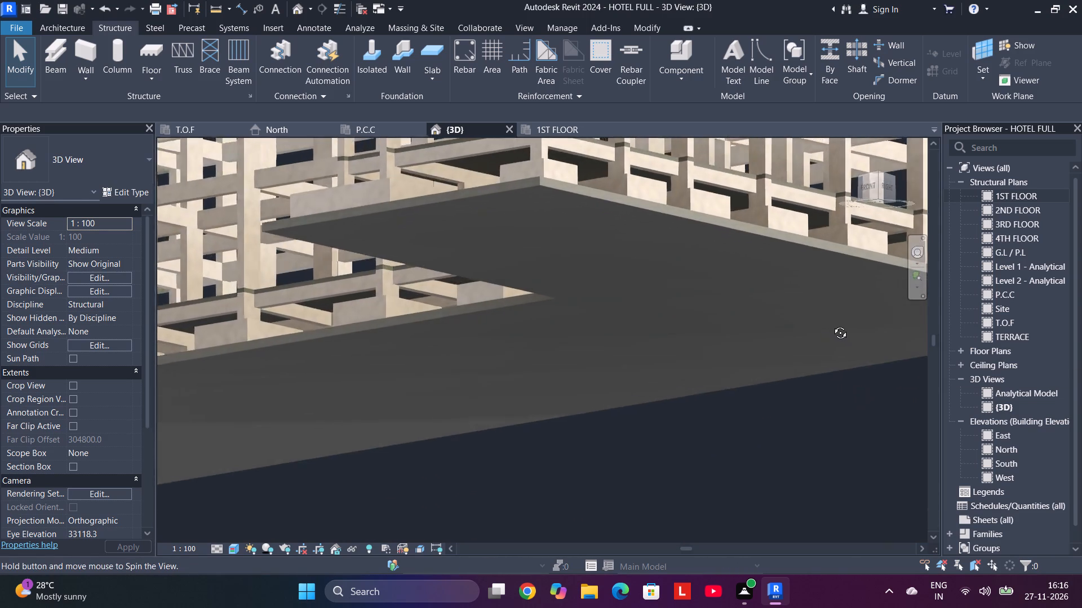
middle_click_drag(832, 324, 926, 366)
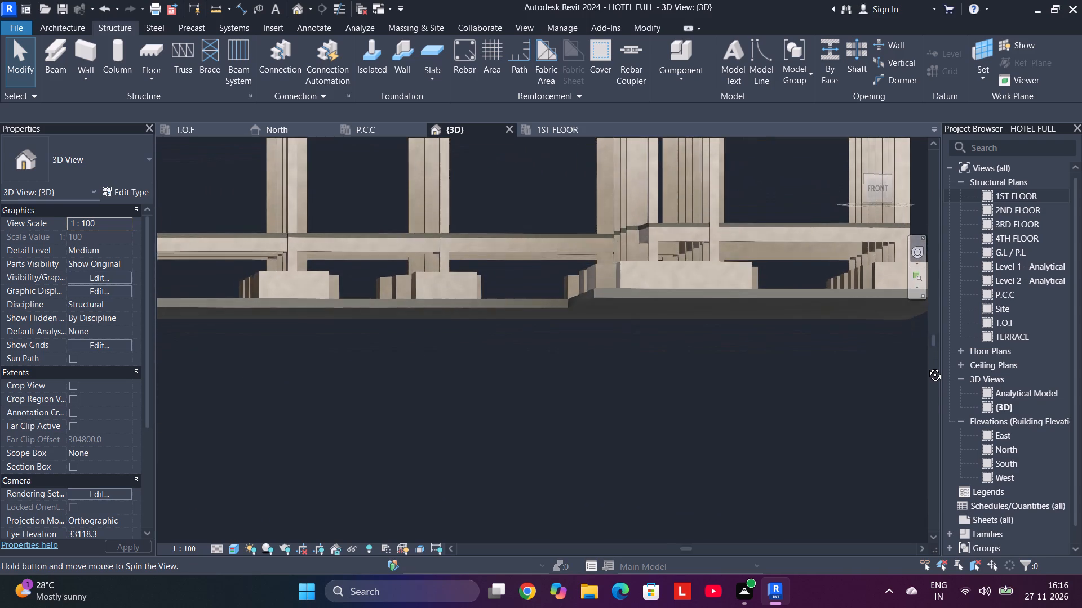
middle_click_drag(926, 366, 923, 365)
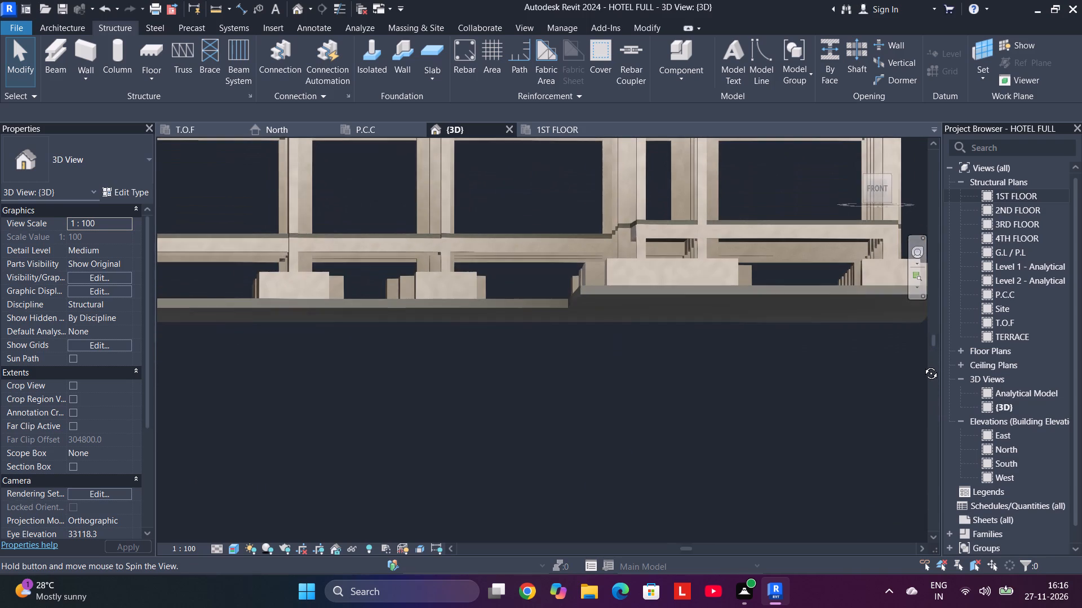
middle_click_drag(923, 365, 924, 424)
middle_click(924, 424)
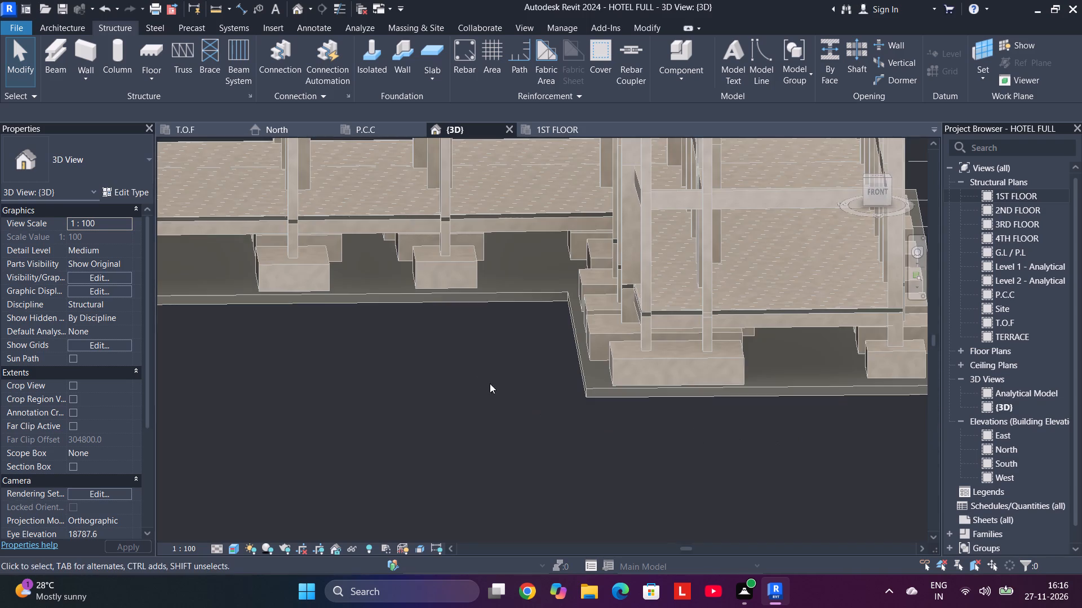
middle_click_drag(478, 377, 886, 421)
middle_click_drag(572, 418, 761, 399)
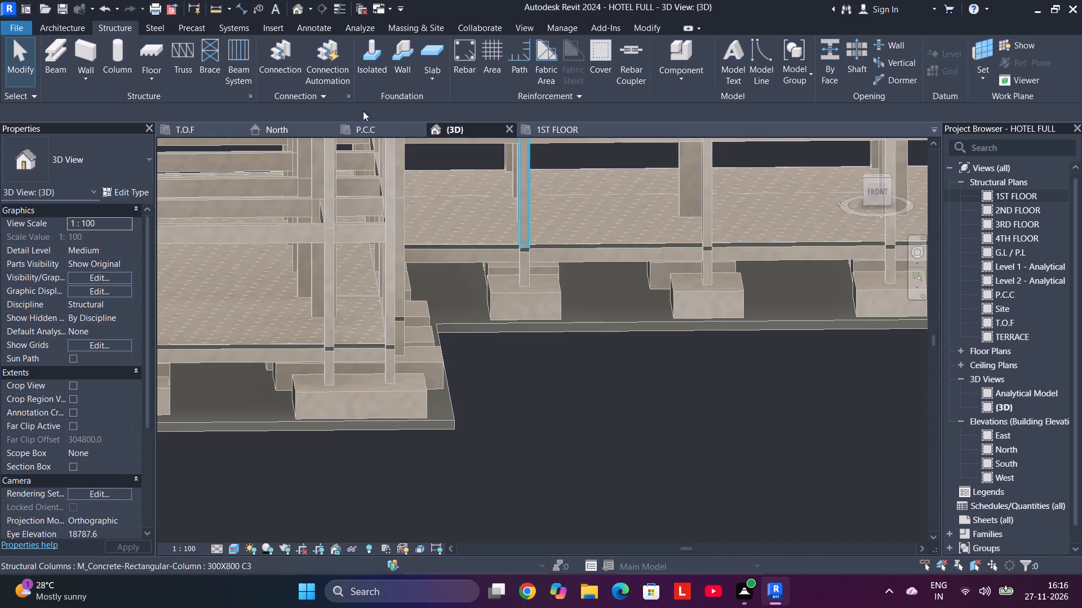
middle_click_drag(581, 449, 786, 382)
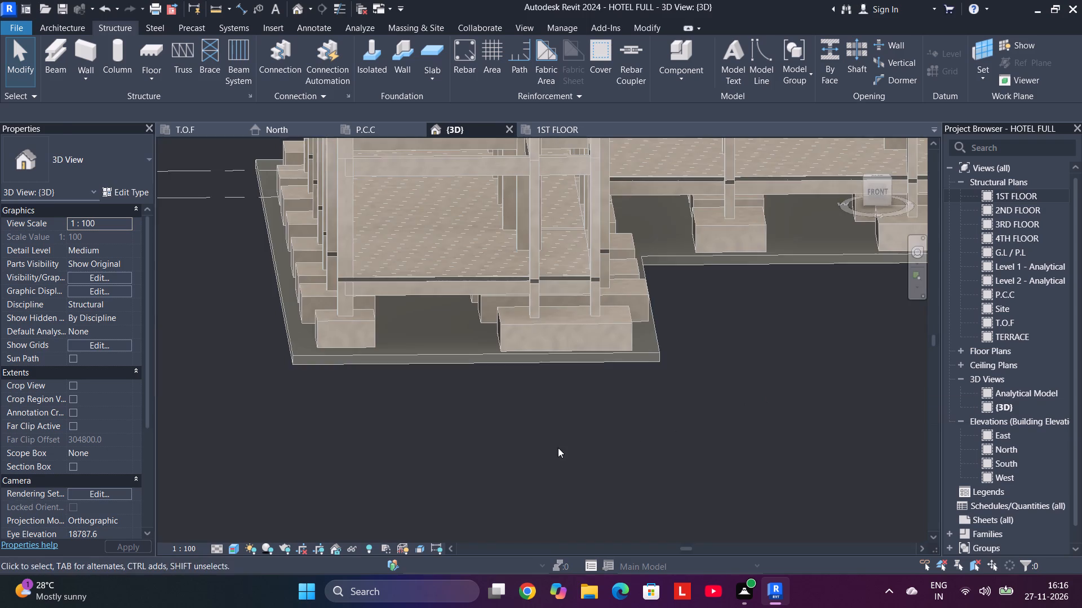
middle_click_drag(557, 444, 547, 386, "shift")
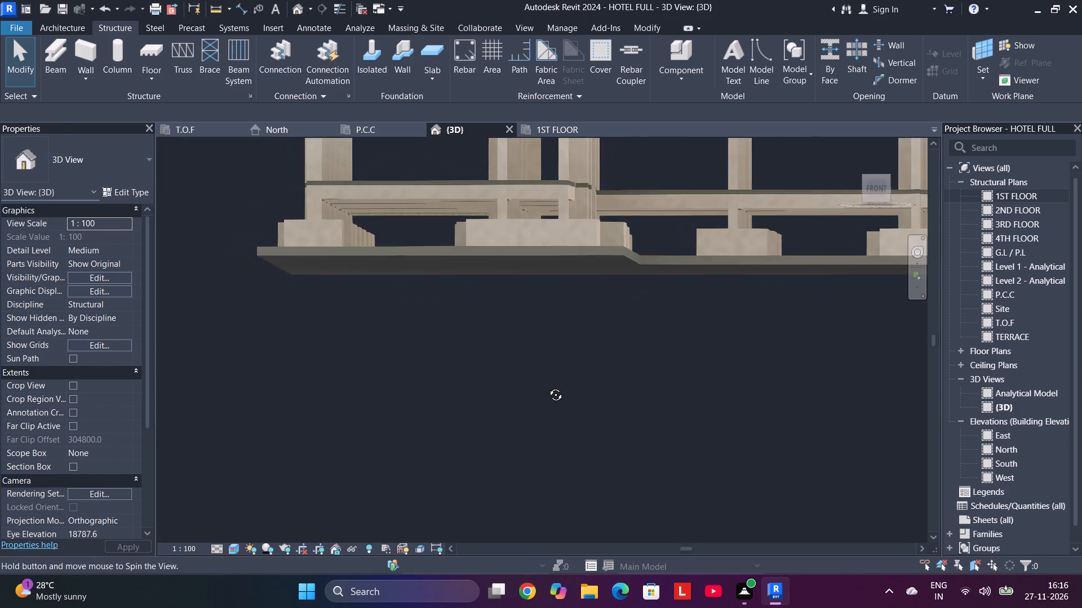
middle_click_drag(547, 386, 555, 470, "shift")
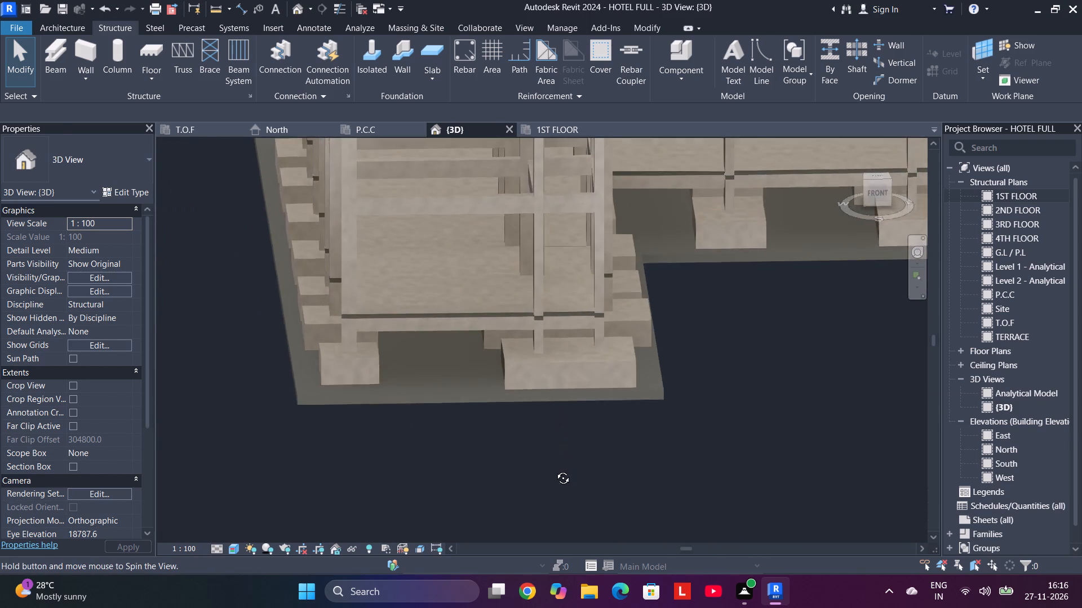
middle_click_drag(555, 470, 546, 507, "shift")
middle_click_drag(720, 410, 684, 579)
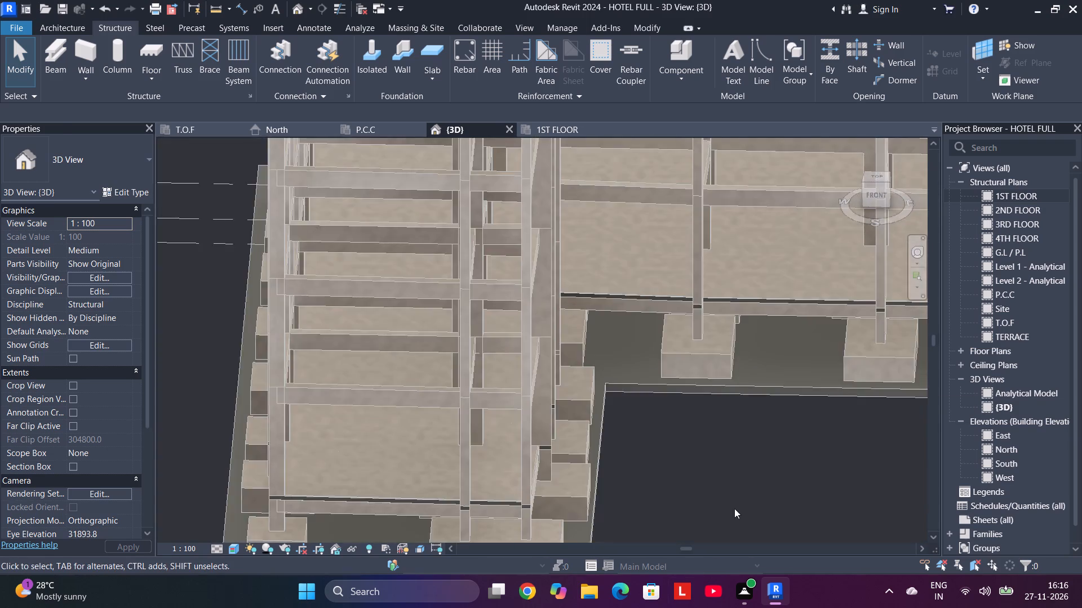
scroll(740, 499, "down", 5)
middle_click_drag(753, 493, 382, 398)
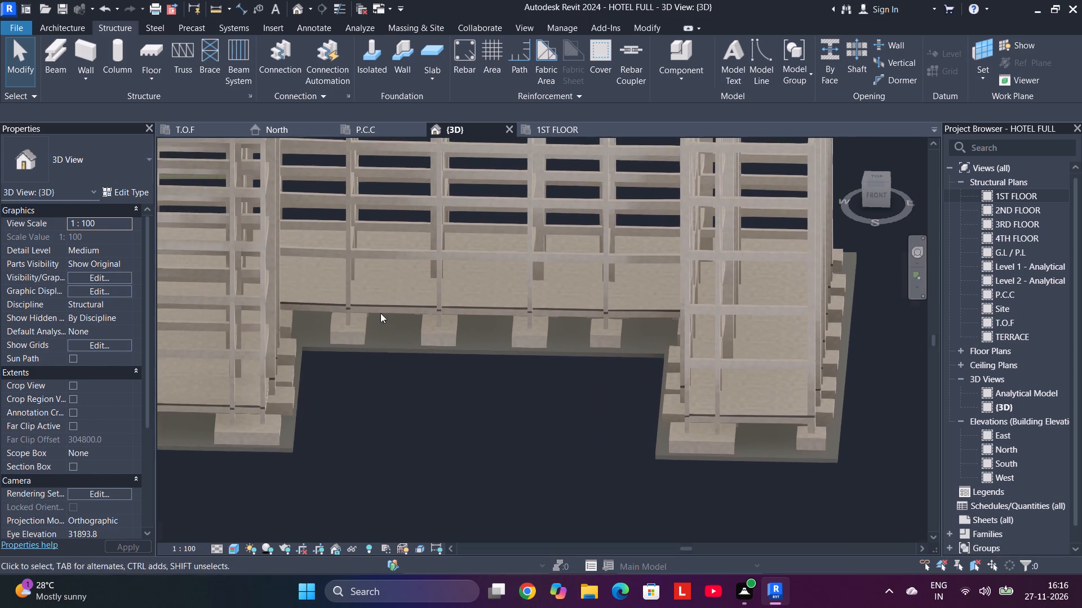
Compare the 1ST FLOOR plan's beam layout with the 3D framing, especially the east wing.
left_click(552, 123)
scroll(467, 404, "down", 6)
middle_click_drag(466, 401, 473, 396)
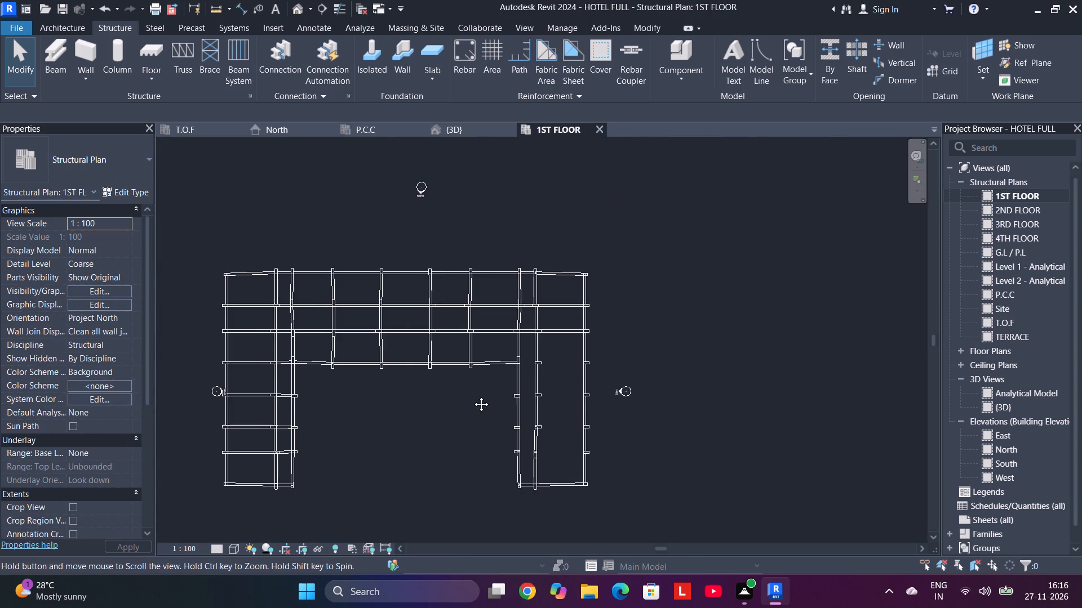
middle_click_drag(473, 396, 583, 369)
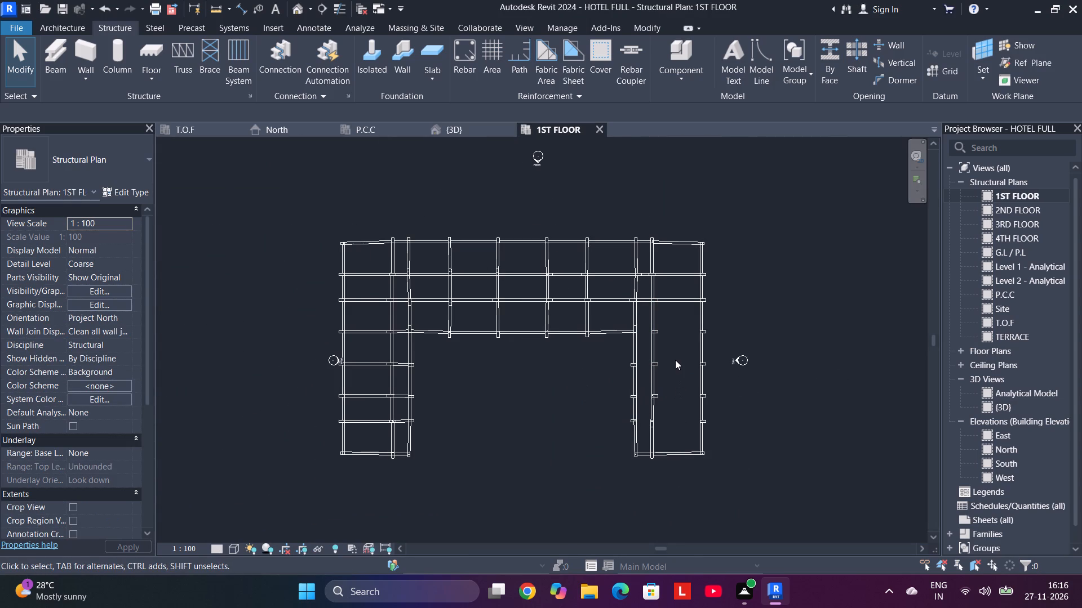
left_click(473, 129)
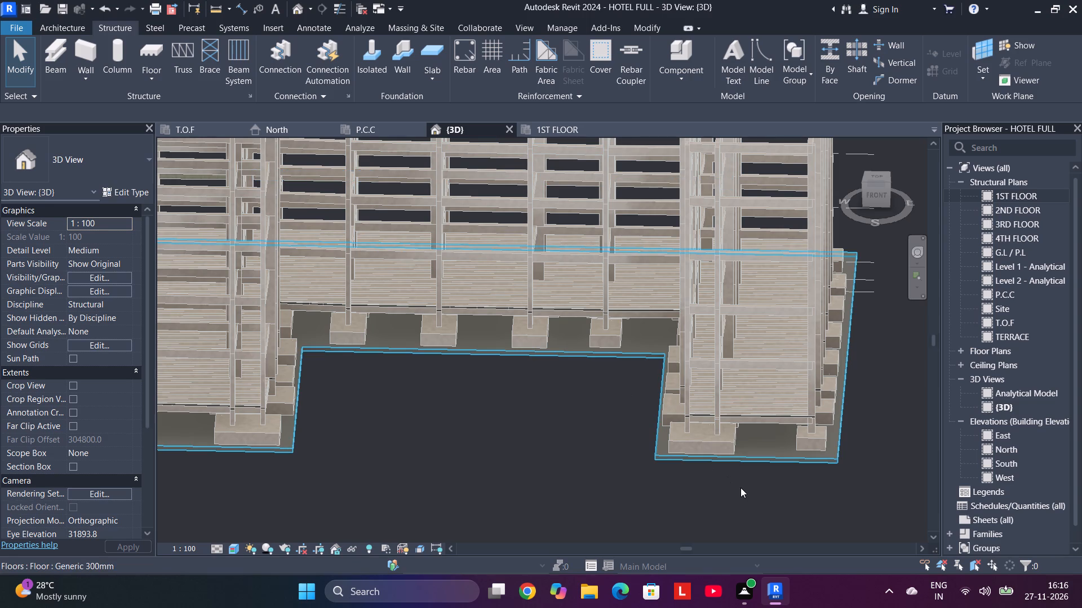
middle_click_drag(764, 529, 757, 513, "shift")
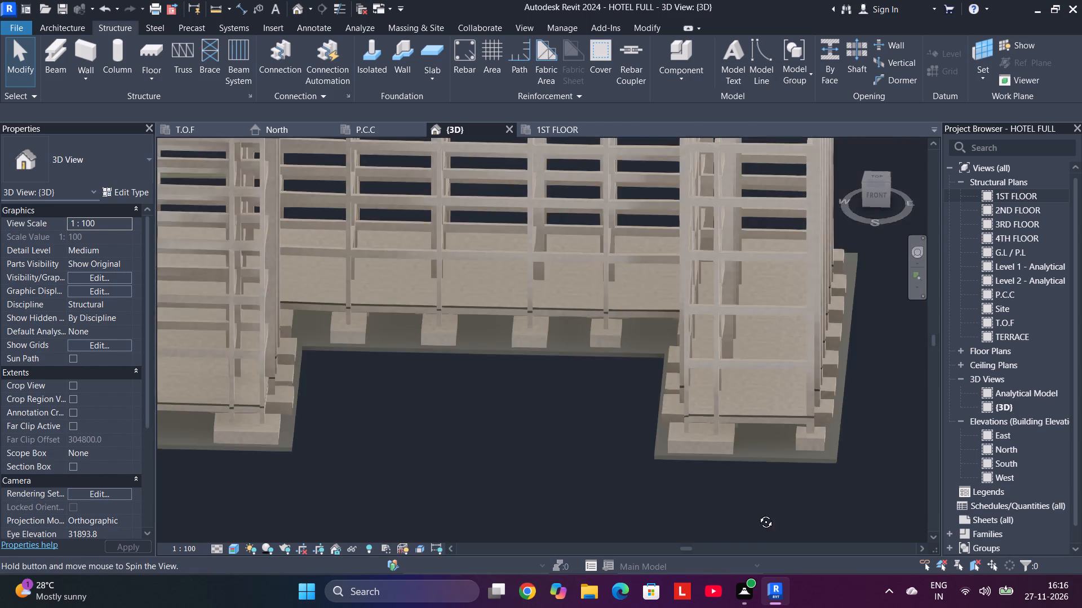
middle_click_drag(757, 513, 753, 443, "shift")
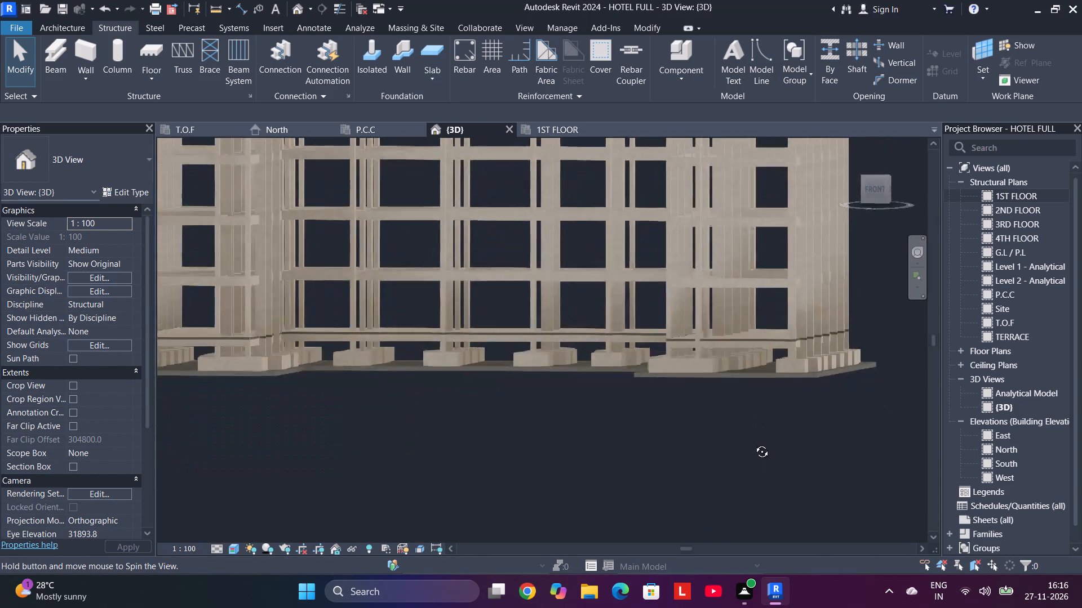
middle_click_drag(753, 443, 848, 544, "shift")
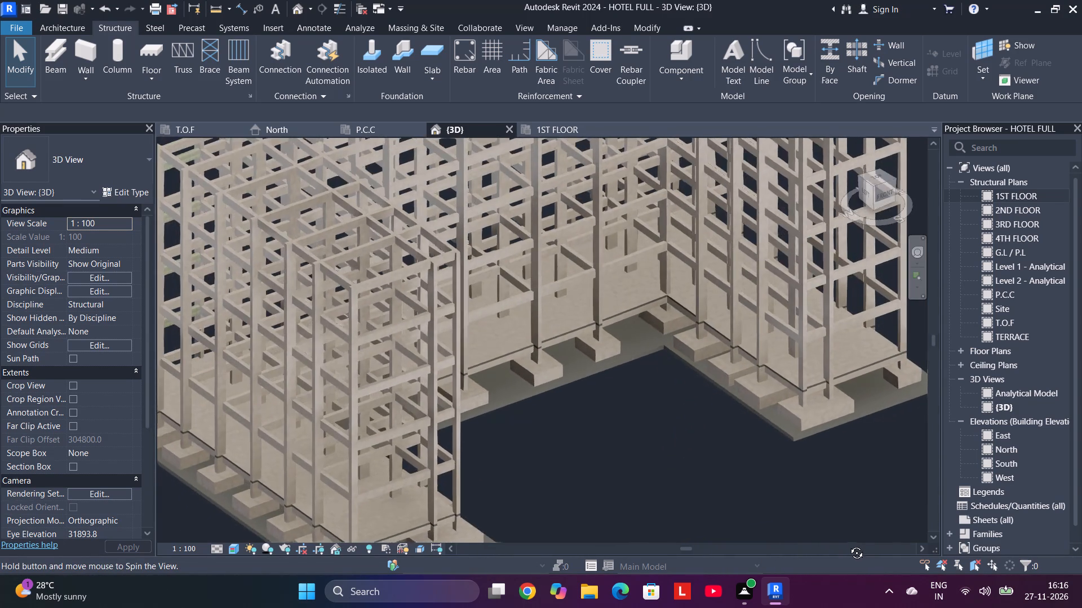
middle_click_drag(848, 544, 731, 564, "shift")
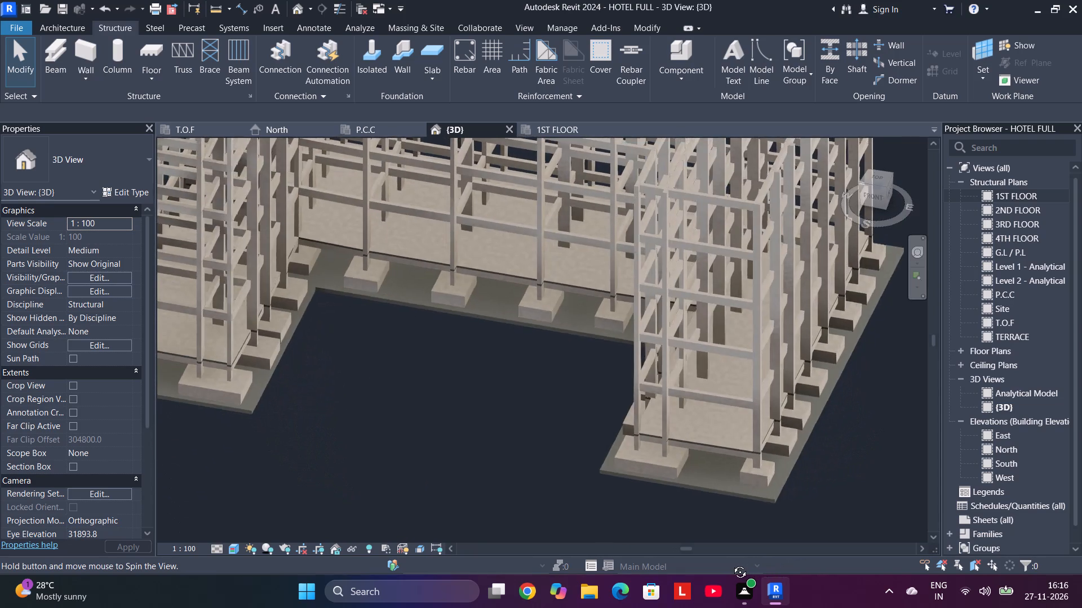
middle_click_drag(731, 564, 734, 477, "shift")
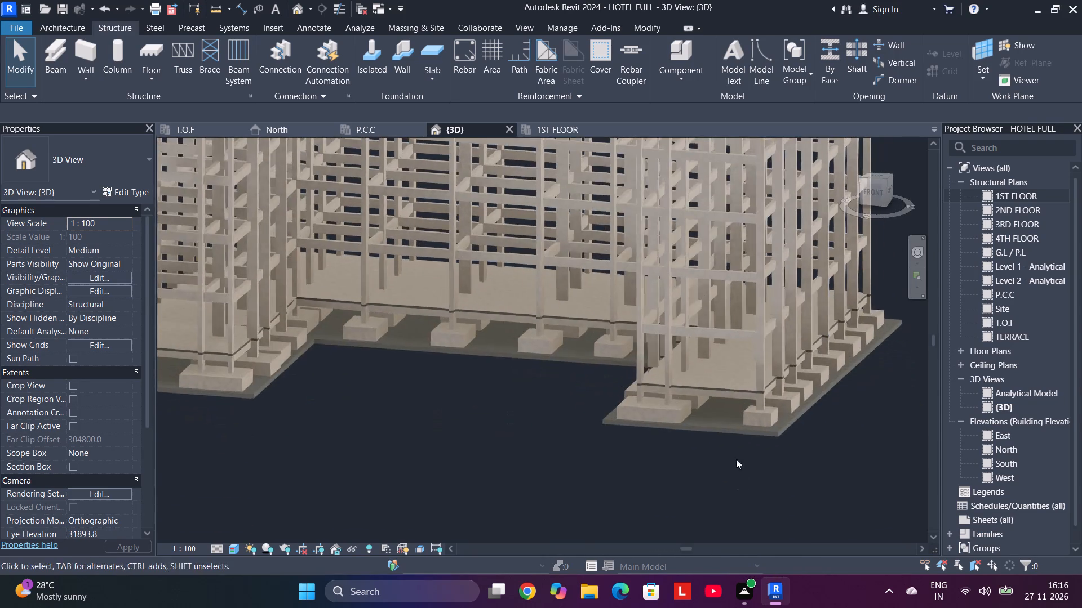
Inspect the reinforced east wing on the G.L / P.L structural plan for comparison with the 1ST FLOOR.
left_click(549, 130)
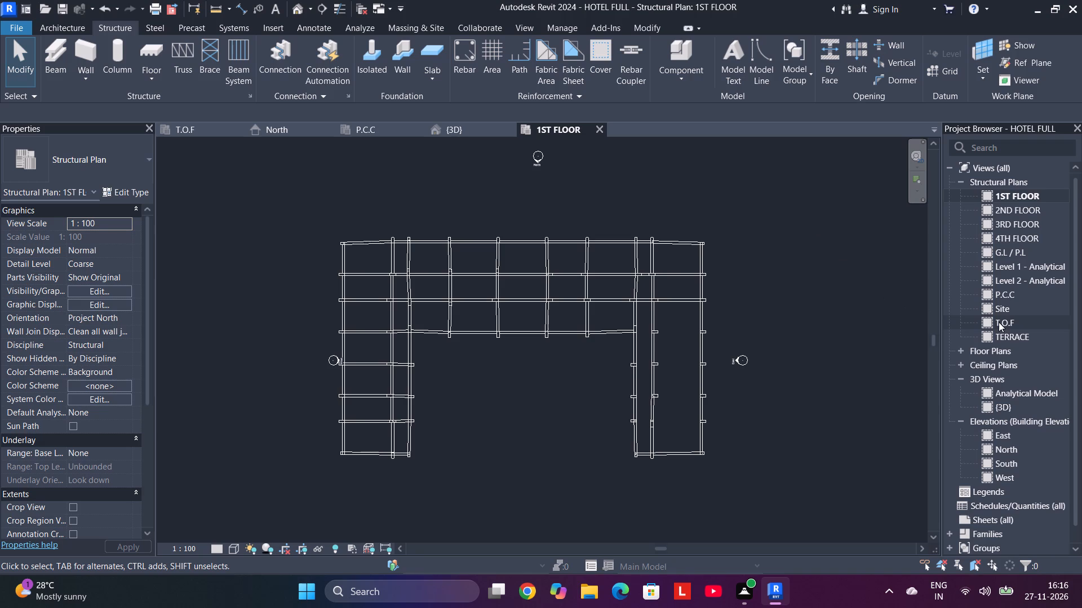
double_click(1005, 248)
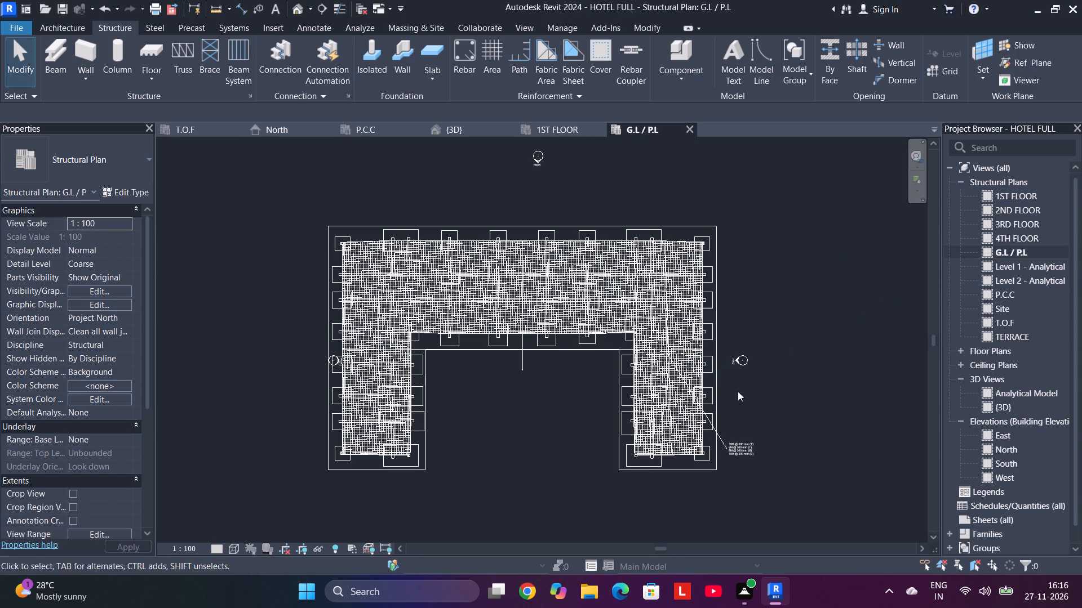
scroll(738, 390, "up", 4)
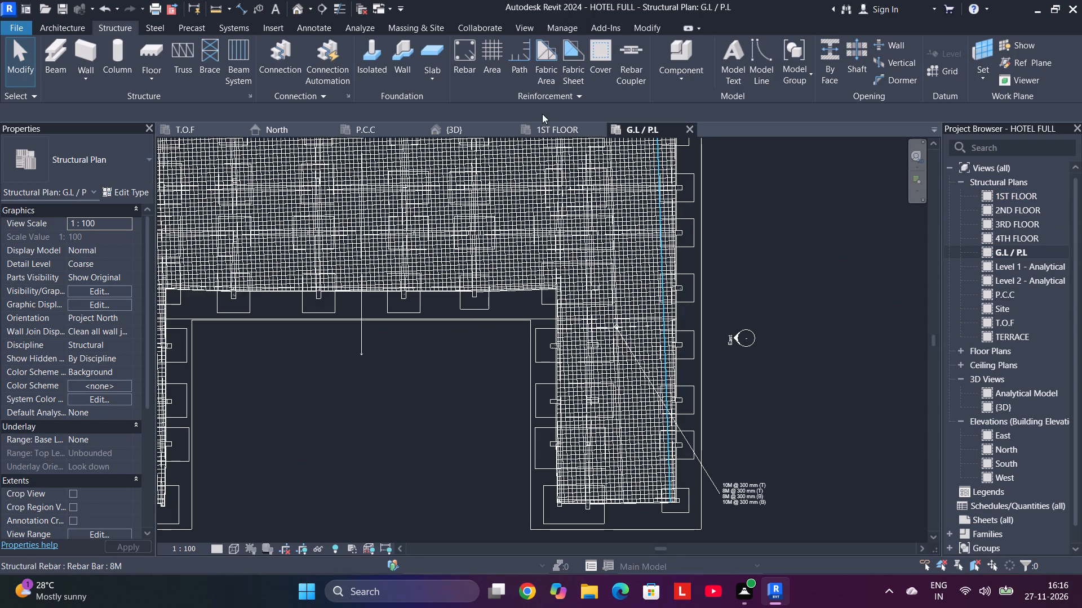
On the 1ST FLOOR plan, place a 300 x 600mm concrete beam about 5940 mm long across the east wing at the first column row above its south end.
left_click(546, 129)
middle_click_drag(780, 400, 660, 330)
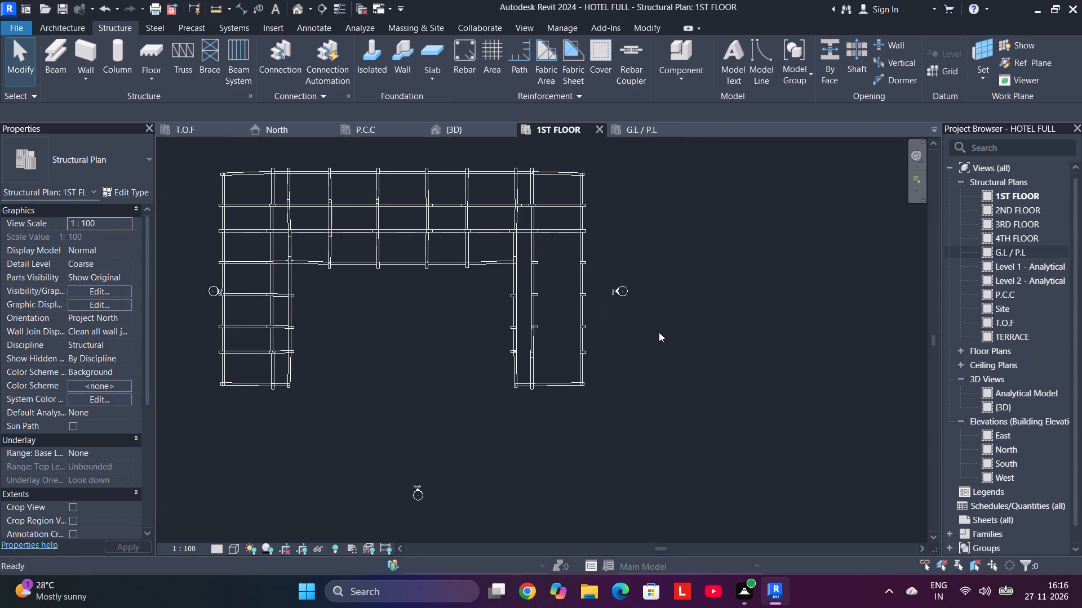
scroll(557, 366, "up", 12)
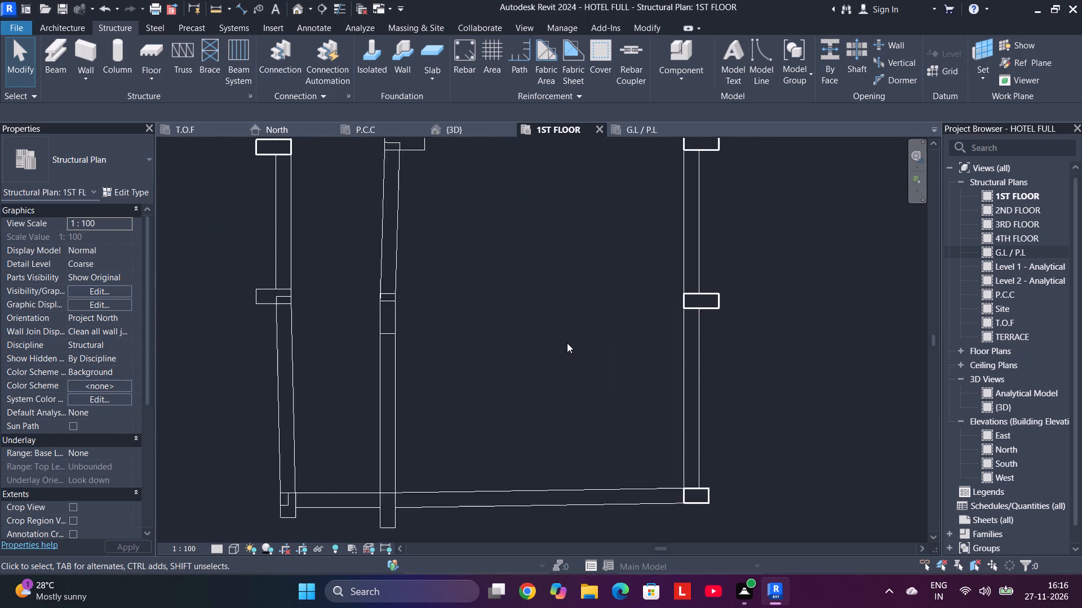
scroll(567, 343, "up", 2)
middle_click_drag(567, 343, 599, 331)
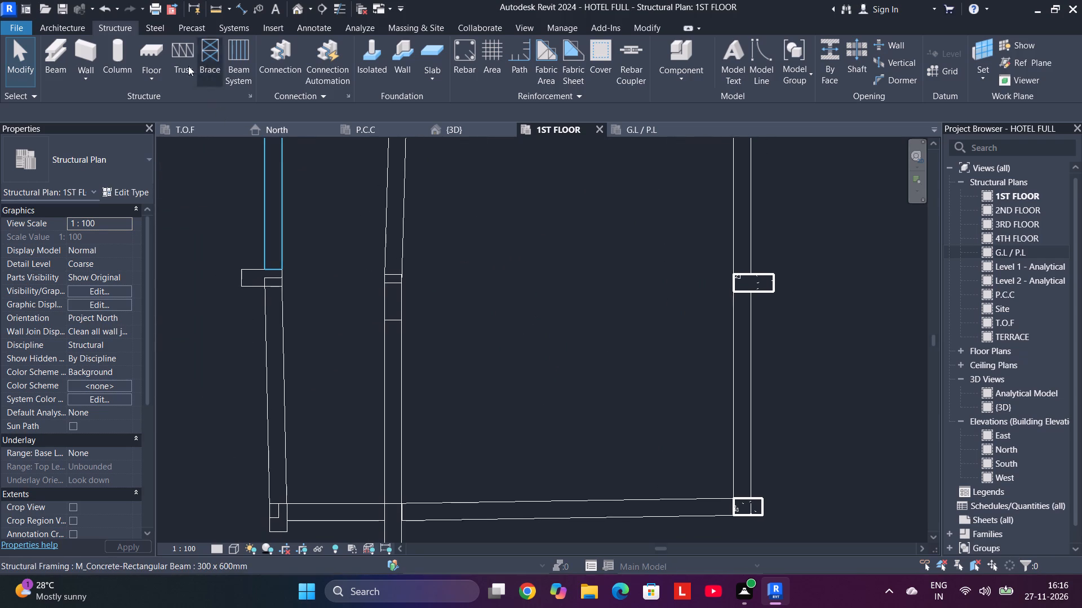
left_click(52, 52)
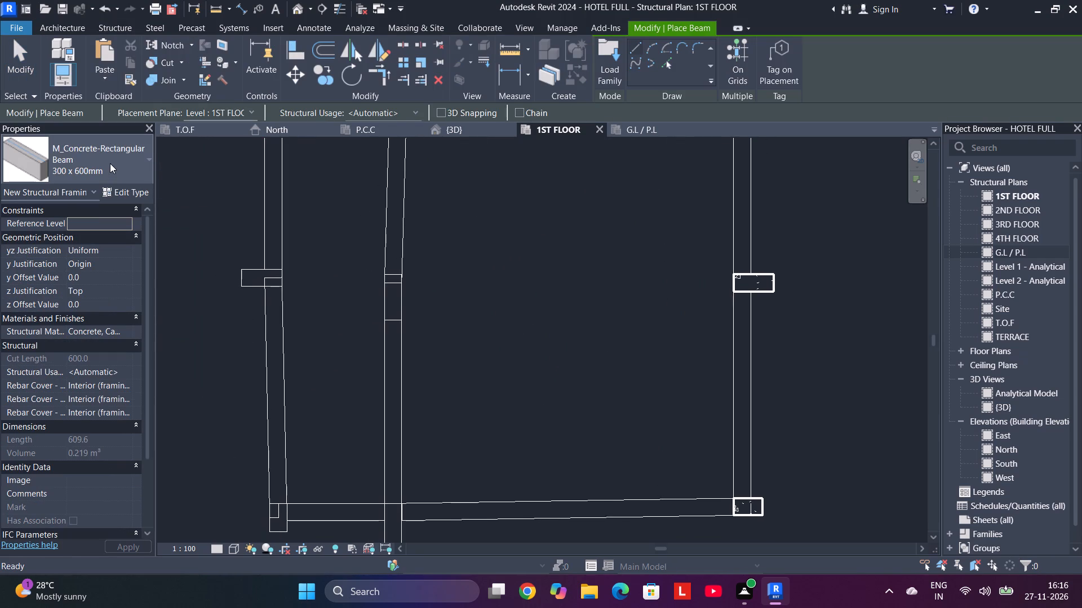
left_click(736, 283)
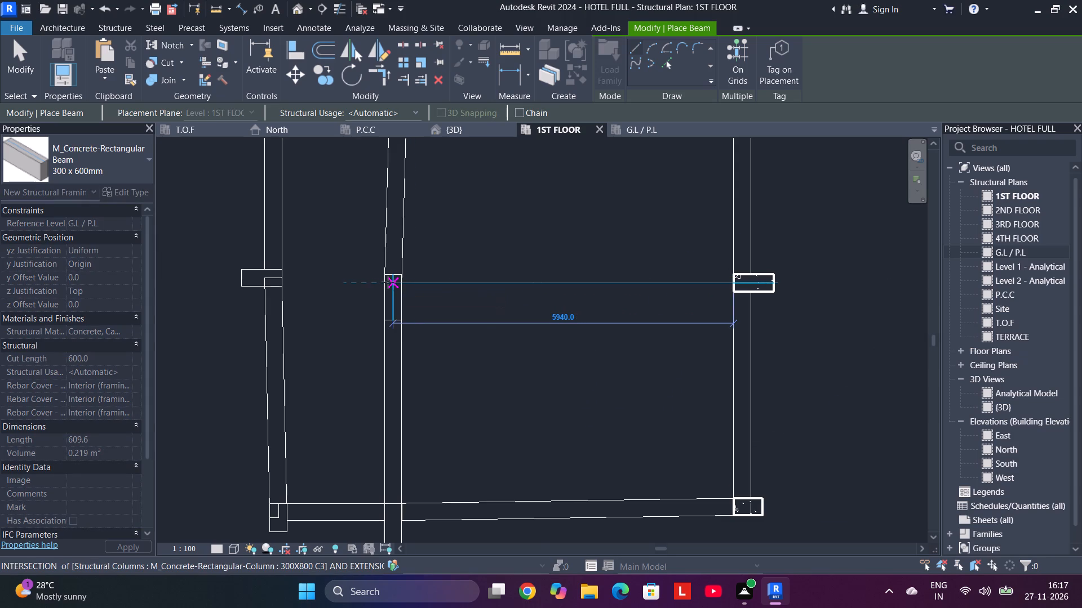
left_click(387, 282)
Place another 300 x 600mm beam across the east wing at the next column row, about 3180 mm north of the previous beam.
middle_click_drag(502, 222, 506, 457)
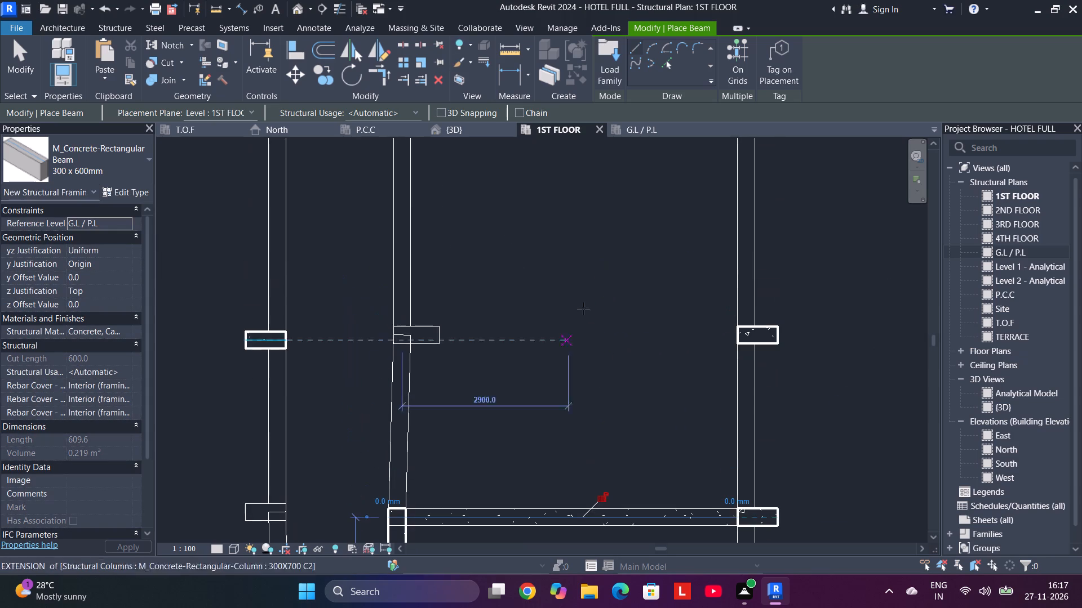
left_click(738, 339)
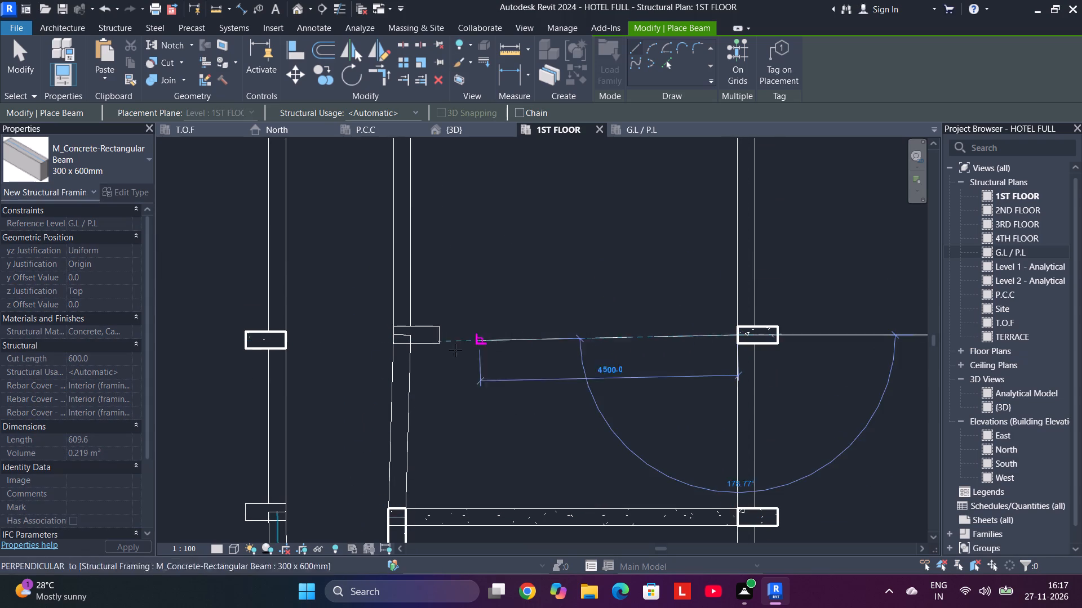
left_click(395, 332)
middle_click_drag(551, 218, 553, 230)
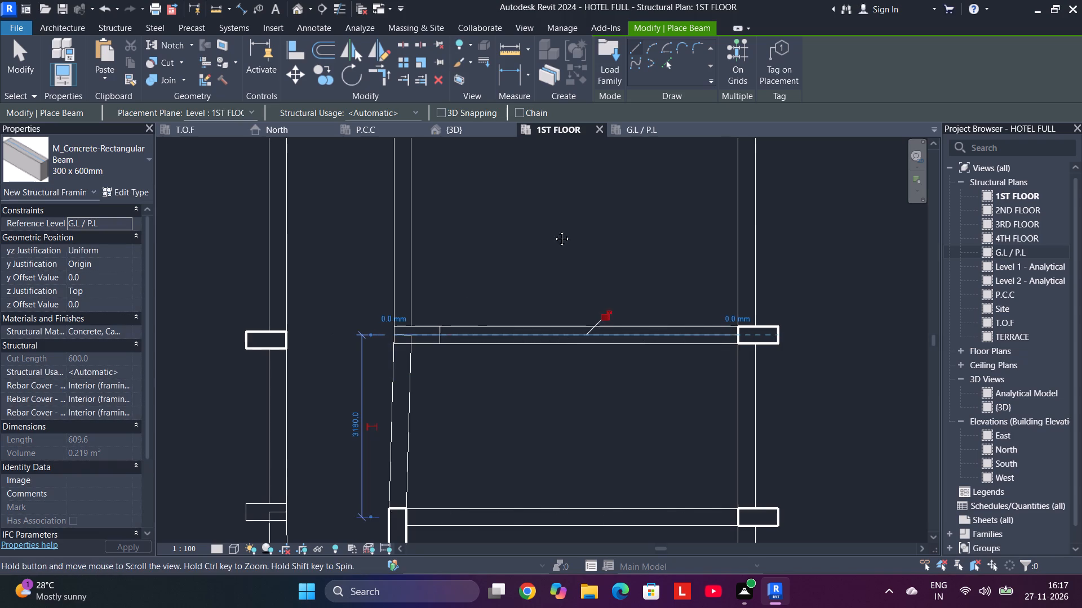
Place 300 x 600mm concrete beams across the east wing at the next two column rows to the north, spanning column to column.
middle_click_drag(553, 230, 531, 506)
left_click(757, 397)
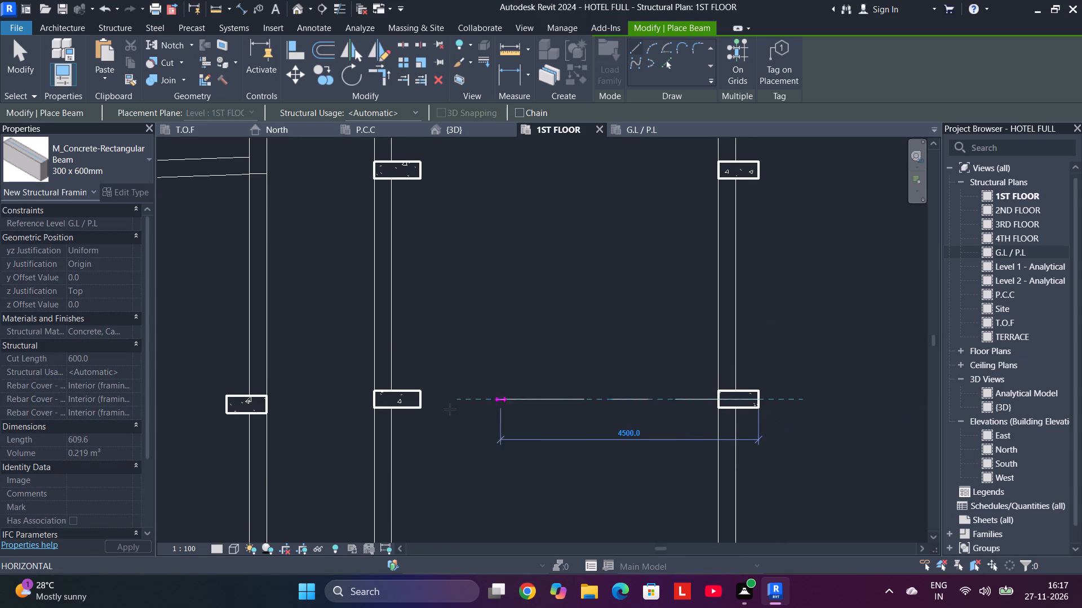
left_click(378, 405)
middle_click_drag(626, 301, 618, 475)
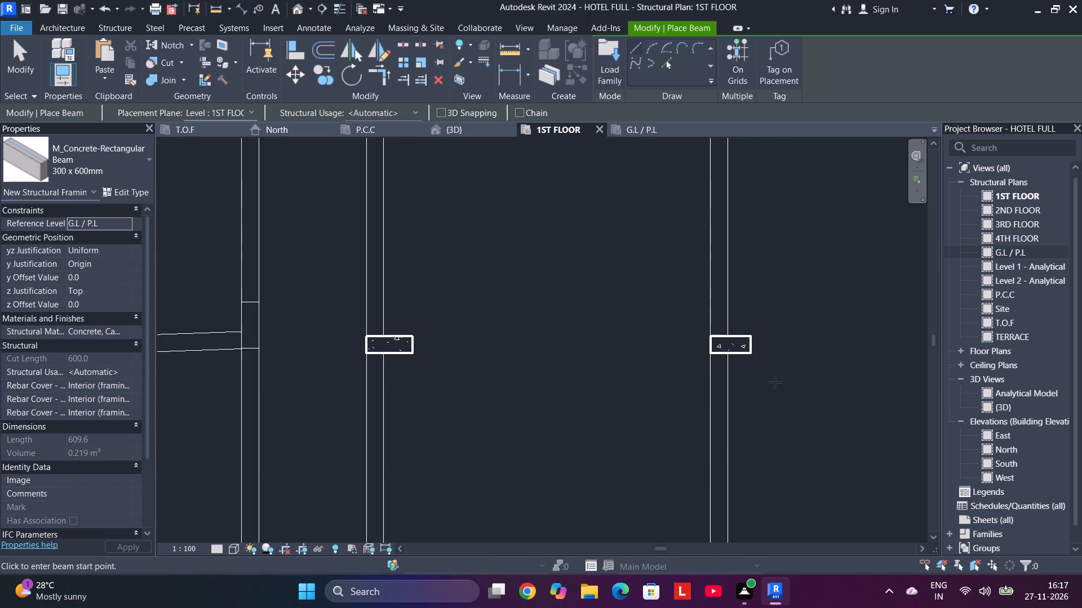
left_click(746, 347)
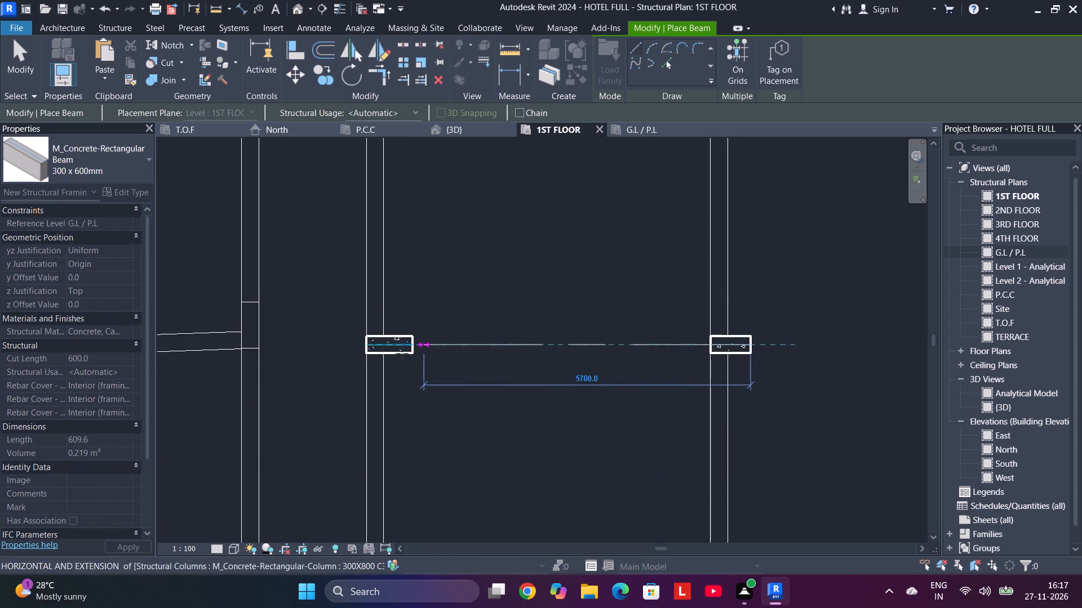
left_click(367, 345)
middle_click_drag(564, 242, 574, 450)
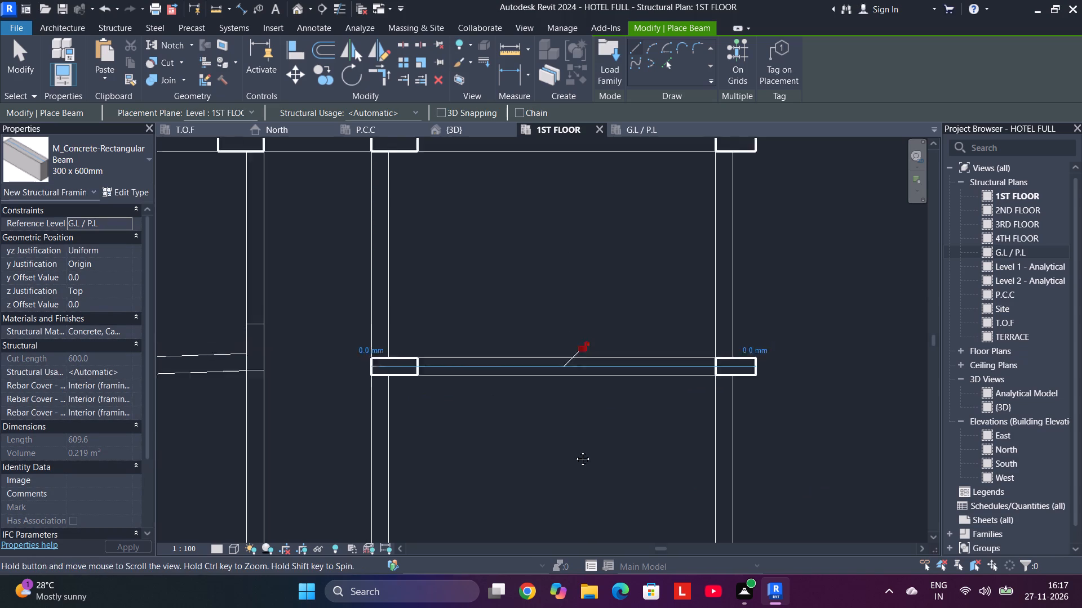
middle_click_drag(574, 450, 570, 534)
scroll(672, 434, "down", 9)
middle_click_drag(774, 473, 740, 207)
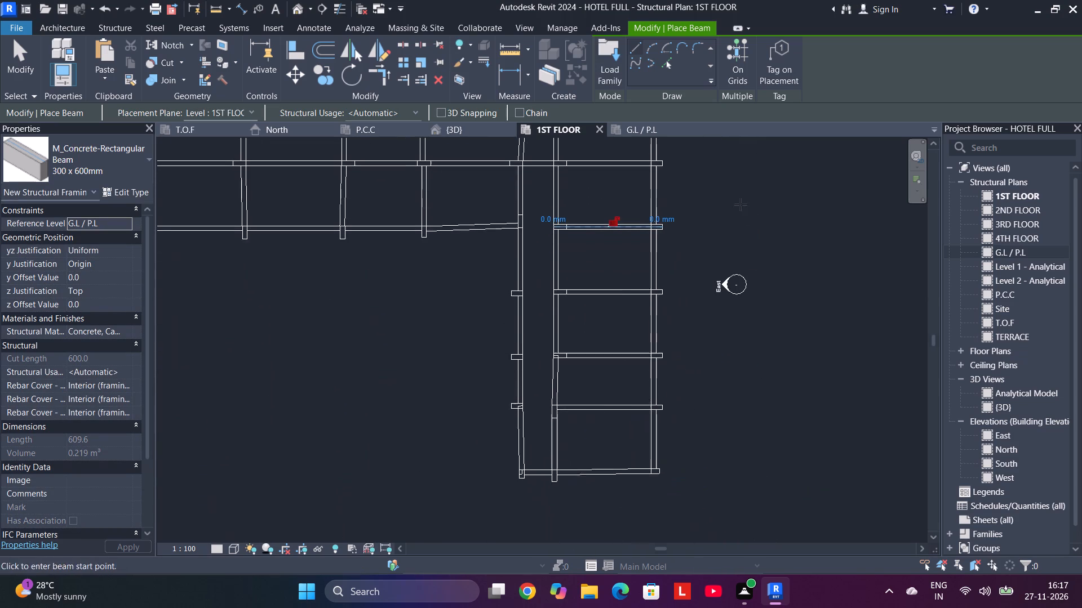
key("Escape")
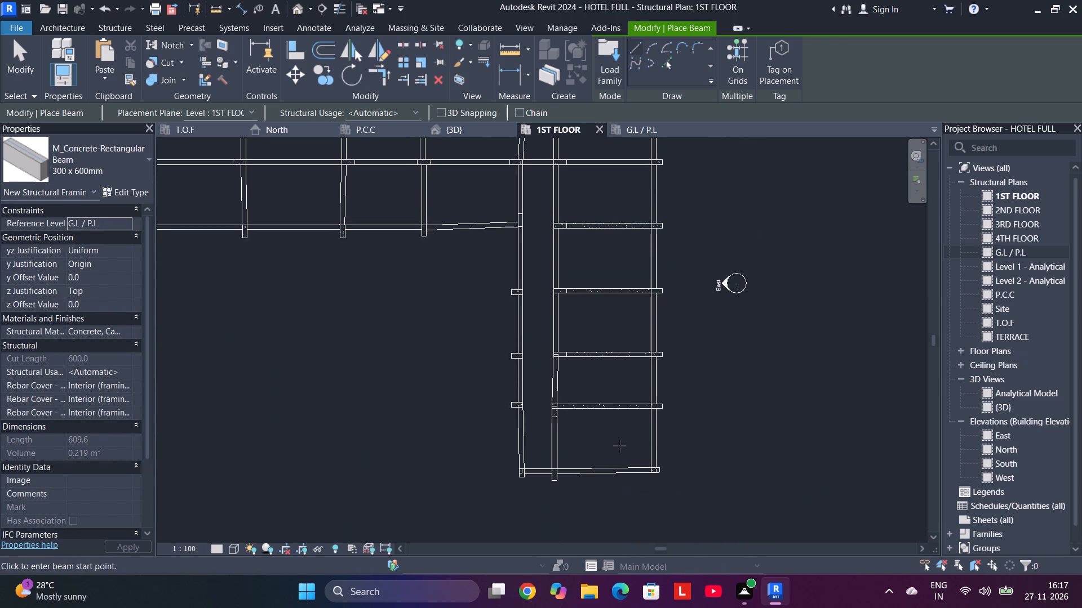
key("Escape")
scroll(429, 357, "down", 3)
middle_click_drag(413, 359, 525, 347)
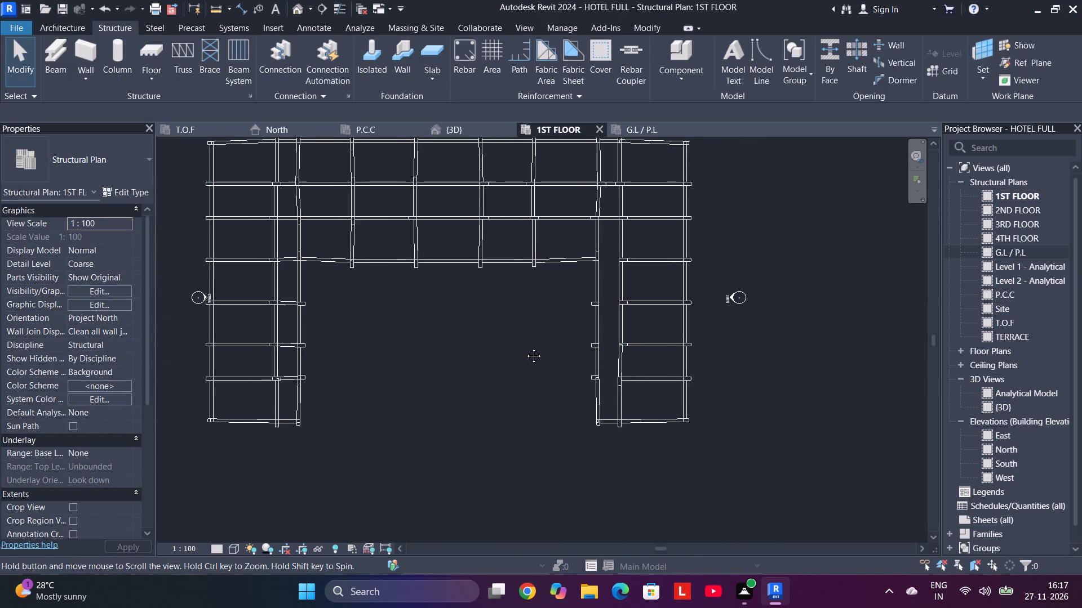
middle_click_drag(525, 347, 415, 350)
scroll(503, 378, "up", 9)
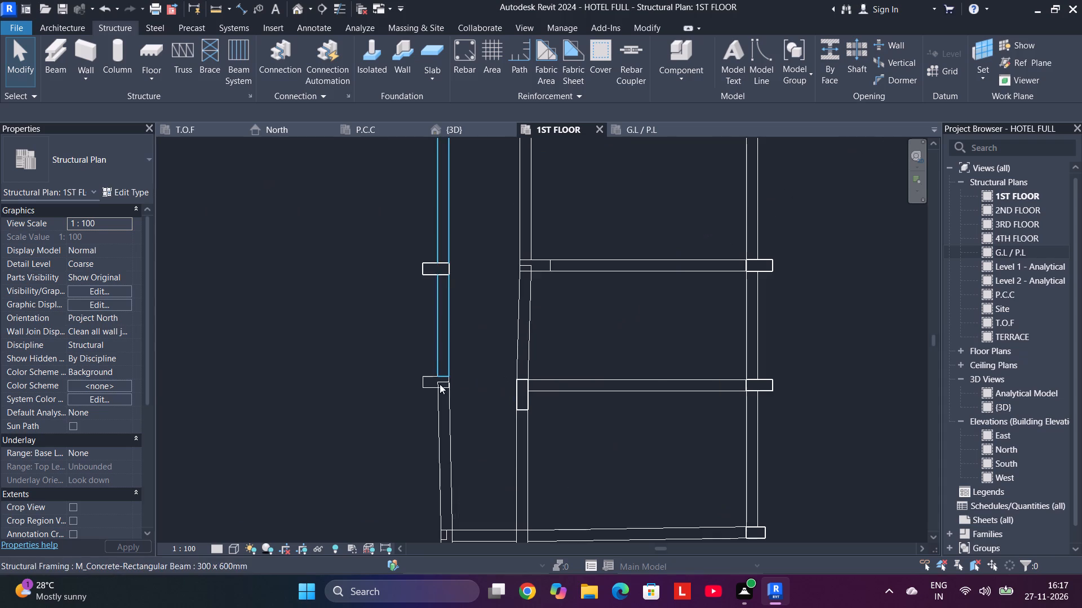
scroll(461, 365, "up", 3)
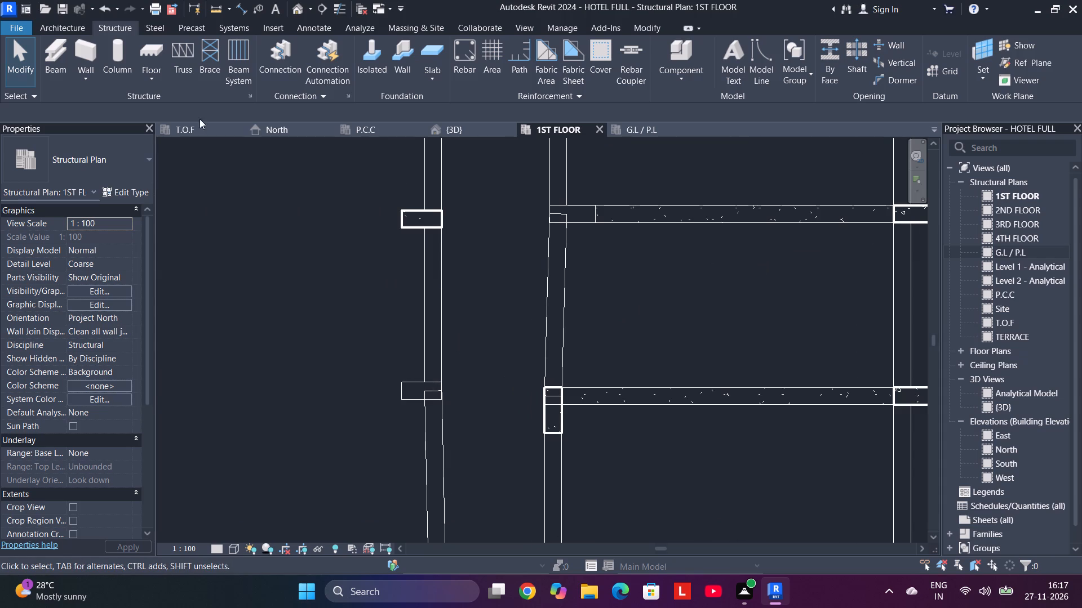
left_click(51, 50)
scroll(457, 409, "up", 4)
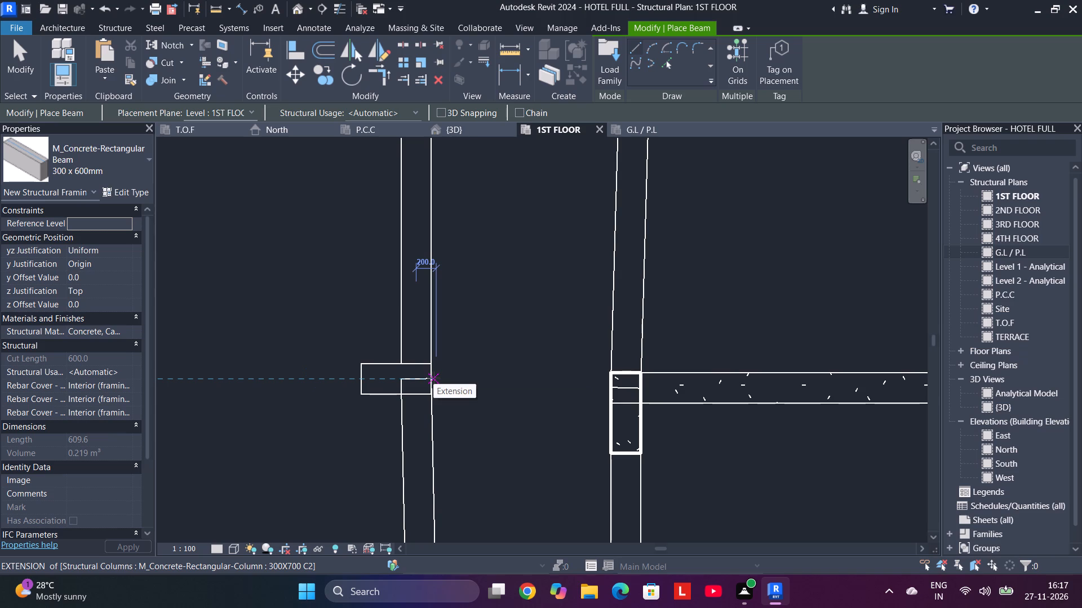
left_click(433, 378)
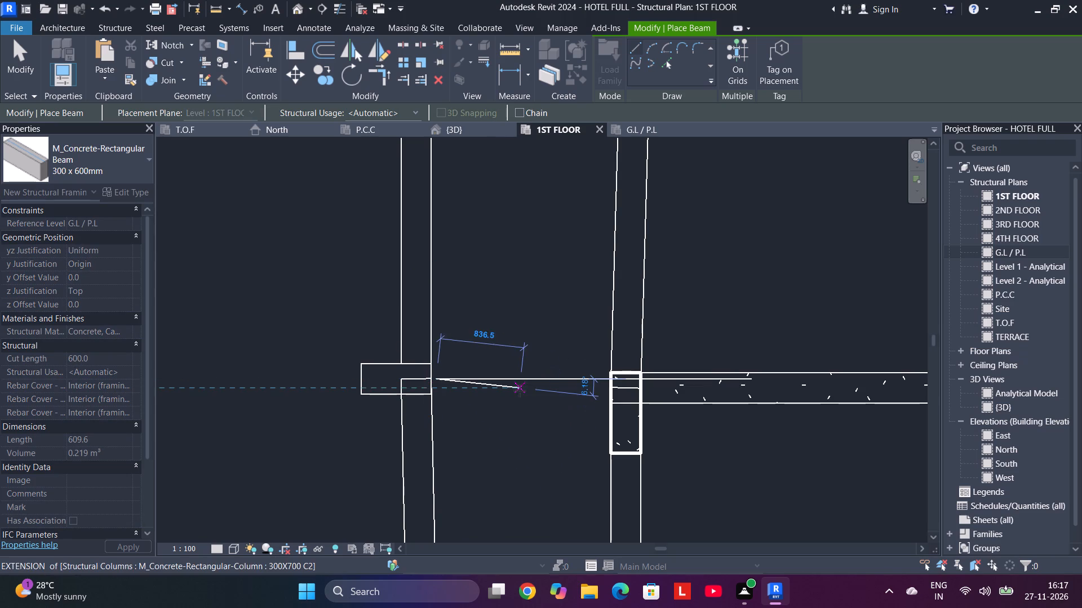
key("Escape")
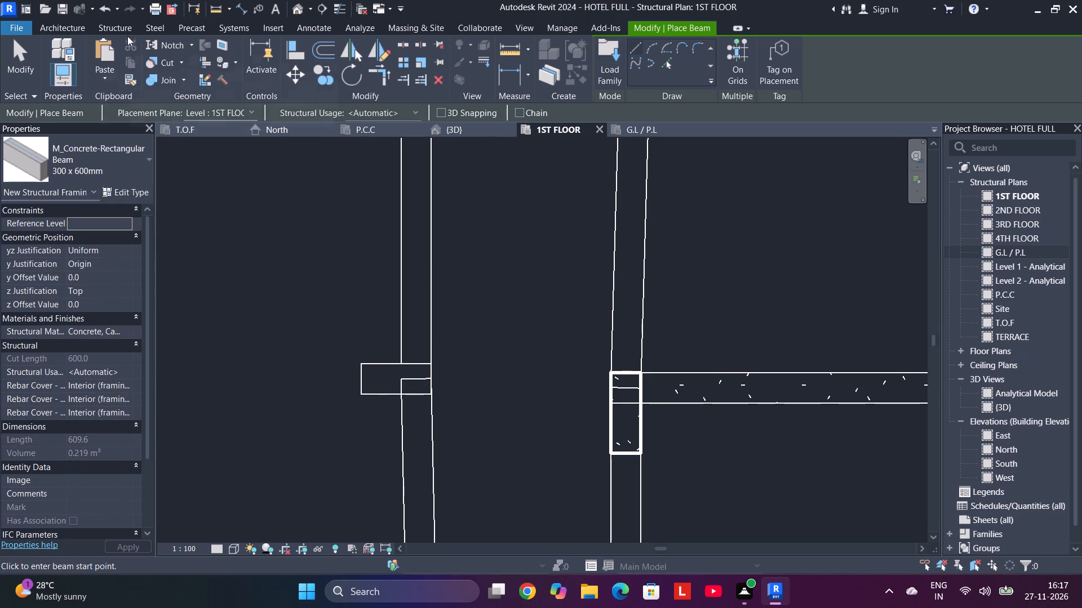
Bridge the east wing's narrow inner bay with 300 x 600mm beams about 2090 and 2180 mm long at the first two column rows above its south end.
left_click(131, 28)
left_click(51, 57)
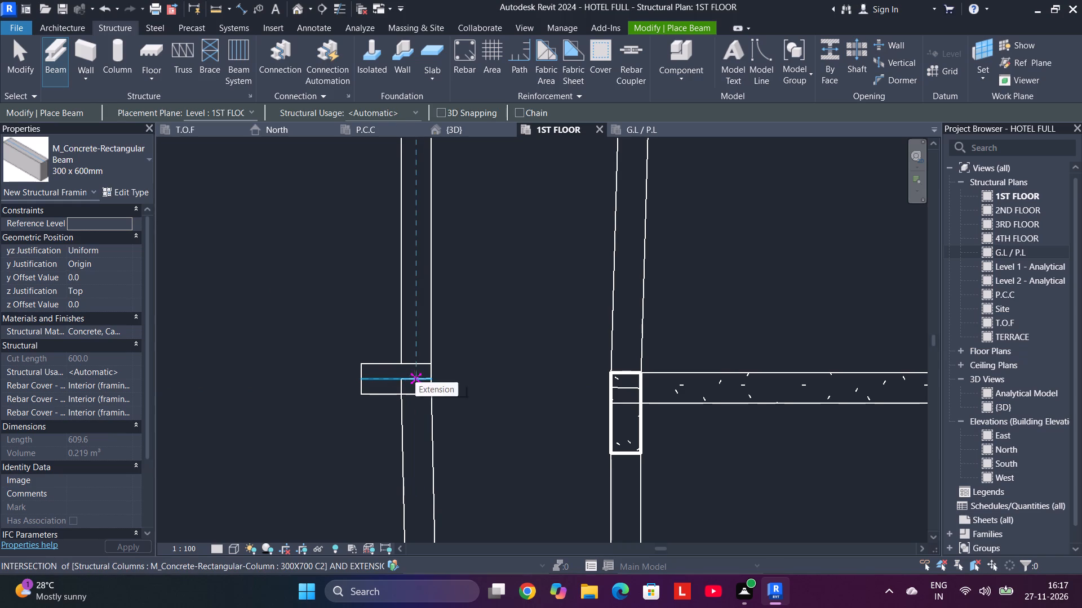
left_click(419, 377)
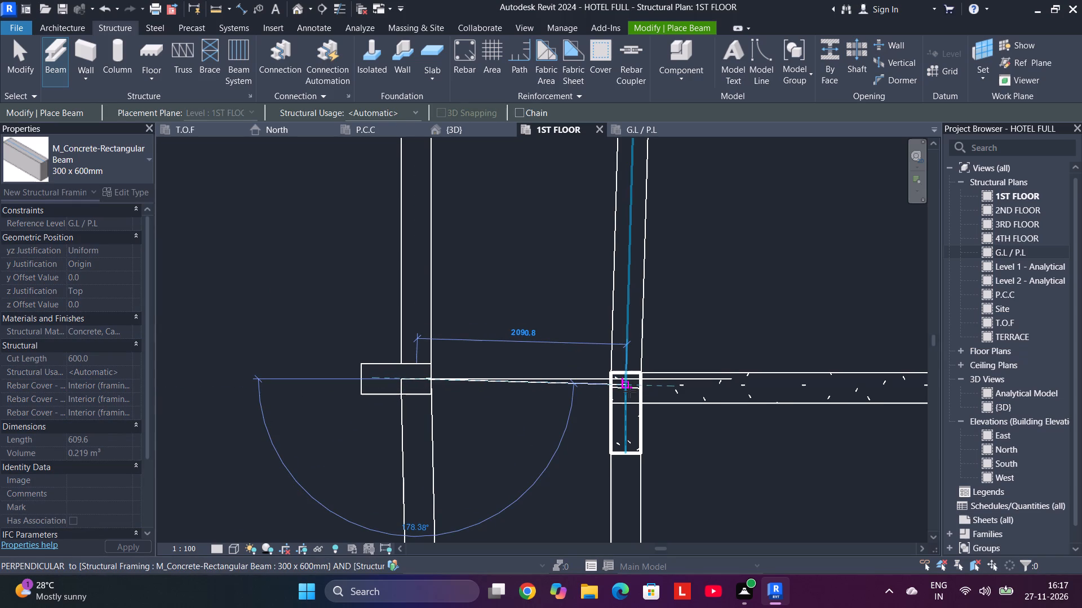
left_click(629, 391)
middle_click_drag(511, 292, 535, 536)
left_click_drag(438, 319, 448, 320)
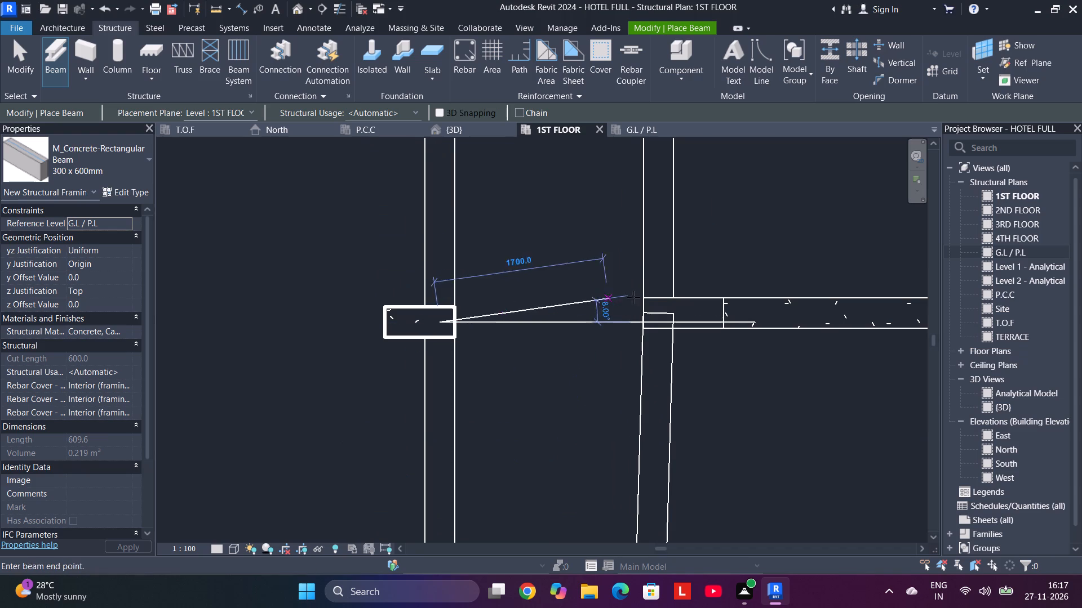
left_click(662, 312)
Place 300 x 600mm beams across the inner bay at the next two rows north, the first about 2280 mm long, the second at the courtyard corner.
middle_click_drag(537, 249, 525, 483)
middle_click_drag(509, 264, 477, 452)
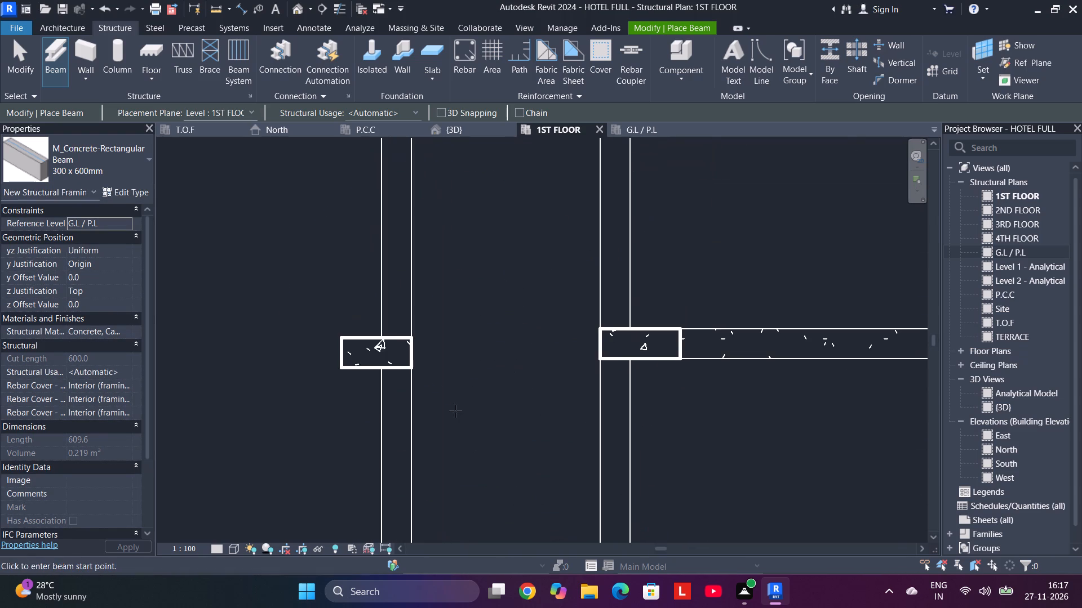
left_click(400, 348)
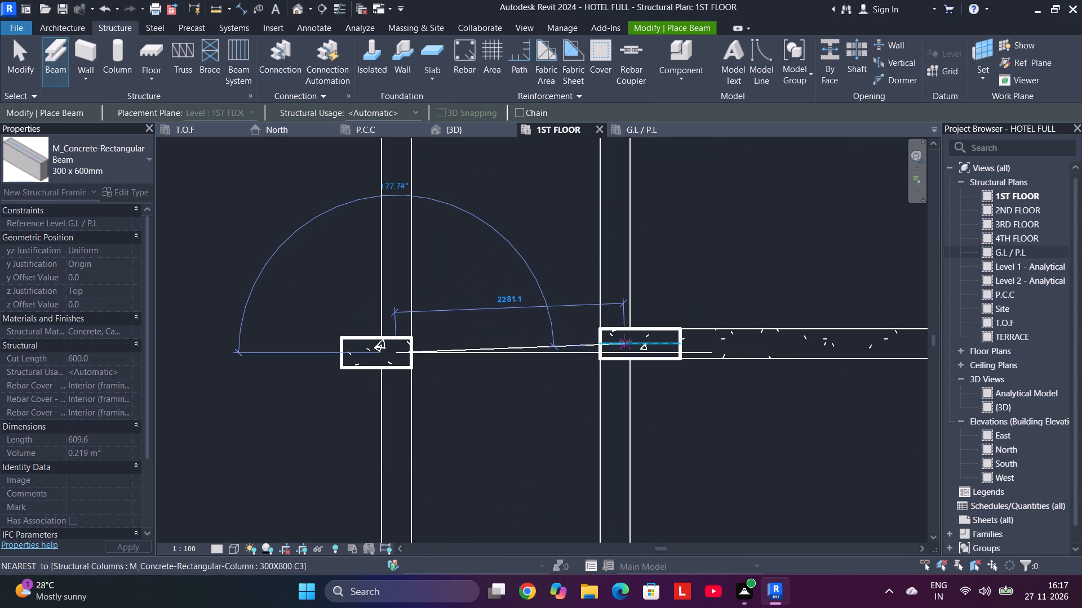
left_click(620, 340)
middle_click_drag(547, 273, 516, 599)
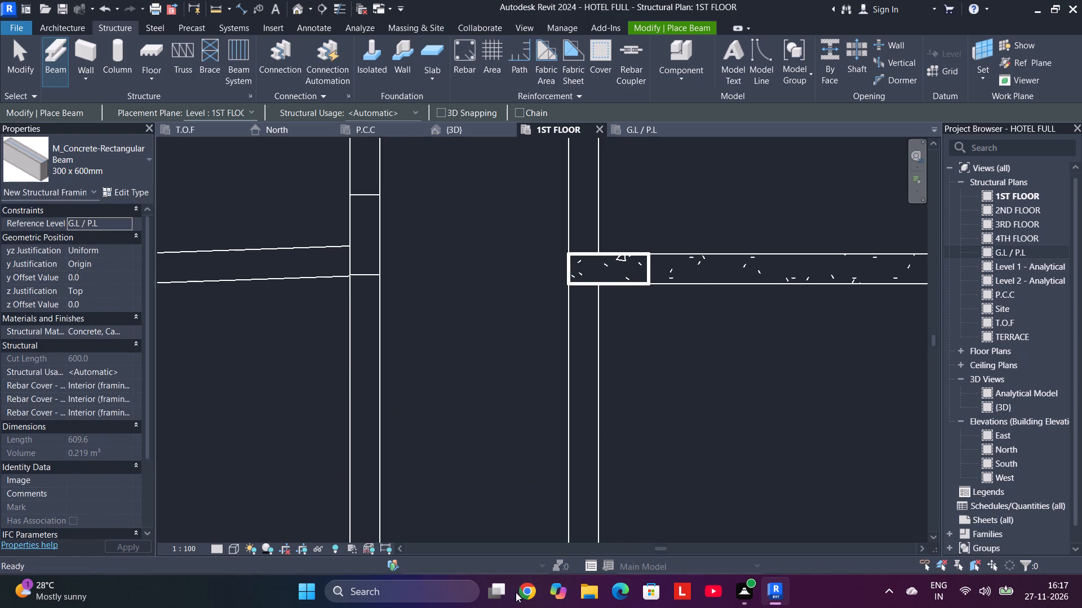
middle_click_drag(456, 381, 446, 500)
left_click(361, 380)
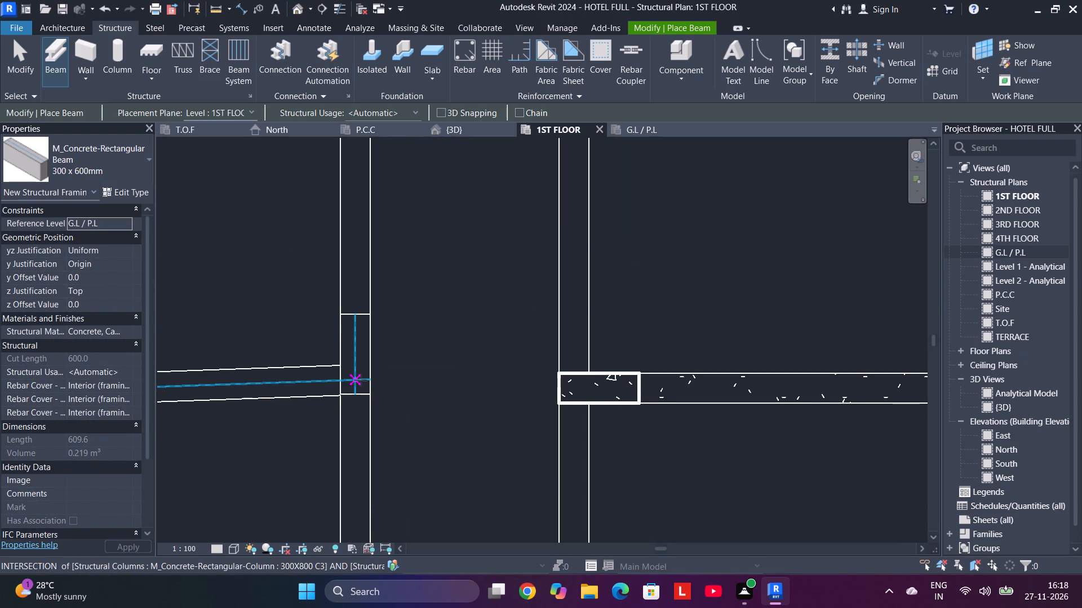
left_click(576, 394)
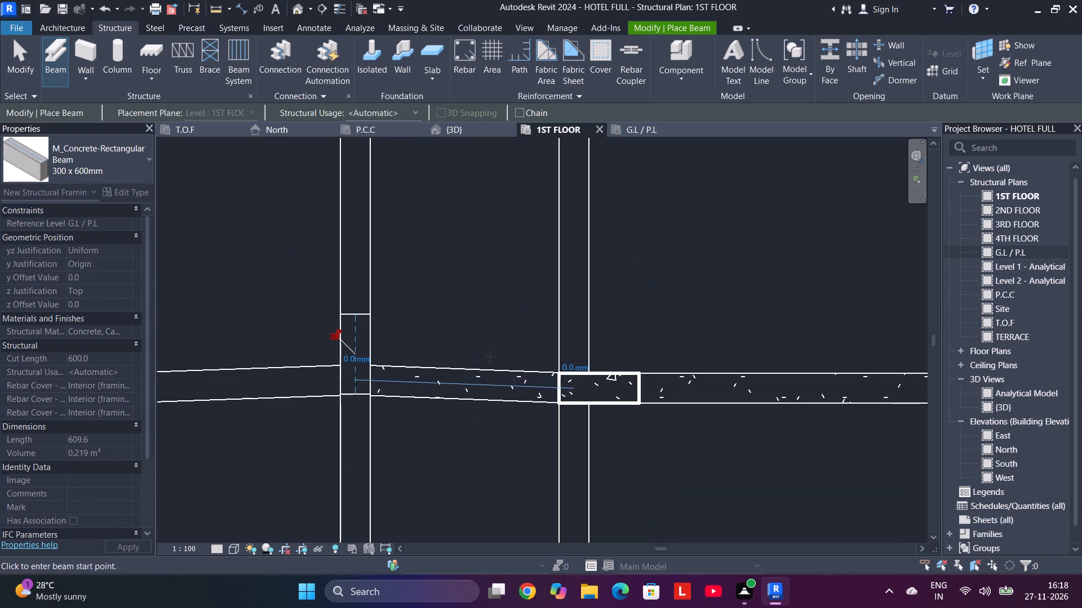
scroll(487, 352, "down", 14)
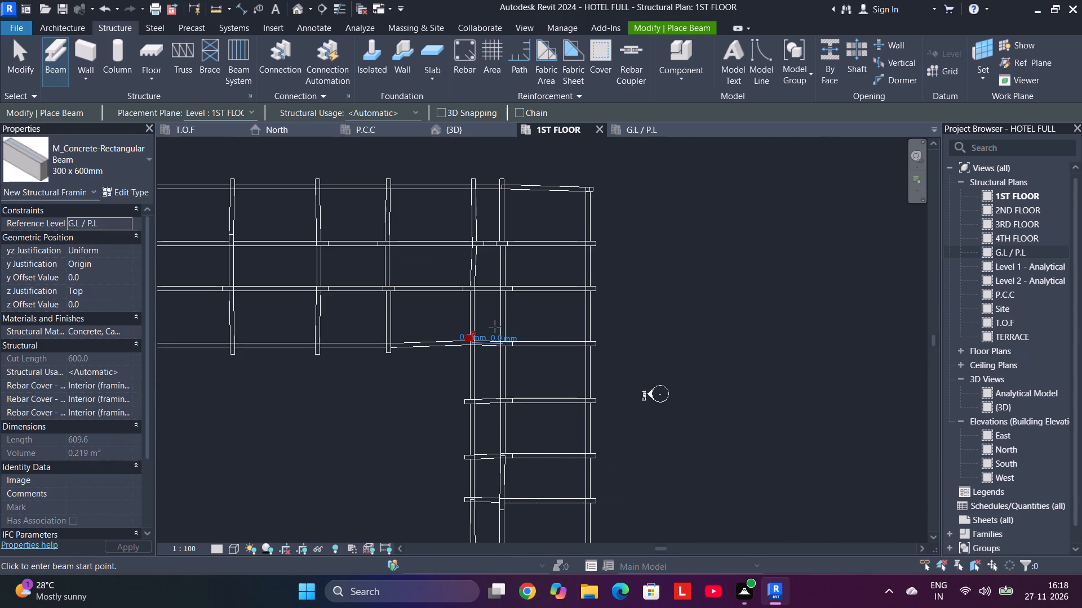
key("Escape")
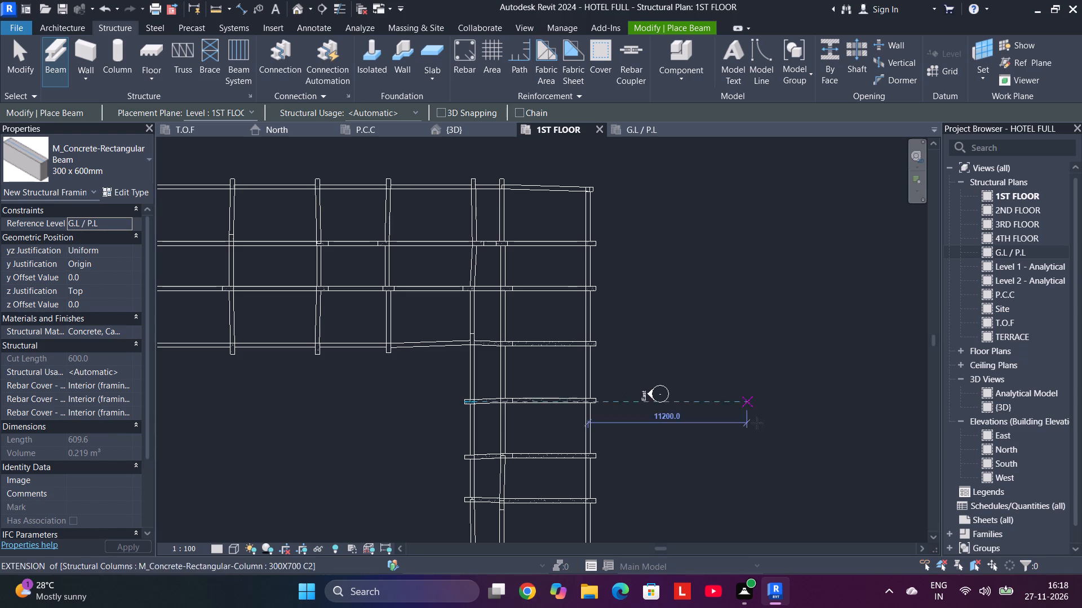
middle_click_drag(746, 453, 826, 382)
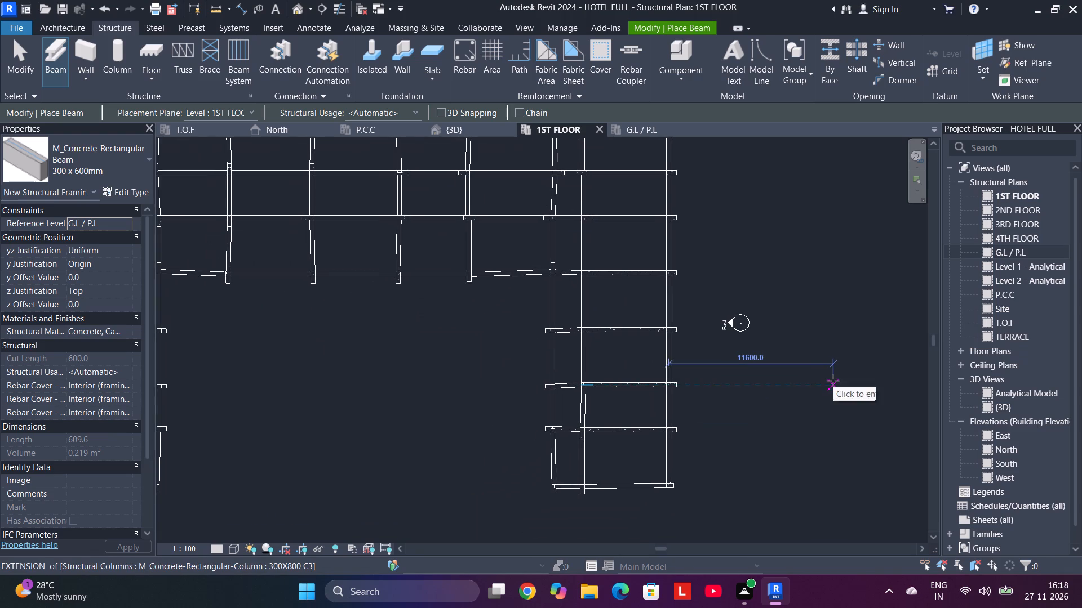
key("Escape")
Review the whole 1ST FLOOR beam layout, comparing the east and west wings for missing beams.
scroll(616, 407, "down", 1)
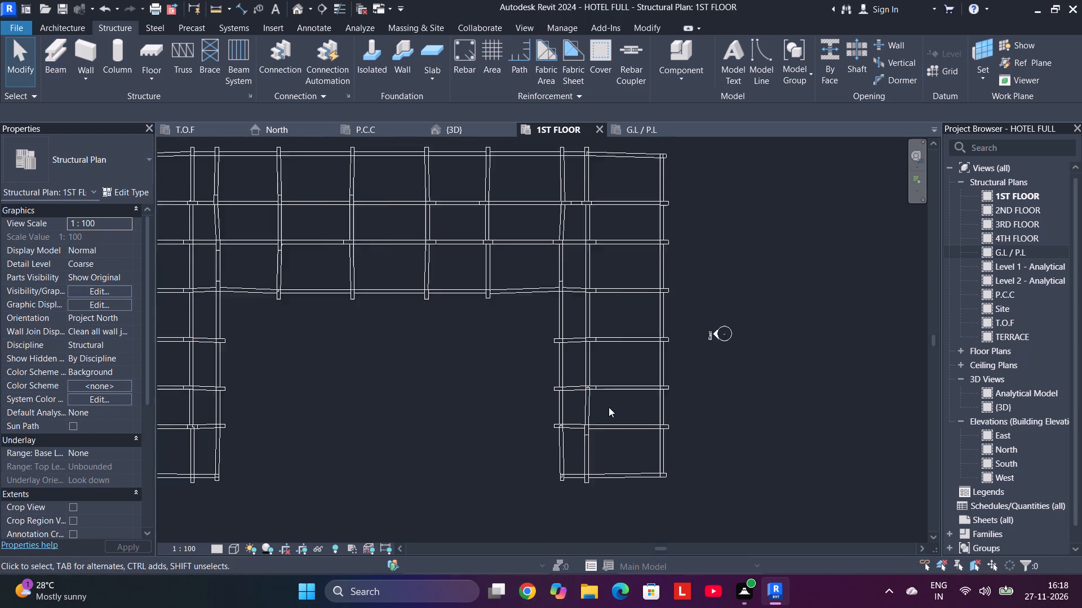
scroll(609, 407, "down", 1)
middle_click_drag(556, 402, 703, 391)
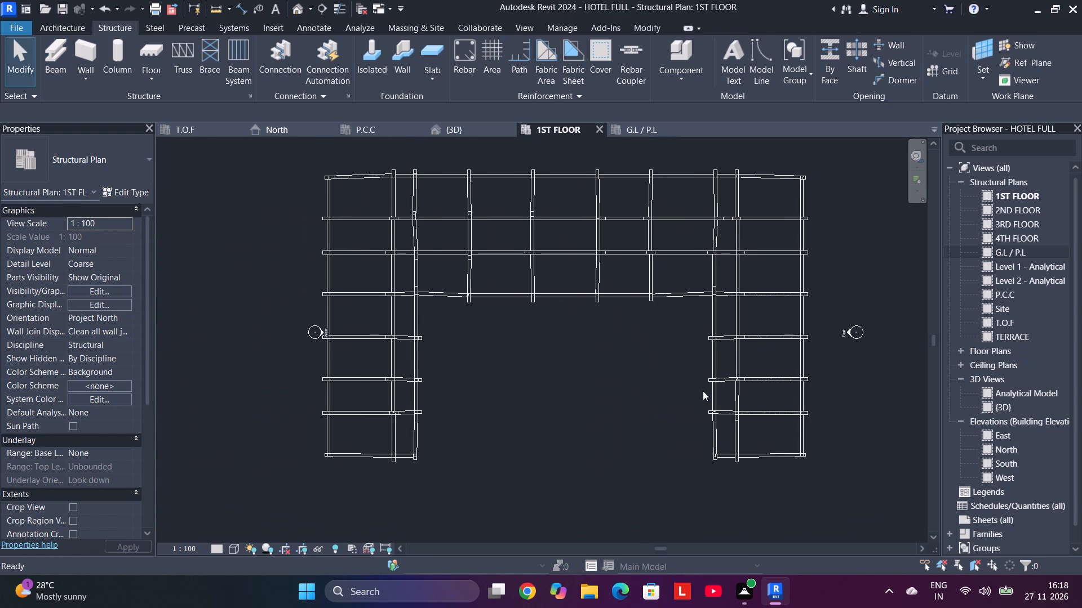
scroll(644, 396, "down", 2)
middle_click_drag(644, 396, 706, 364)
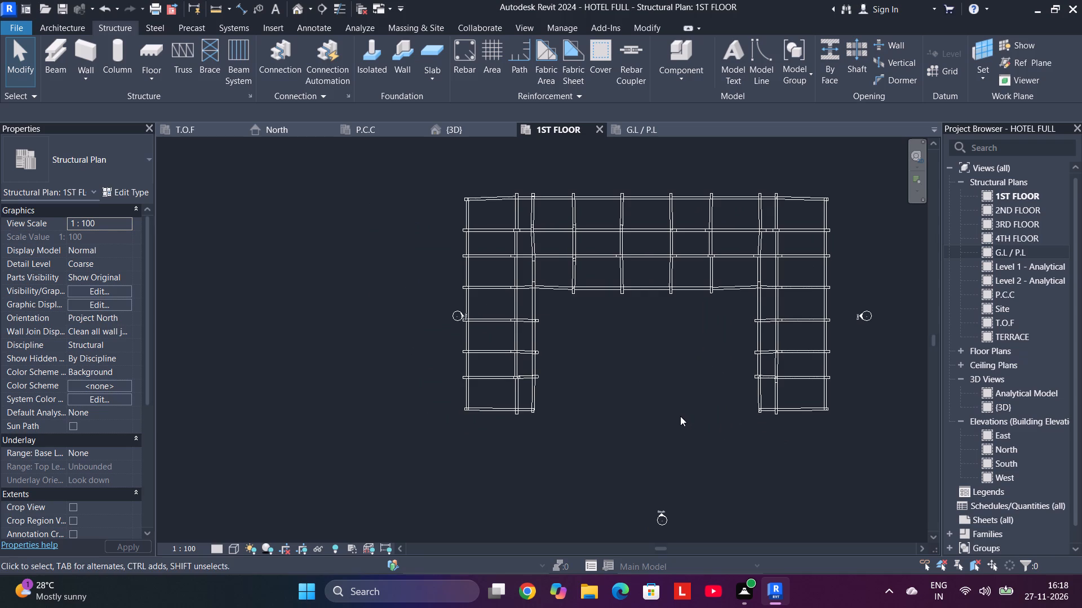
middle_click_drag(515, 410, 626, 405)
middle_click_drag(675, 413, 598, 415)
Pull the west end of the west wing's southern edge beam back to the corner column's inner face, making the beam about 6080 mm long.
scroll(548, 405, "up", 4)
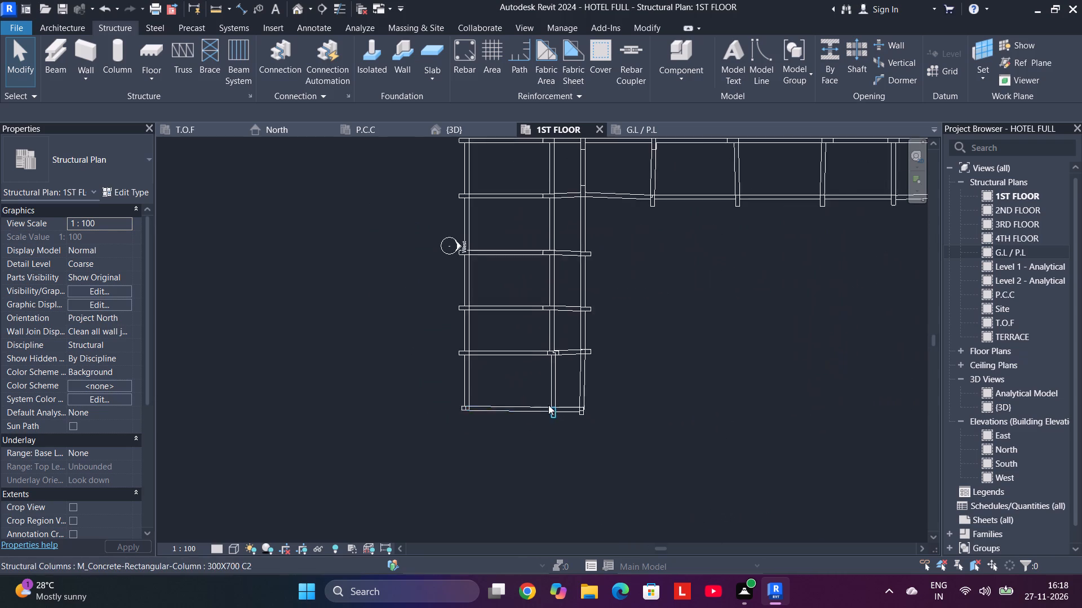
scroll(531, 404, "up", 9)
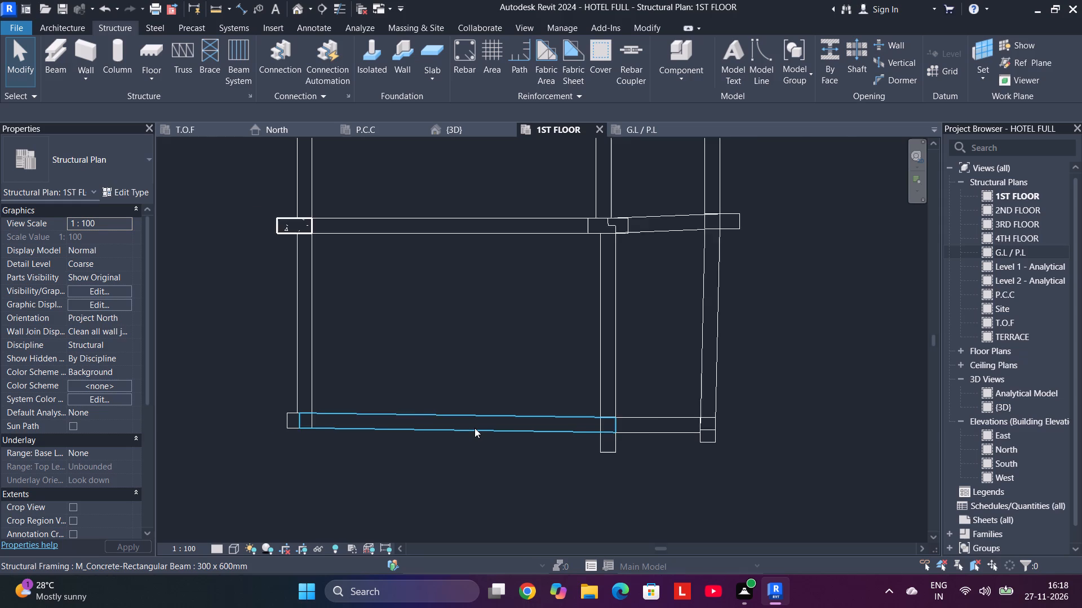
scroll(475, 428, "up", 4)
scroll(561, 348, "down", 5)
middle_click_drag(561, 345, 562, 346)
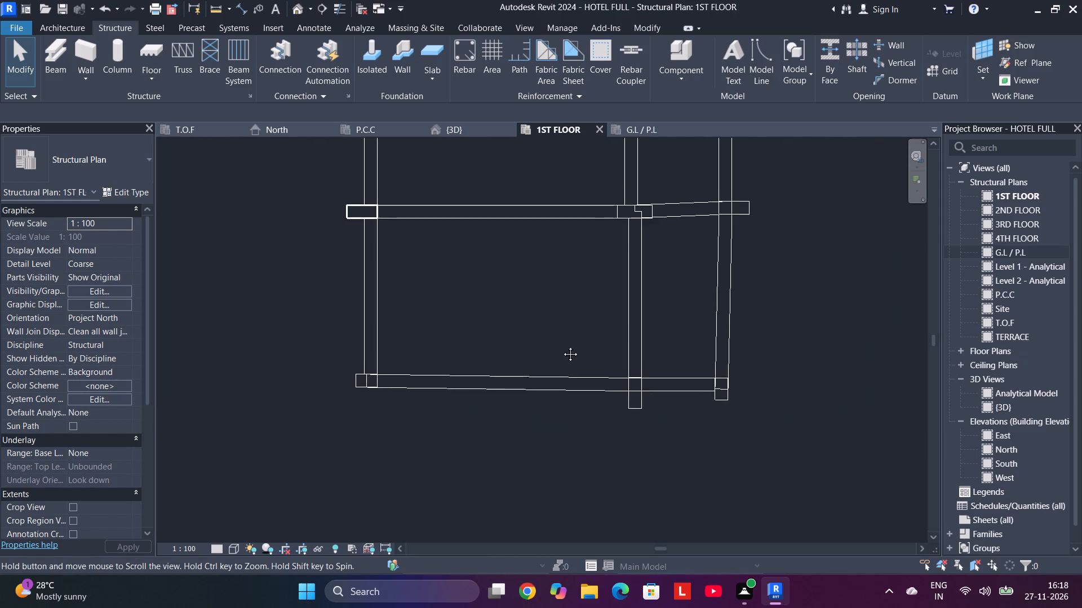
middle_click_drag(562, 346, 443, 357)
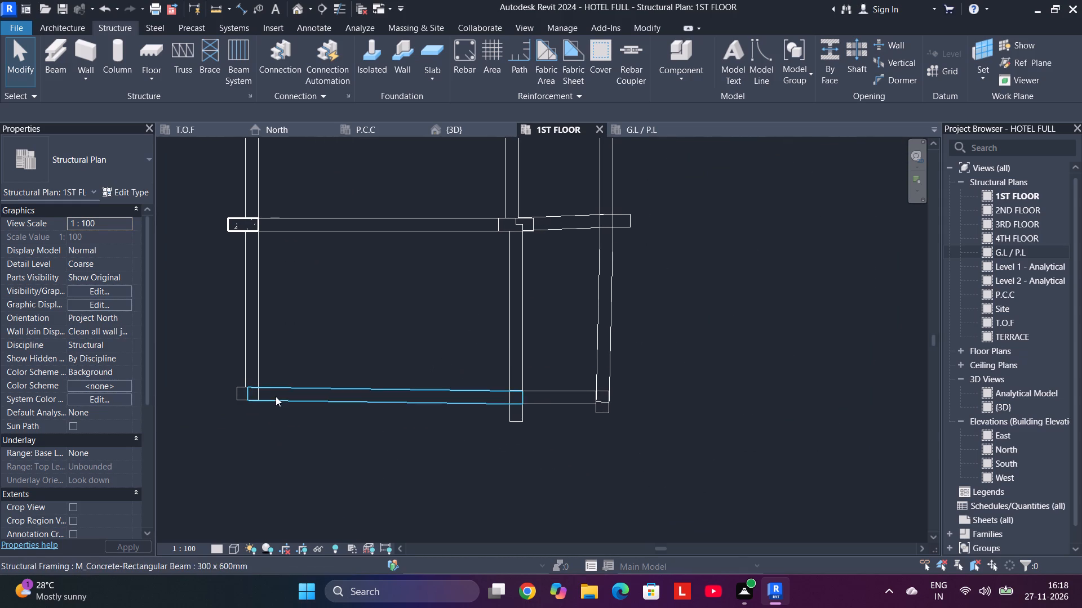
scroll(258, 407, "up", 8)
left_click(280, 390)
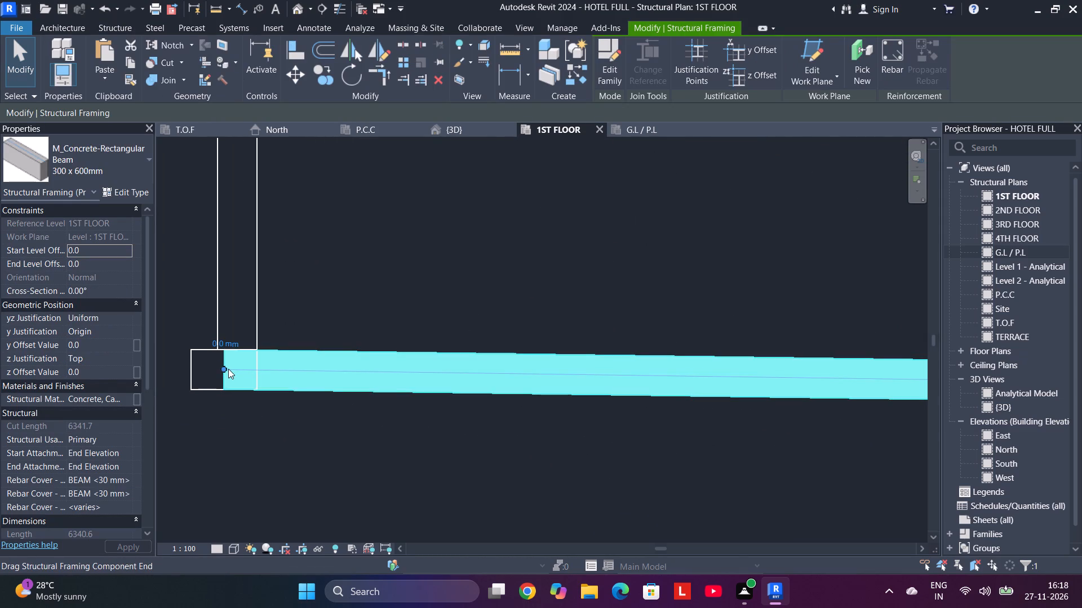
left_click_drag(224, 369, 263, 364)
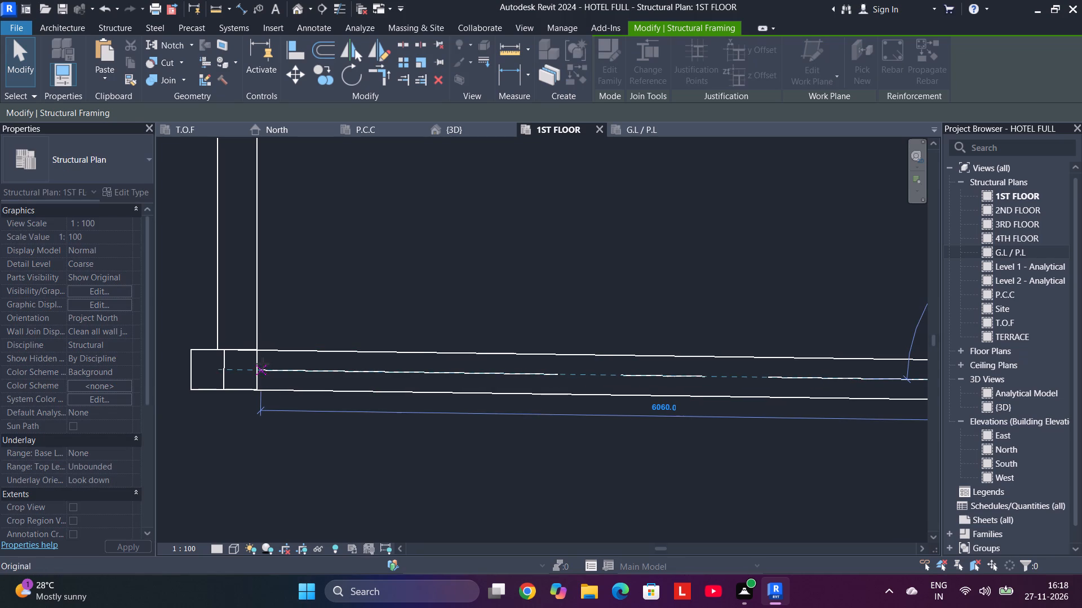
left_click_drag(263, 364, 258, 364)
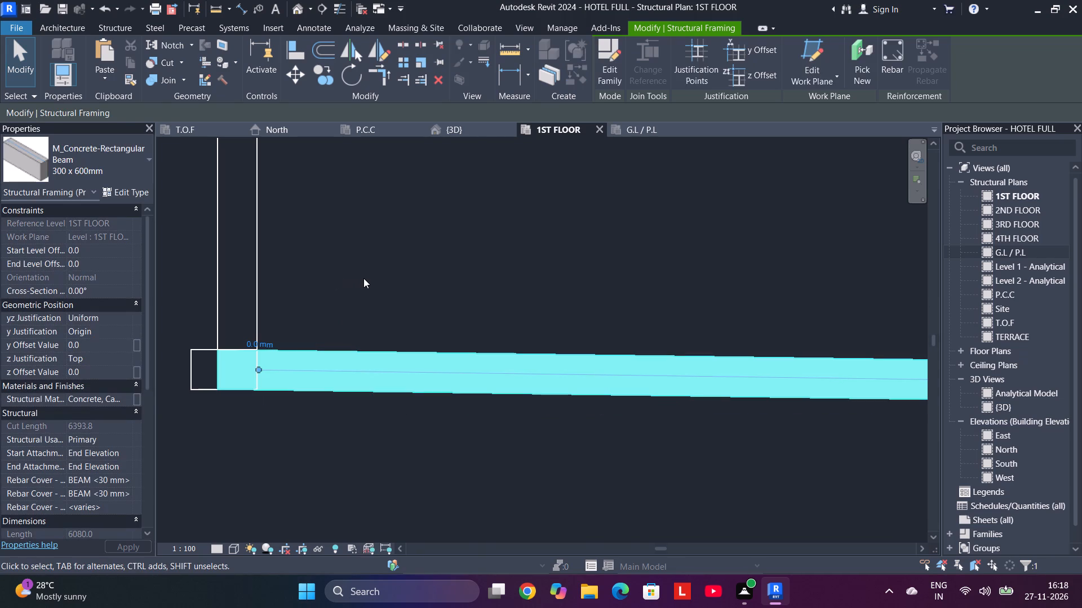
scroll(363, 278, "down", 2)
left_click(363, 278)
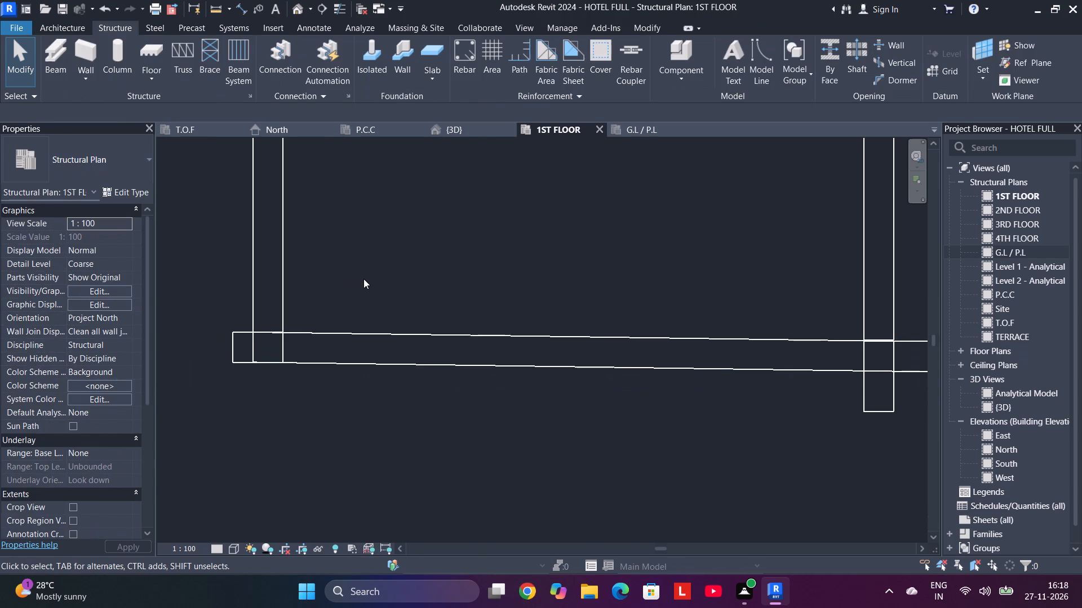
scroll(363, 279, "down", 9)
middle_click_drag(389, 278, 363, 359)
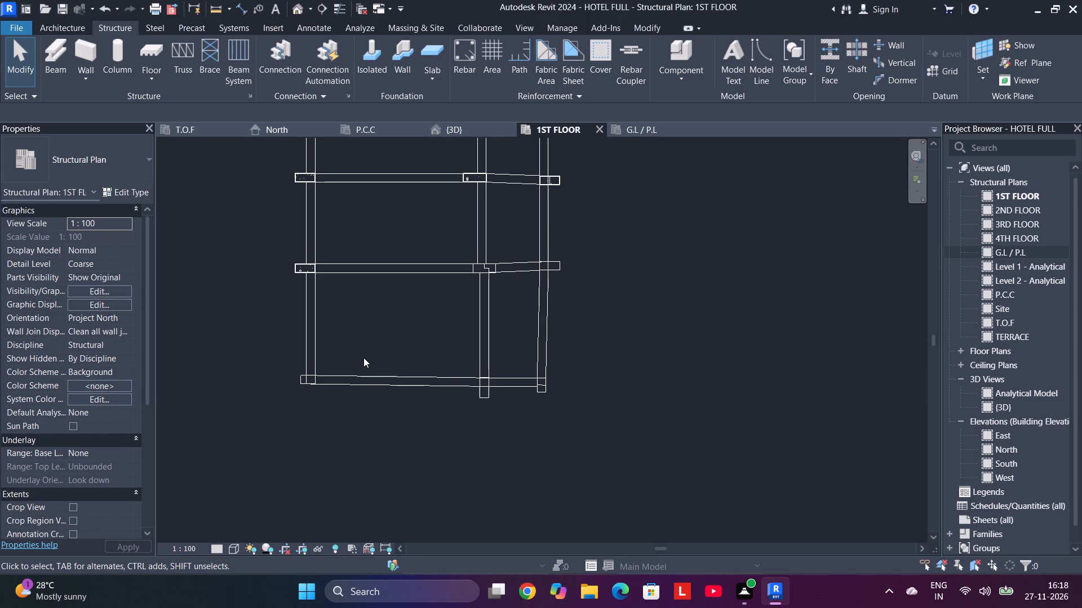
Start a 150mm Foundation Slab on 1ST FLOOR and sketch its south edge along the west wing's southern beam, about 6390 and 1700 mm long.
key("Escape")
key("Escape")
left_click(432, 53)
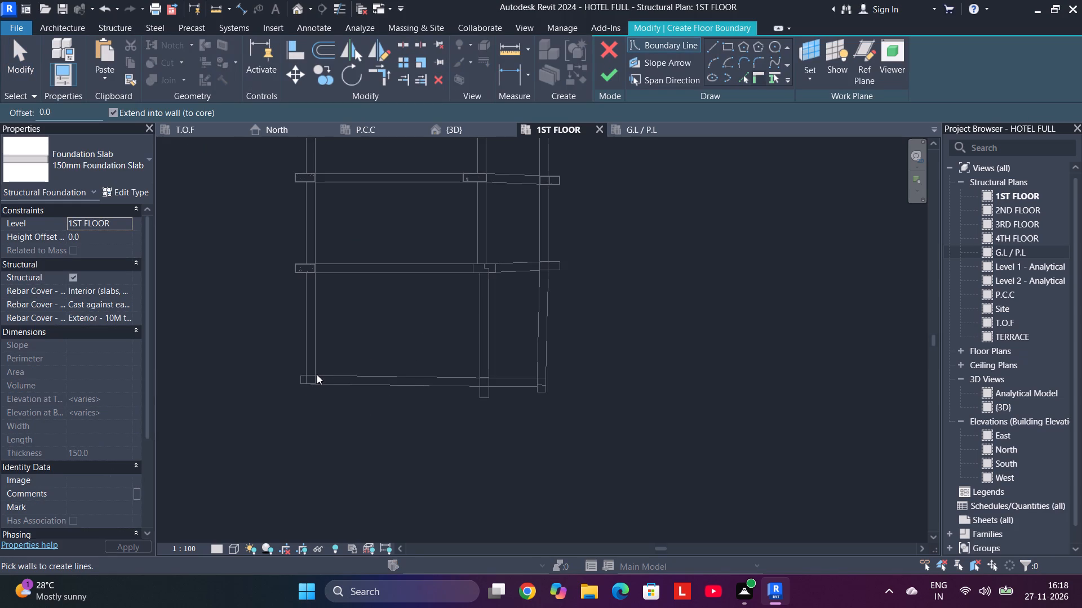
left_click(716, 43)
scroll(304, 389, "up", 2)
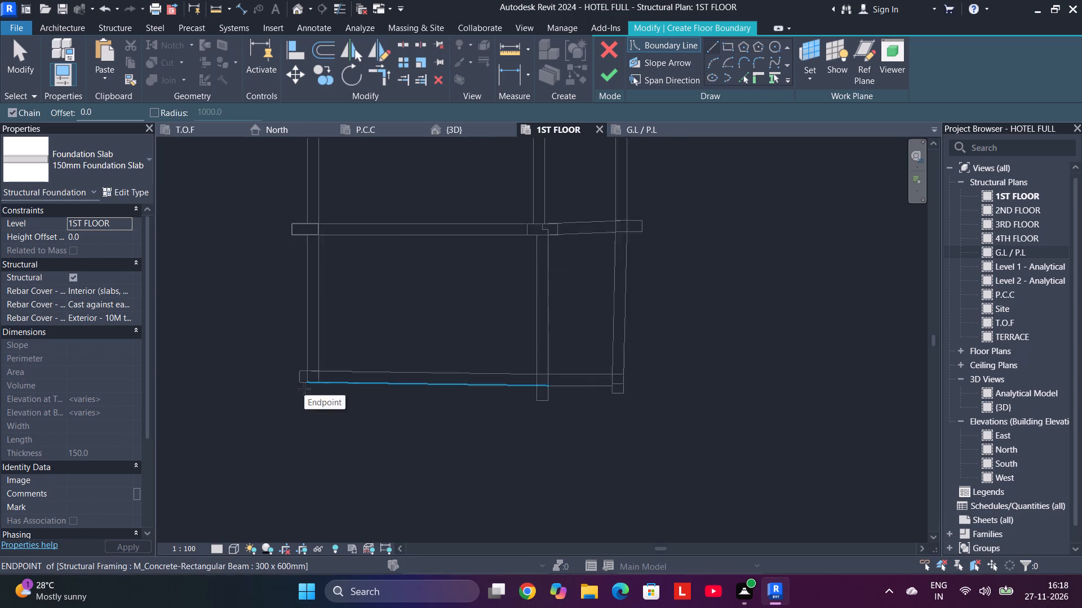
scroll(304, 389, "up", 6)
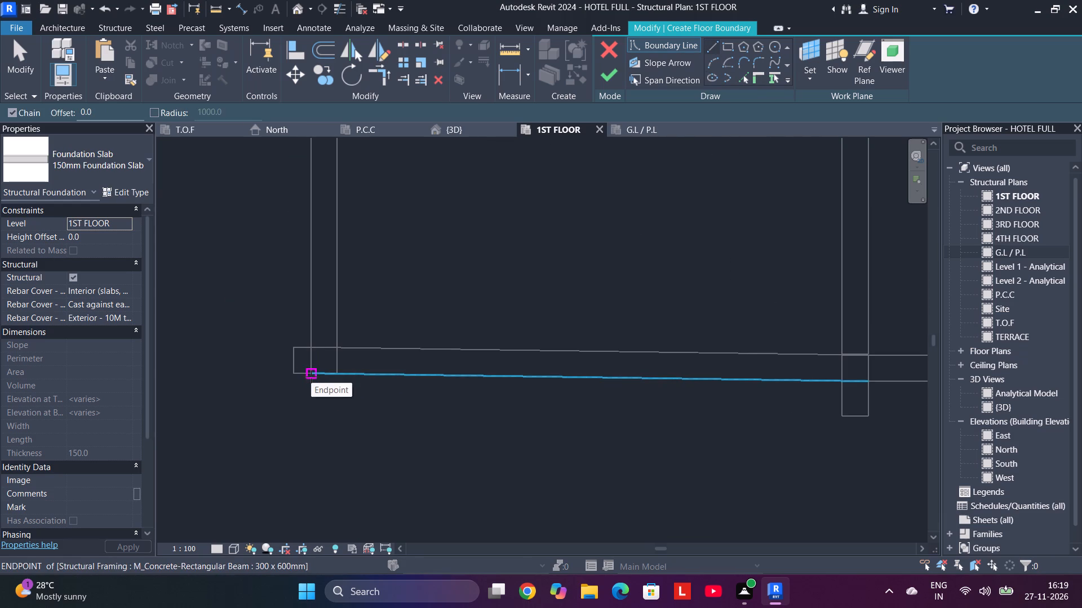
left_click(311, 377)
middle_click_drag(804, 385, 472, 431)
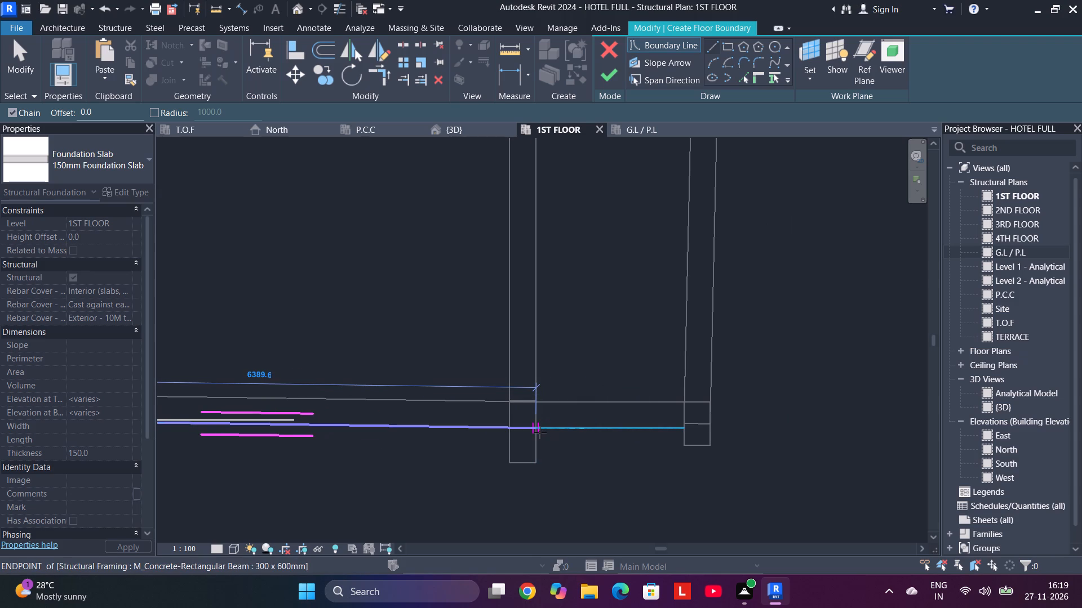
left_click(540, 432)
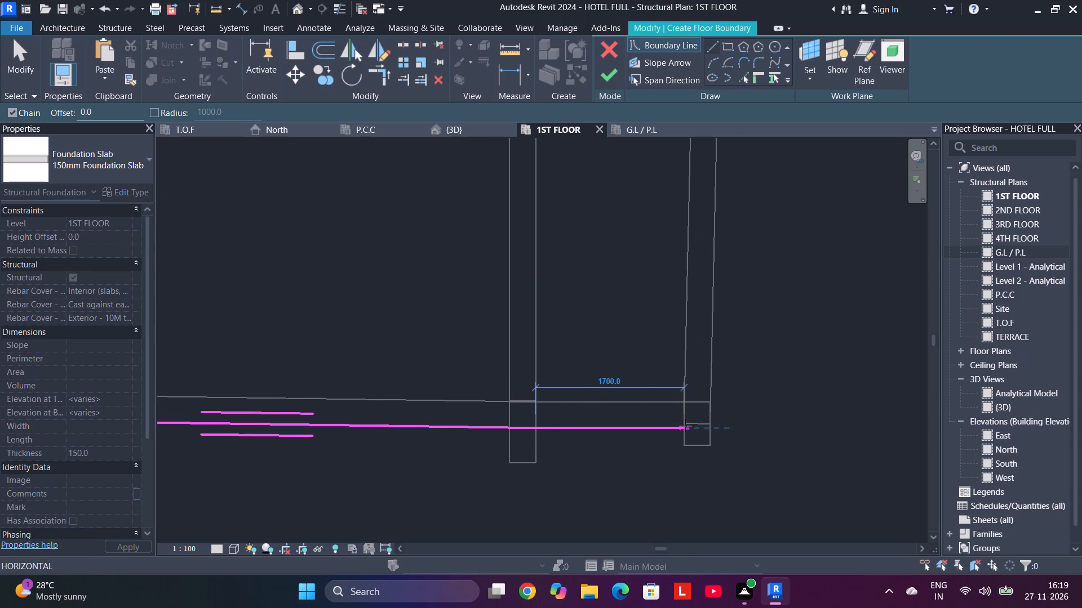
left_click(685, 426)
Continue the slab boundary north along the west face of the courtyard-side beams to the beam line where the wing meets the north block.
middle_click_drag(698, 293, 668, 607)
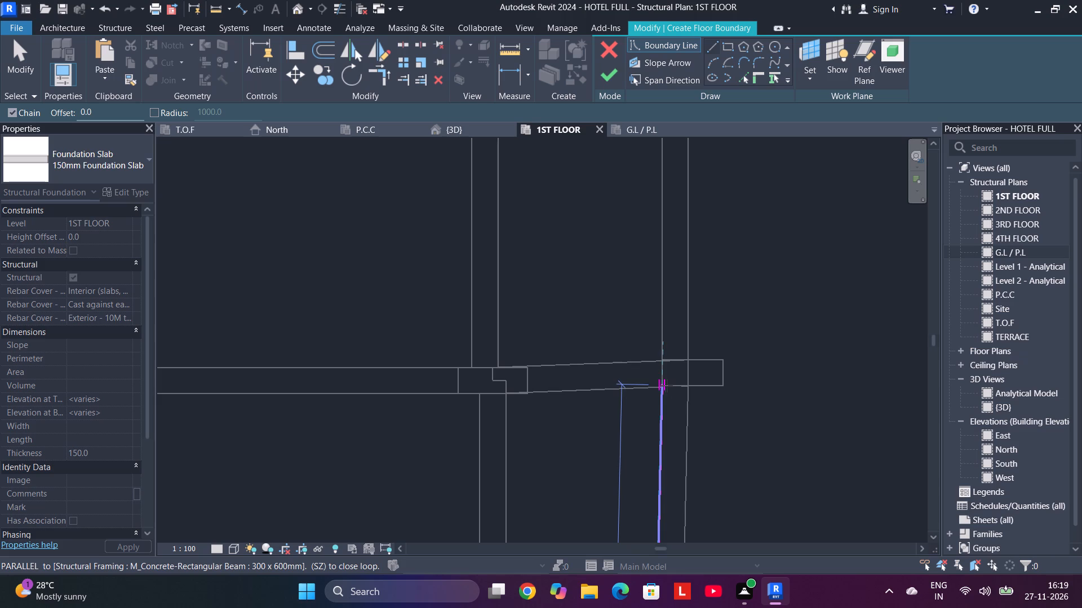
left_click(666, 386)
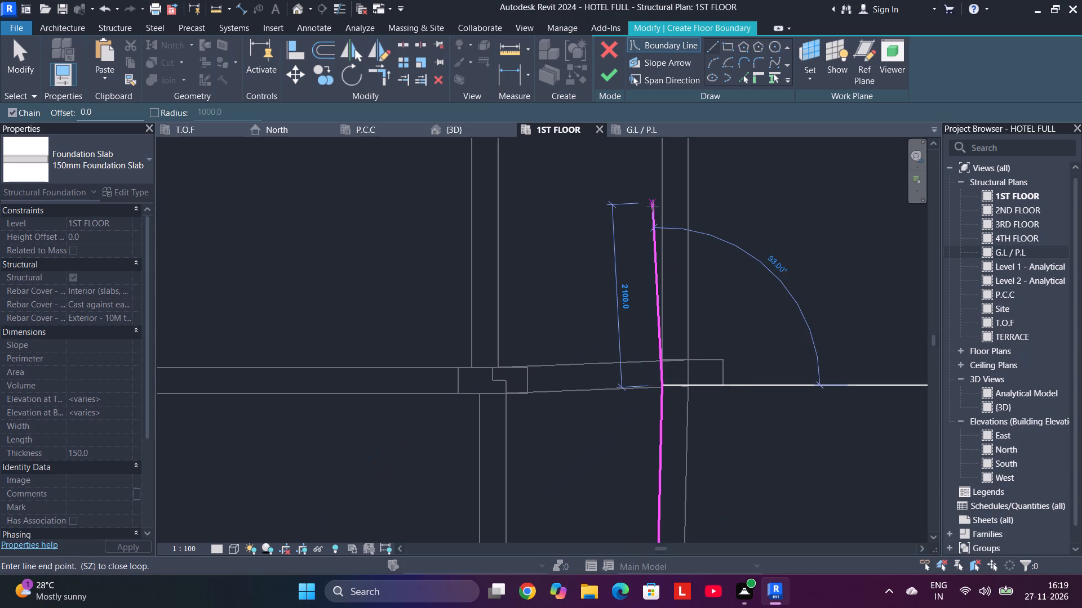
middle_click_drag(667, 209, 647, 498)
scroll(645, 391, "down", 6)
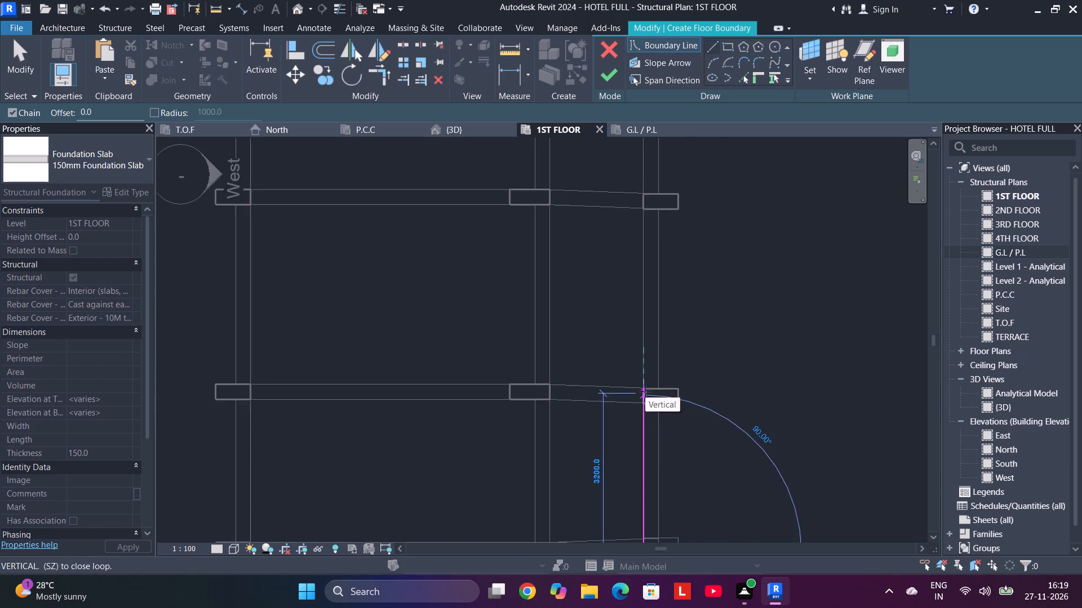
scroll(645, 391, "down", 3)
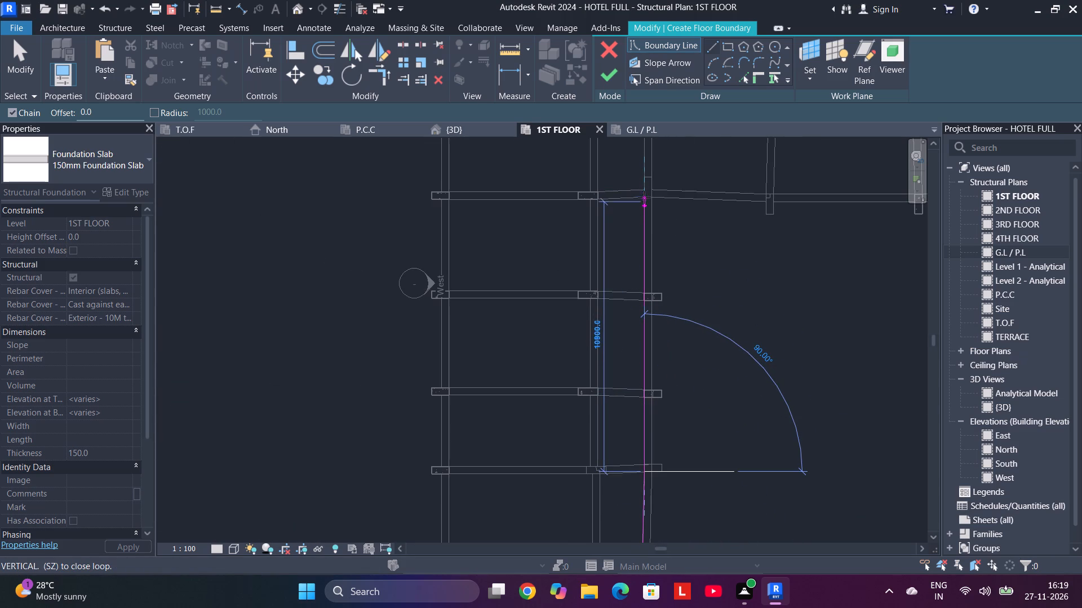
middle_click_drag(645, 199, 633, 307)
scroll(633, 307, "up", 4)
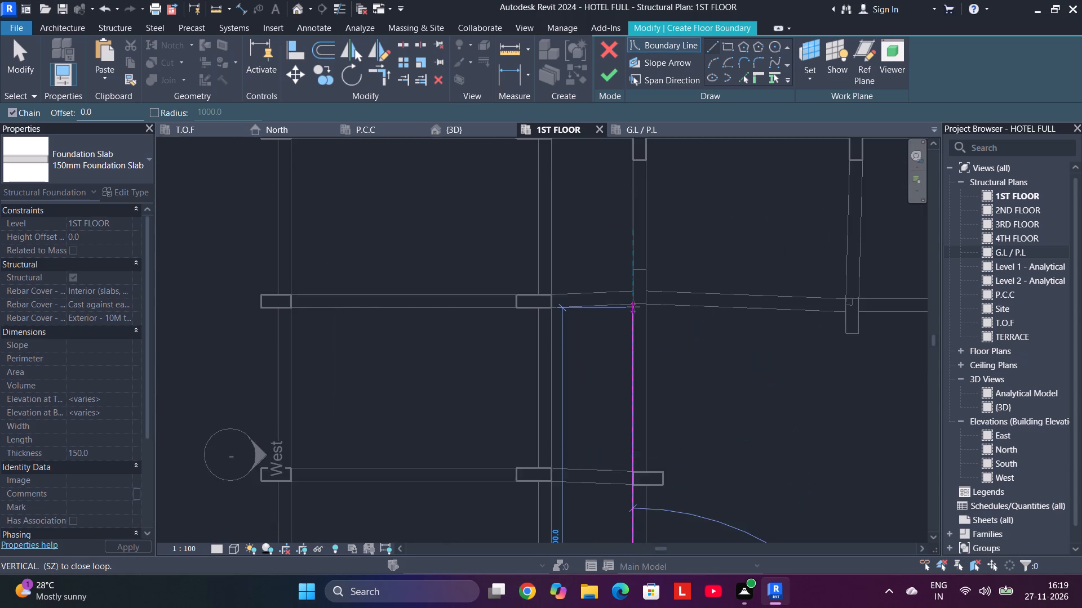
scroll(633, 307, "down", 4)
scroll(638, 310, "up", 10)
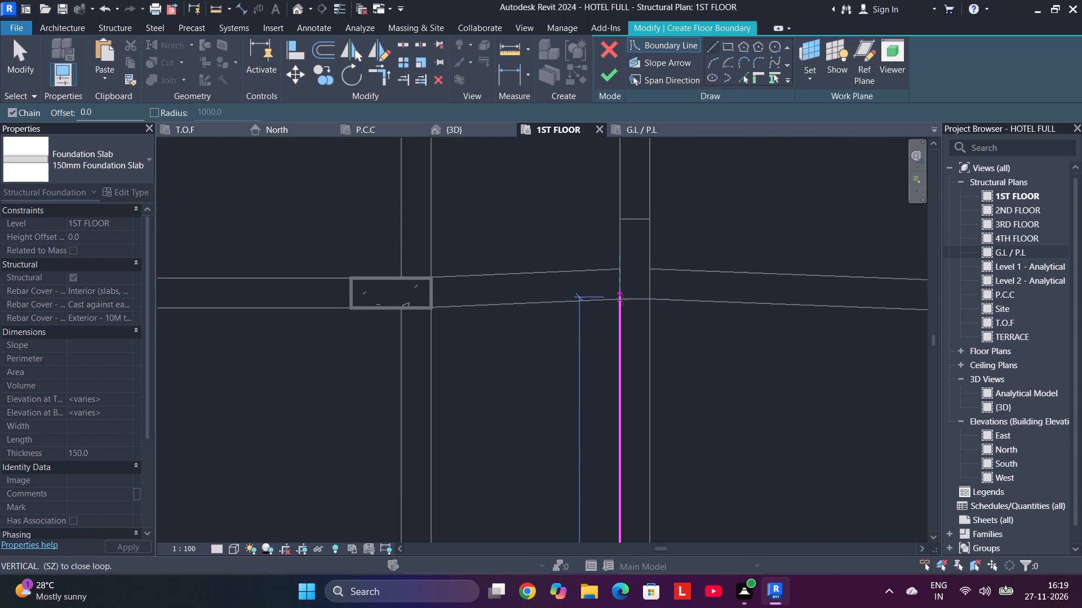
left_click(622, 298)
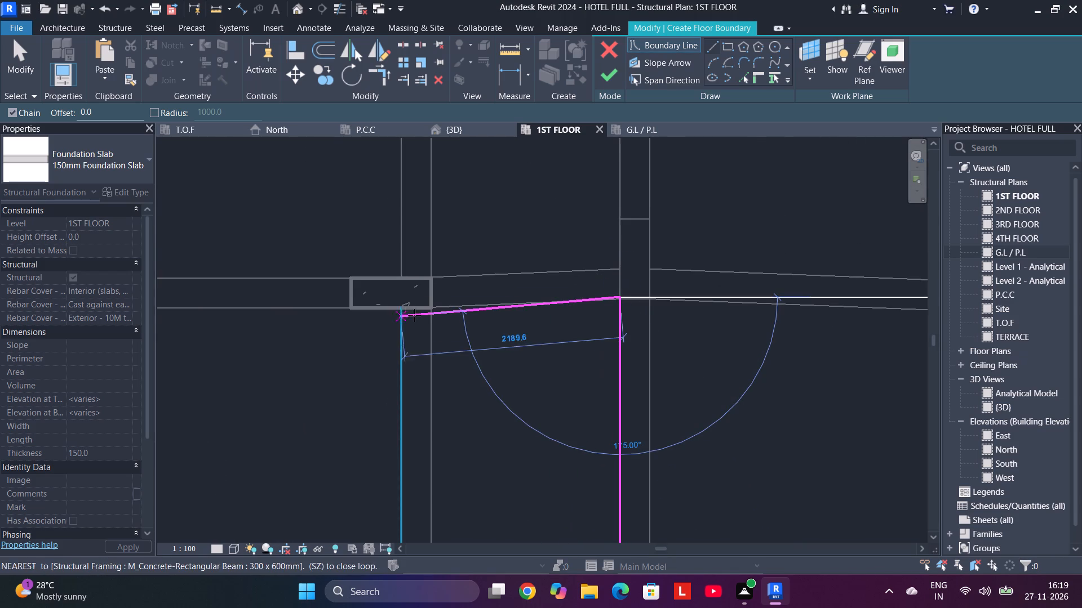
Sketch the slab's north edge west in segments about 1880 and 6000 mm, and its west edge south to the southern boundary line.
left_click(433, 311)
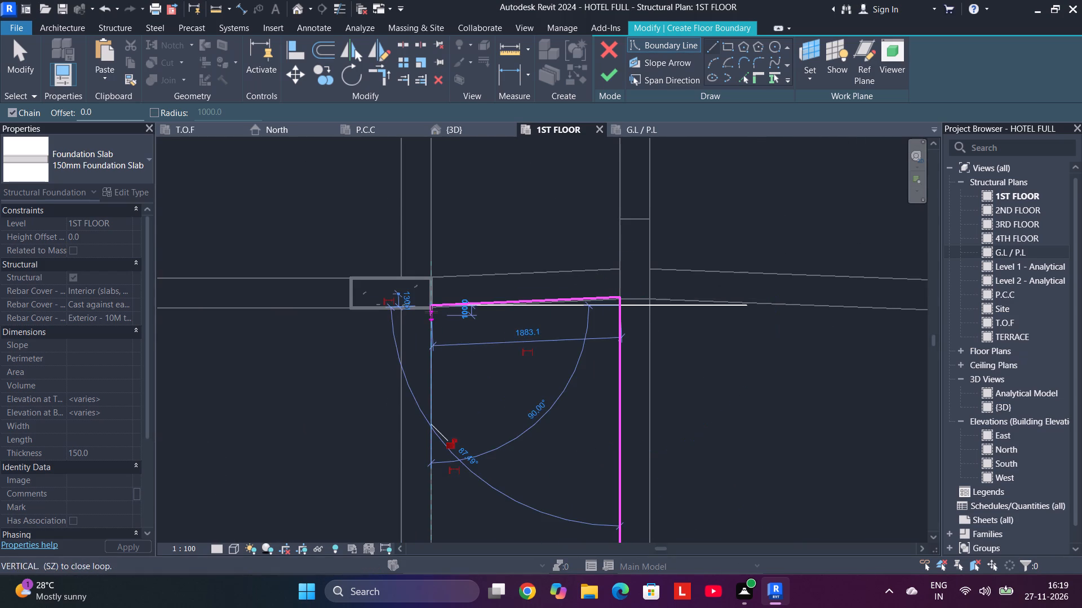
middle_click_drag(375, 318, 865, 320)
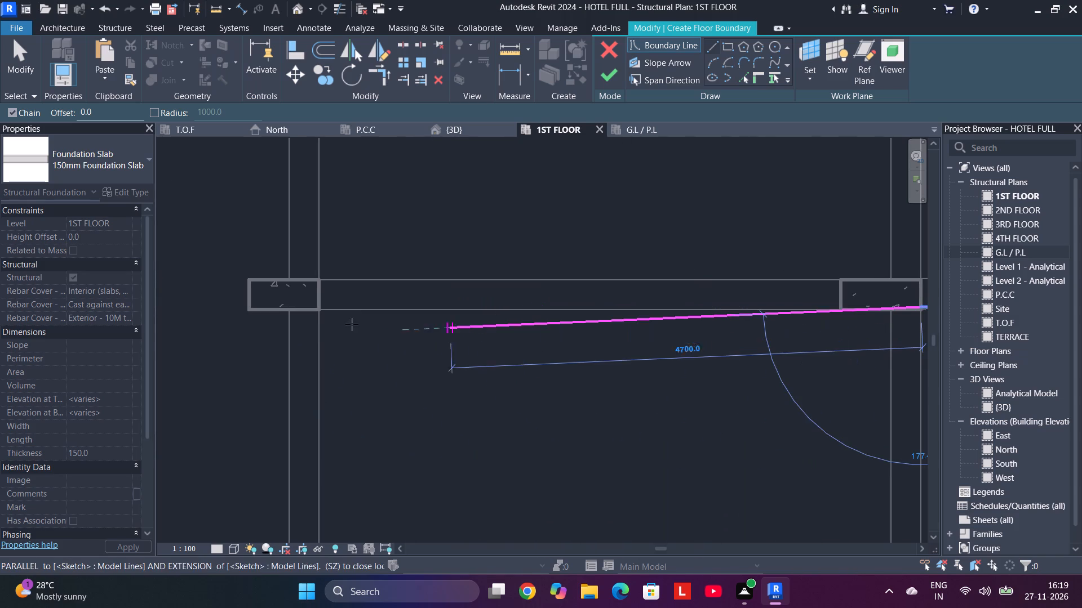
left_click(321, 311)
scroll(322, 333, "down", 4)
middle_click_drag(335, 436, 340, 364)
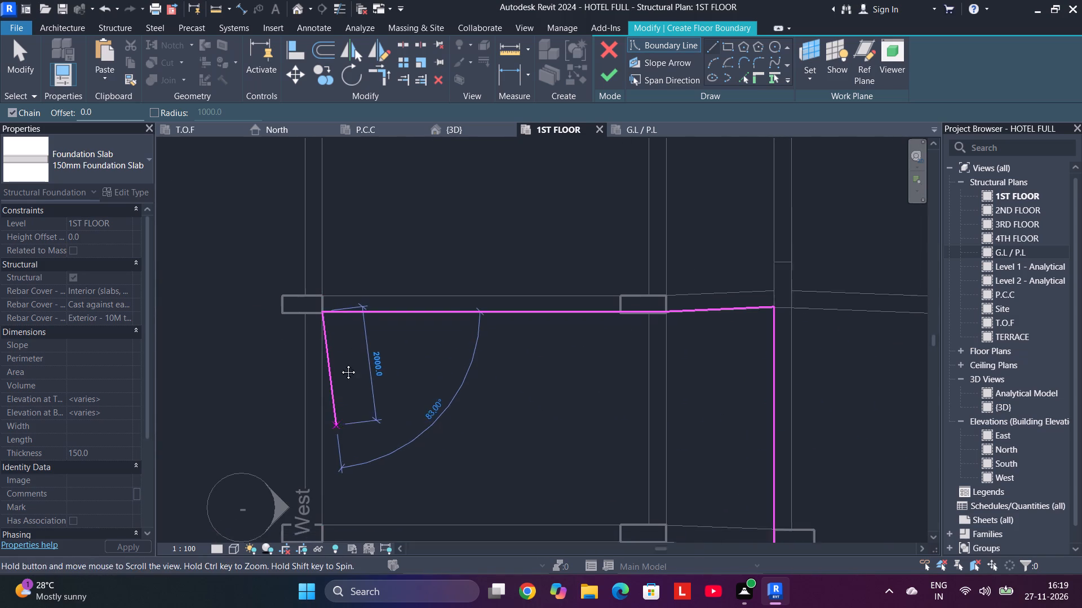
middle_click_drag(340, 364, 373, 143)
scroll(374, 417, "down", 1)
middle_click_drag(374, 419, 394, 243)
middle_click_drag(397, 406, 414, 276)
middle_click_drag(407, 431, 431, 296)
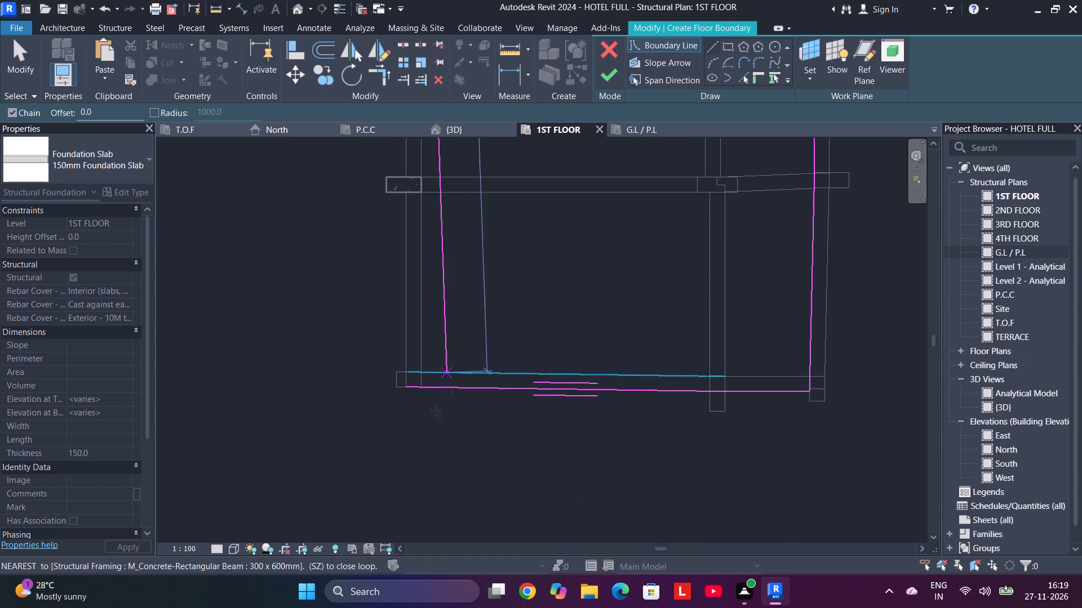
scroll(423, 391, "up", 5)
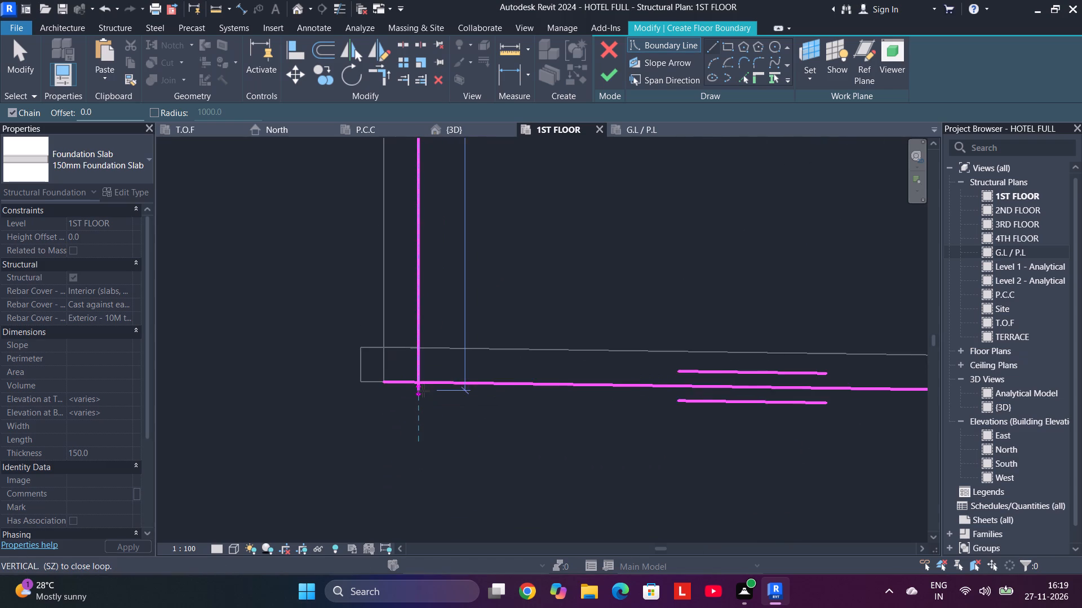
scroll(423, 391, "up", 2)
left_click(422, 385)
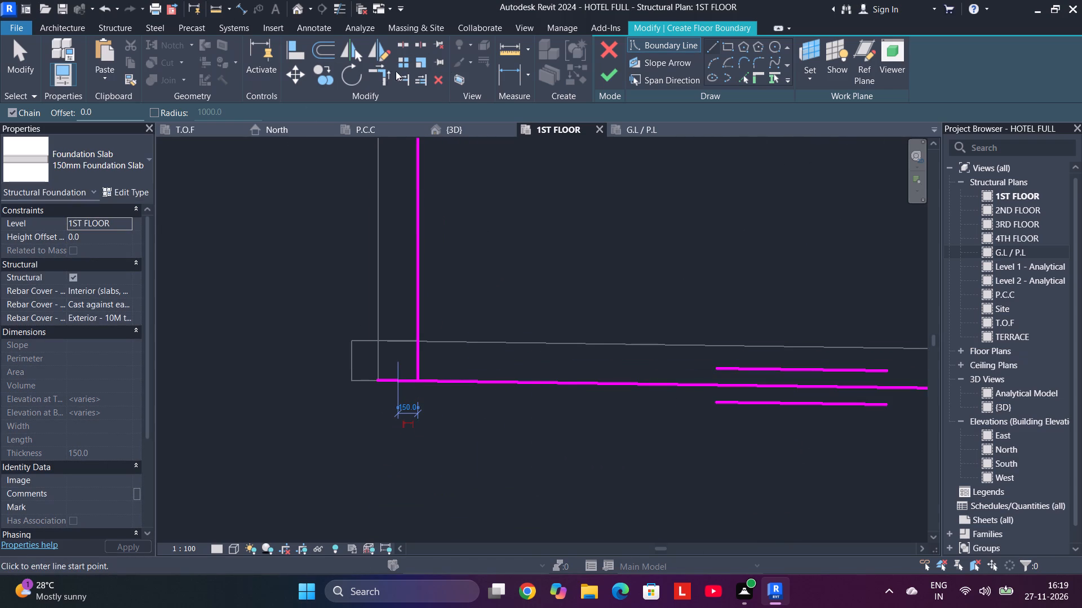
Trim the south and west boundary lines to a corner at the slab's southwest end and finish the floor sketch.
left_click(382, 75)
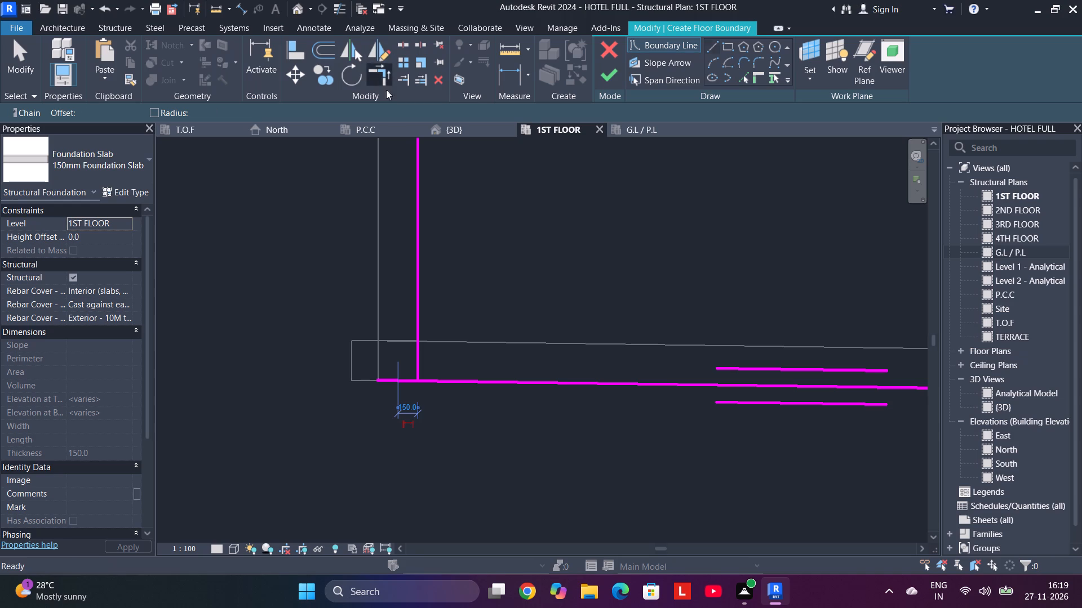
left_click(419, 303)
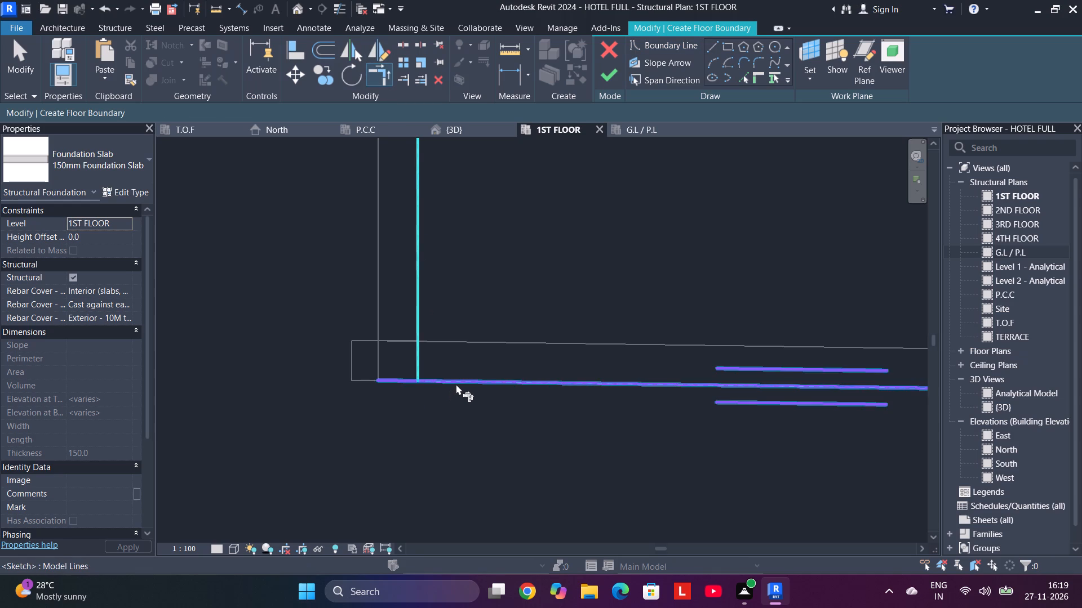
left_click(456, 384)
scroll(593, 162, "down", 4)
scroll(597, 213, "down", 1)
middle_click_drag(597, 213, 486, 420)
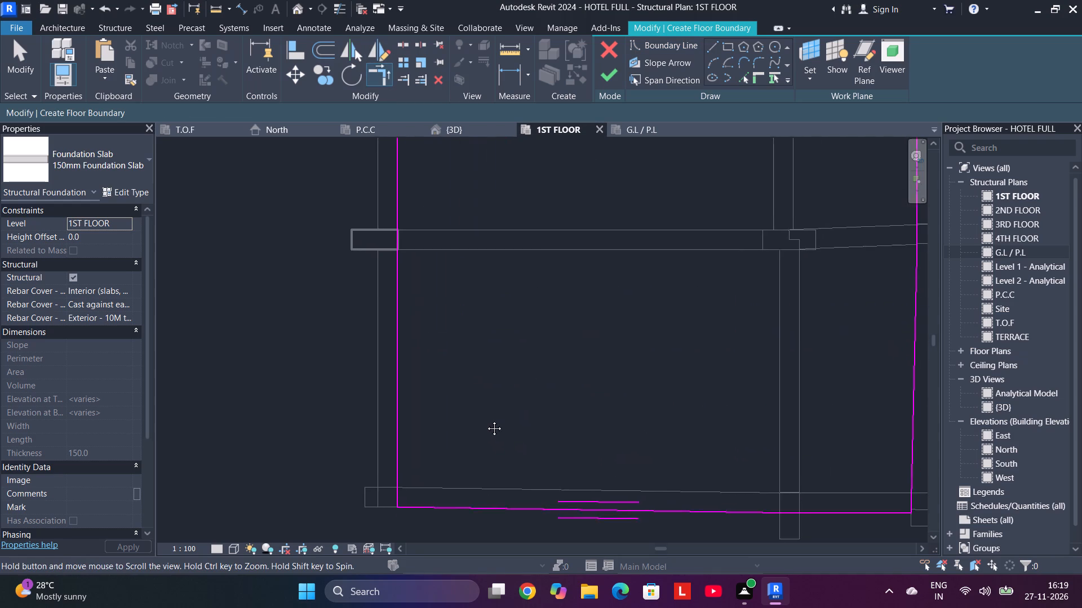
middle_click_drag(486, 420, 475, 409)
scroll(475, 409, "down", 3)
scroll(515, 341, "down", 2)
middle_click_drag(516, 346, 450, 423)
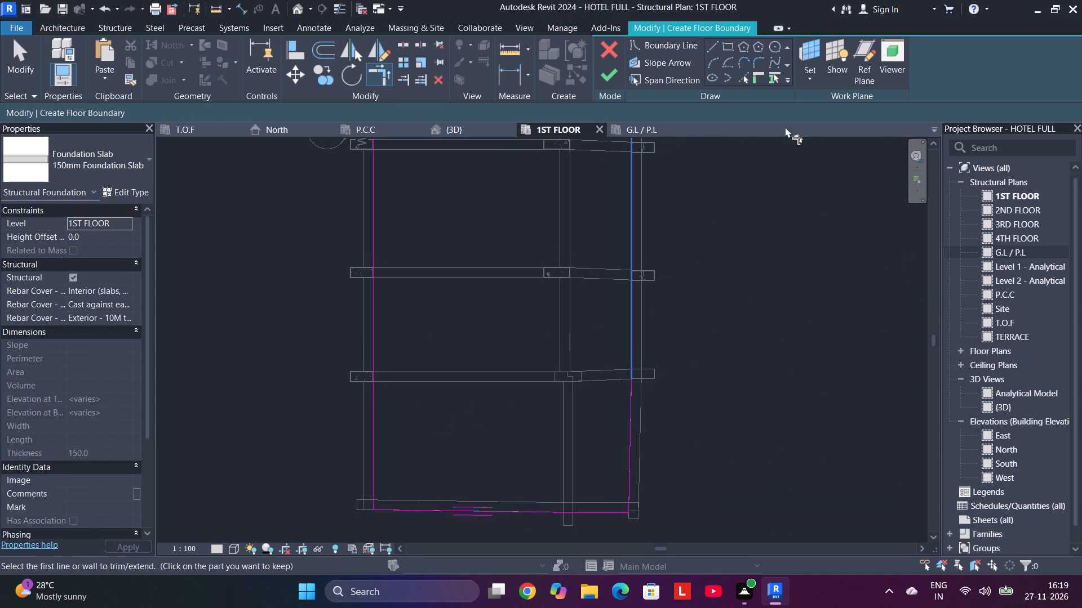
left_click(615, 71)
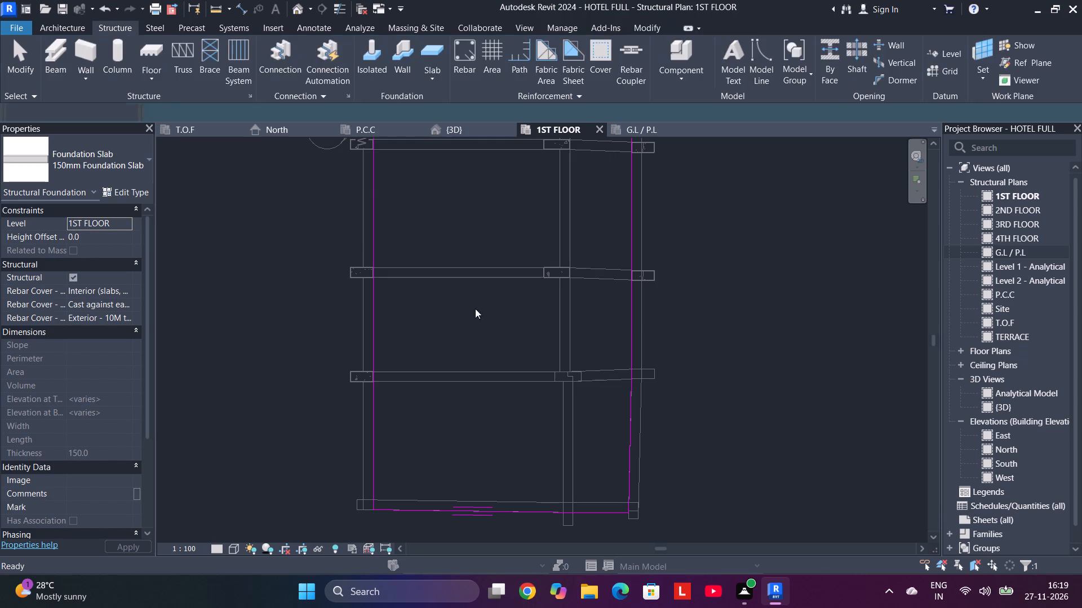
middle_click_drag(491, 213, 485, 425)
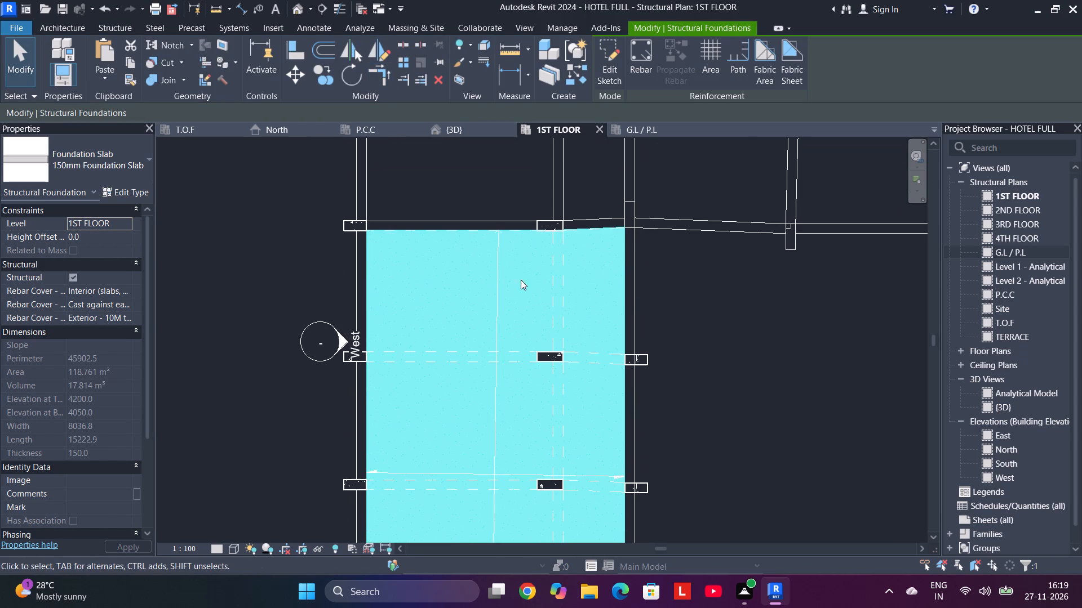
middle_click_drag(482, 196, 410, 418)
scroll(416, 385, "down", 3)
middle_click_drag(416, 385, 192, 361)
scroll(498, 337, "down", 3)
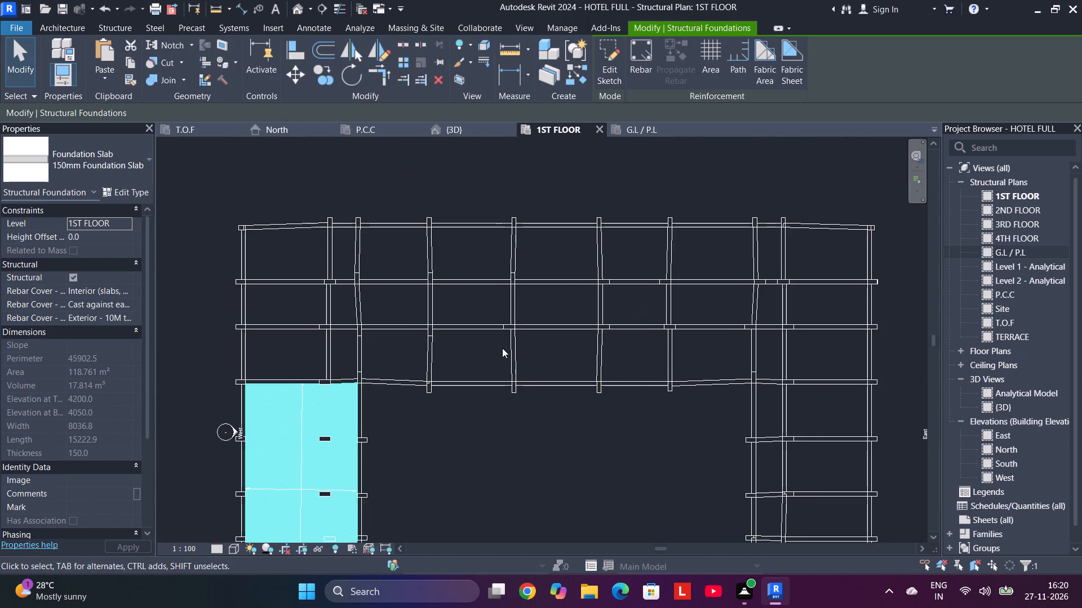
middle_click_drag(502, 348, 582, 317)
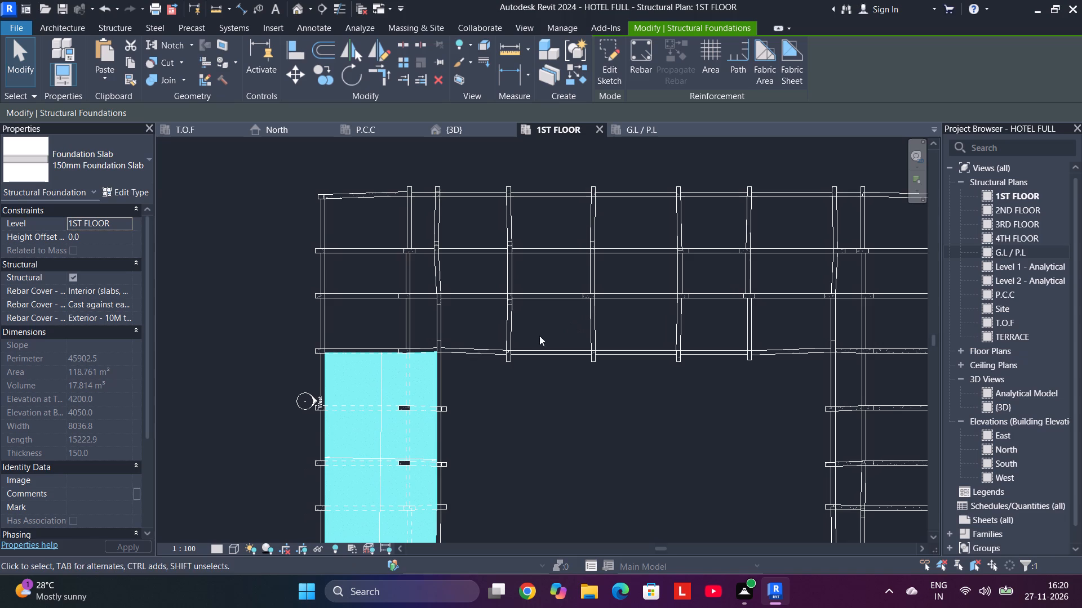
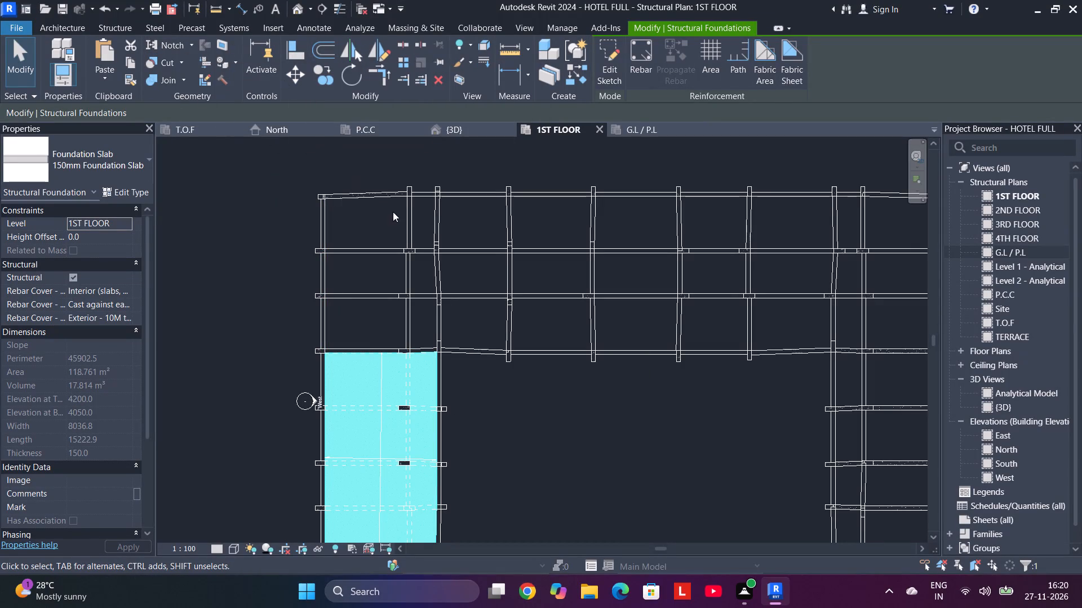
Start another 150mm Foundation Slab on 1ST FLOOR and sketch its west edge about 10910 mm north from the existing slab's northwest corner.
left_click(139, 28)
left_click(119, 22)
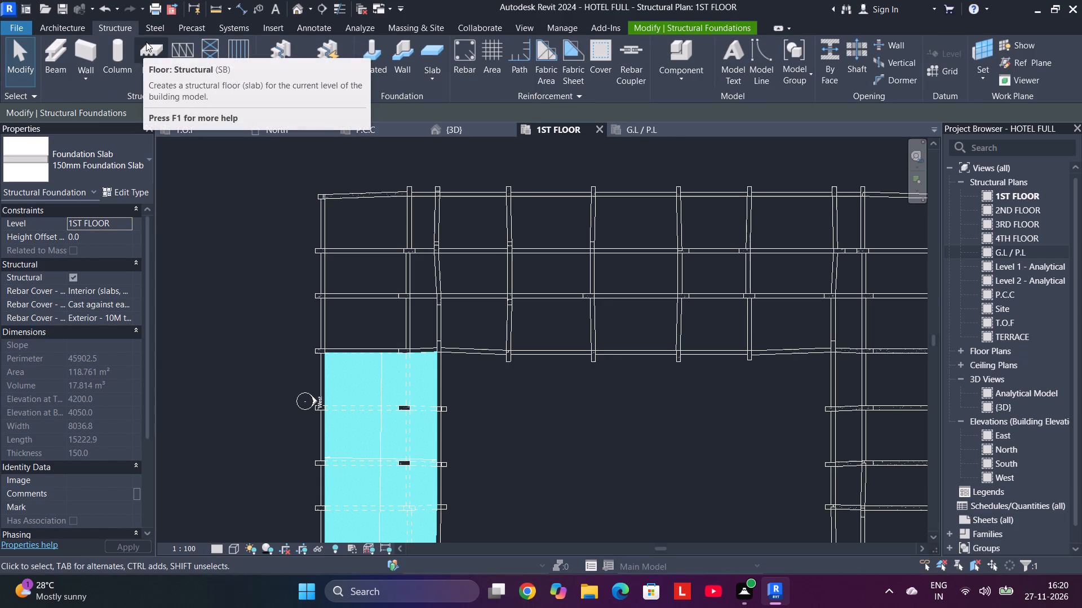
left_click(436, 54)
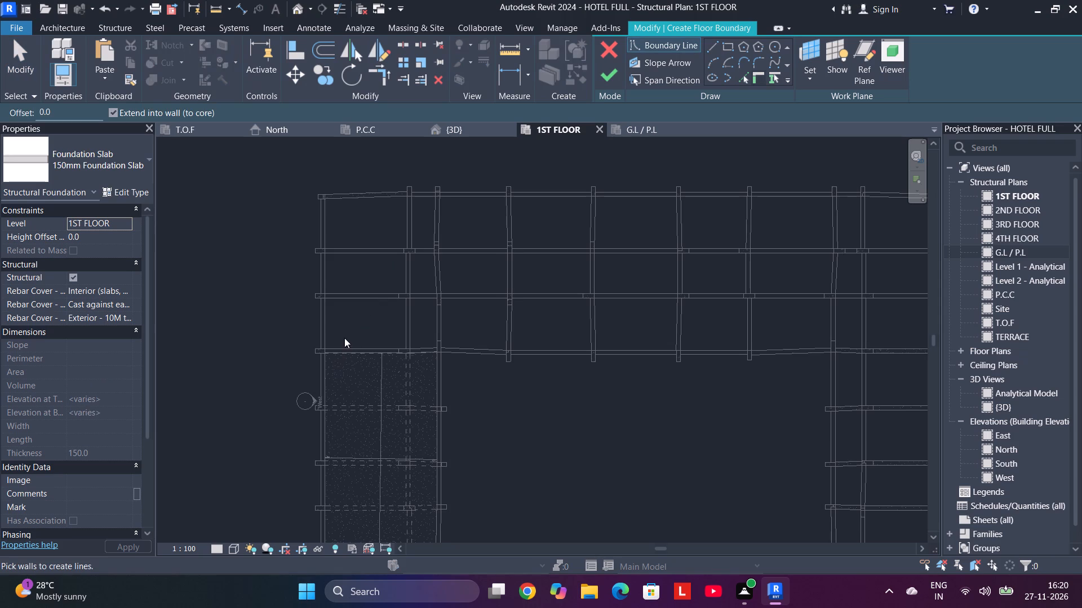
scroll(326, 364, "up", 9)
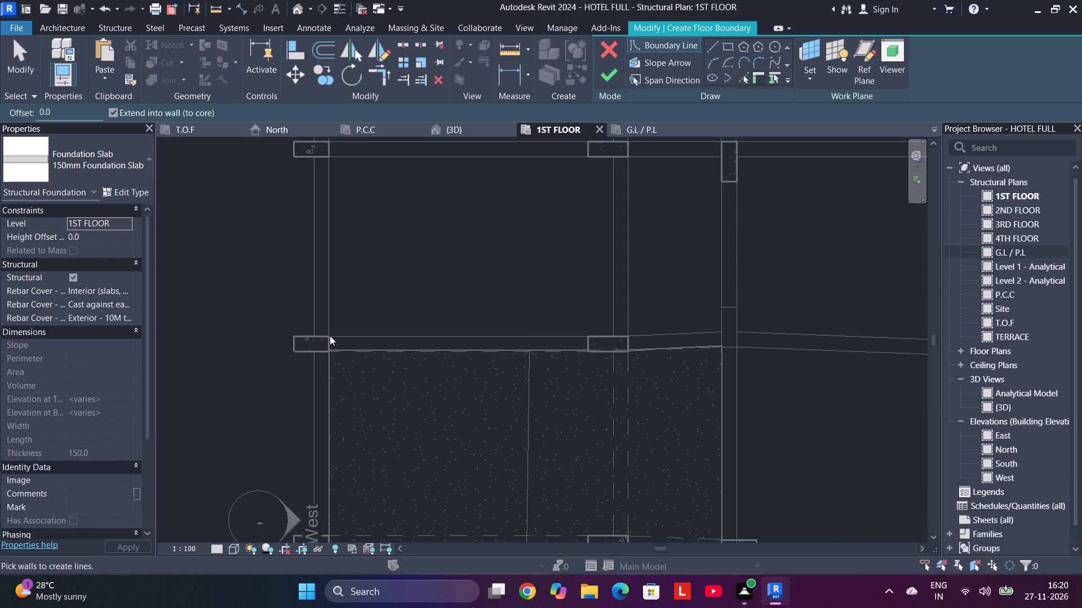
left_click(709, 46)
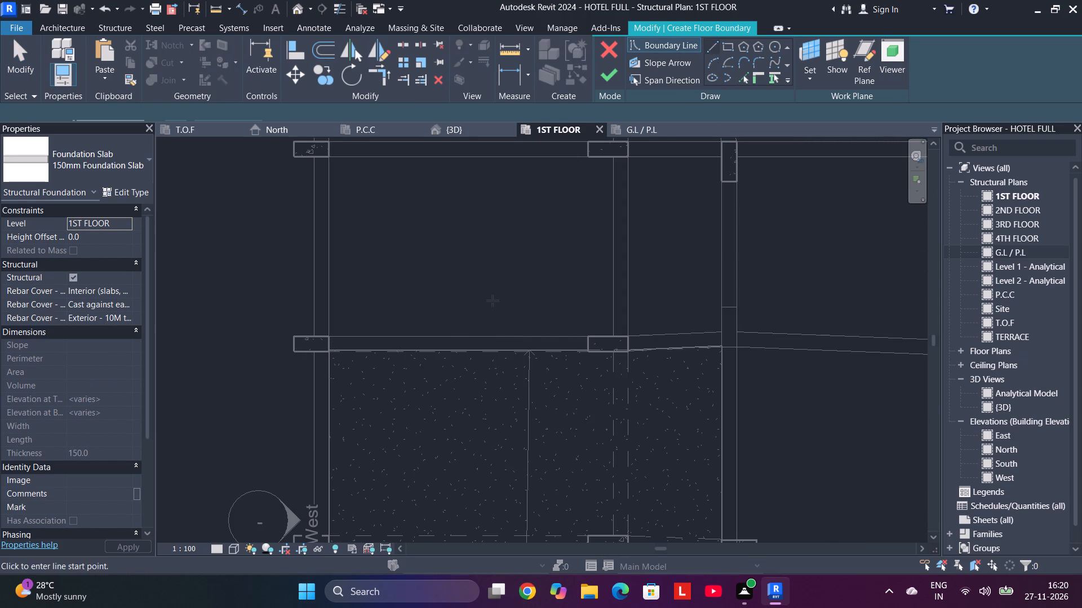
left_click(331, 352)
middle_click_drag(330, 184, 320, 413)
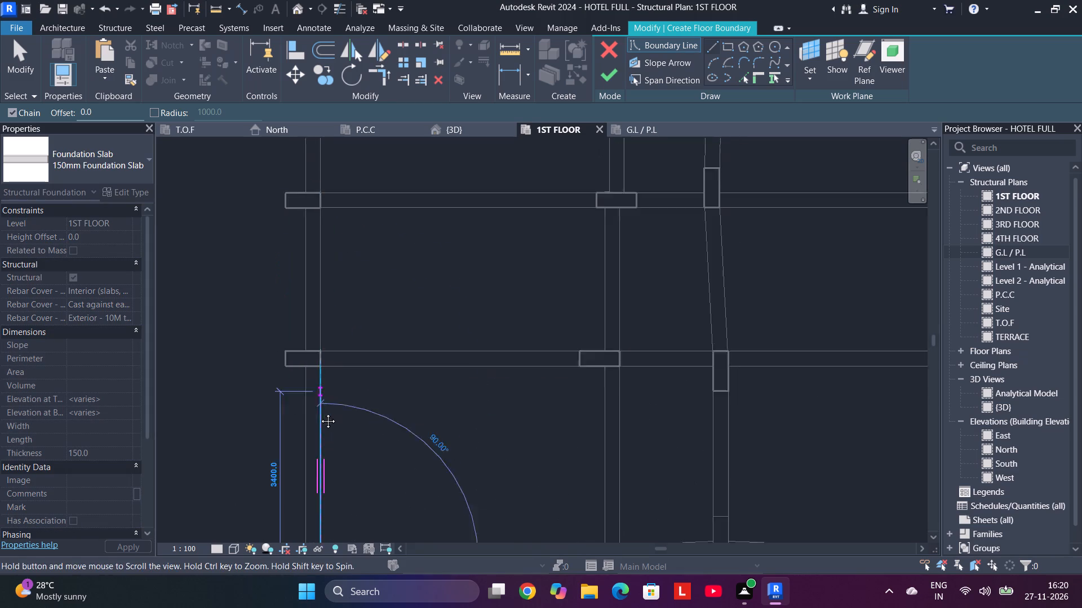
middle_click_drag(320, 413, 320, 412)
middle_click_drag(330, 240, 322, 412)
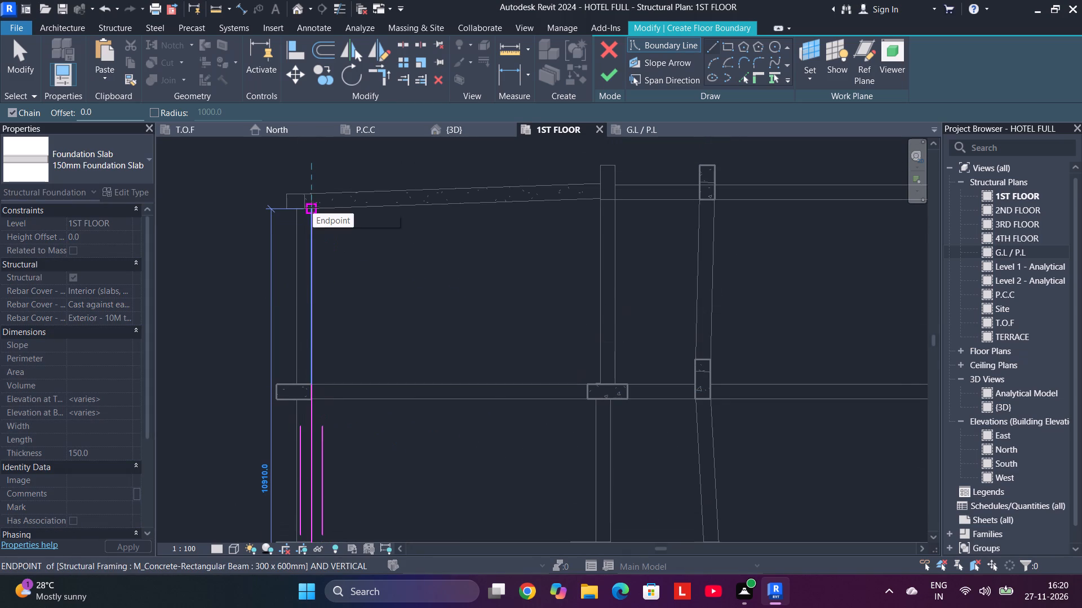
left_click(313, 207)
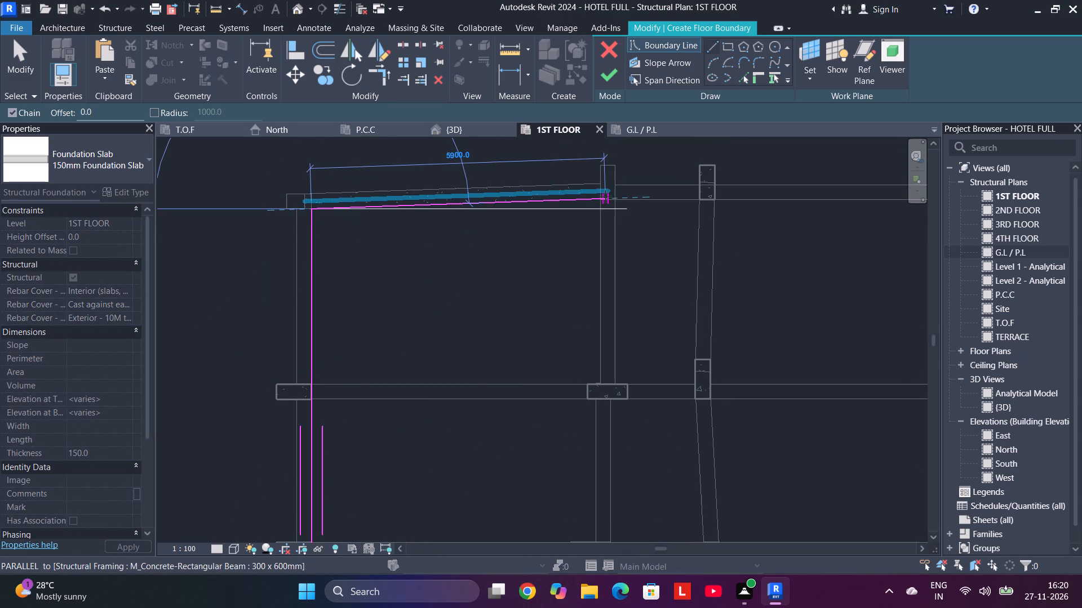
Sketch the slab's north edge east along the north beams, about 5800 mm across the first bay and straight on to the last bay.
scroll(602, 199, "up", 4)
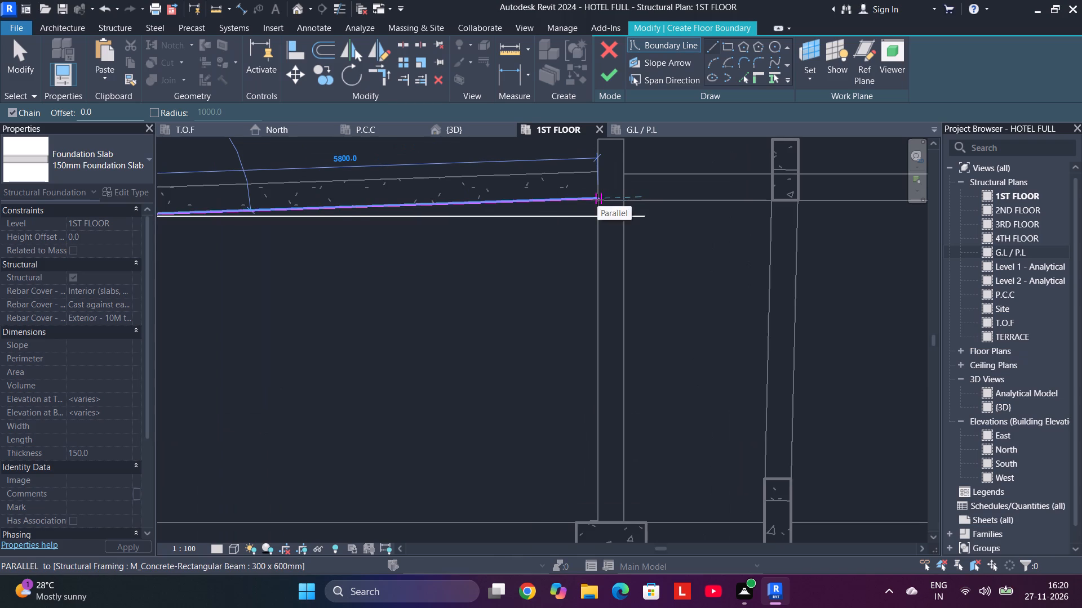
scroll(597, 200, "up", 5)
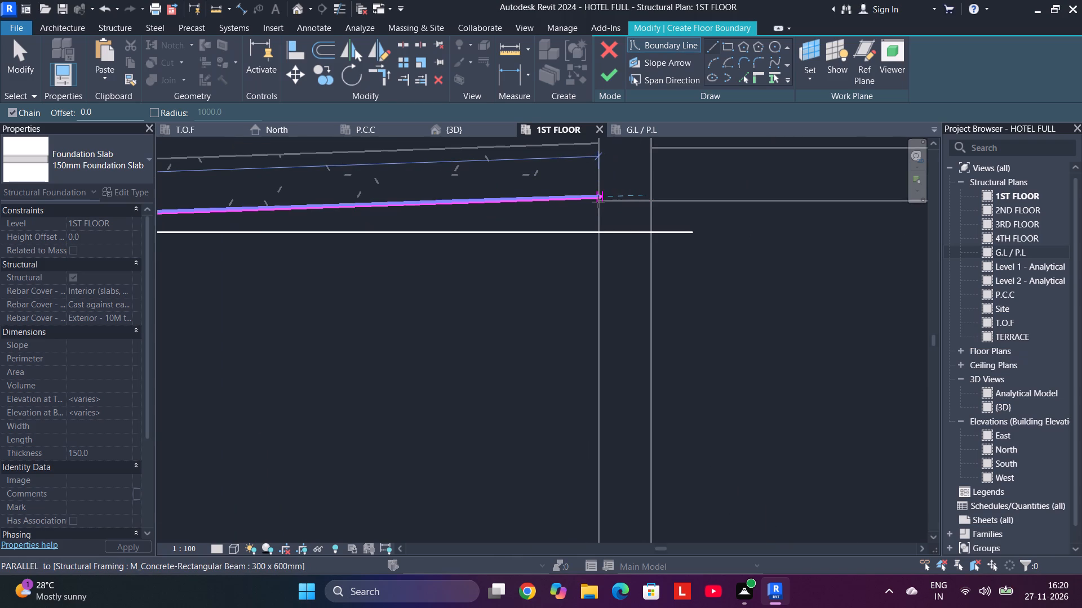
left_click(599, 198)
scroll(706, 197, "down", 1)
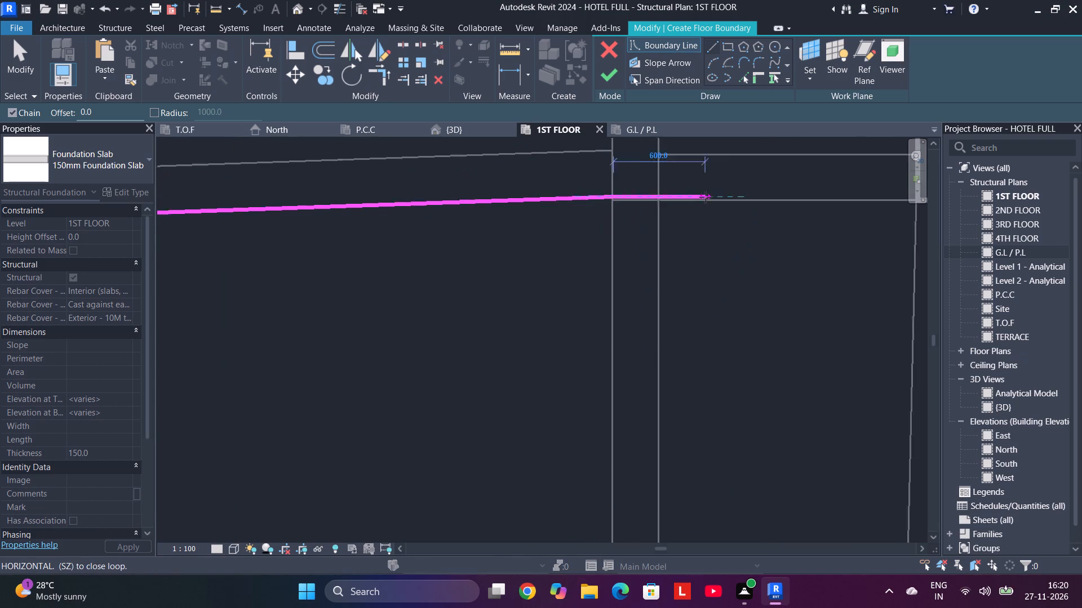
scroll(706, 197, "down", 3)
middle_click_drag(706, 196, 206, 216)
scroll(707, 186, "down", 9)
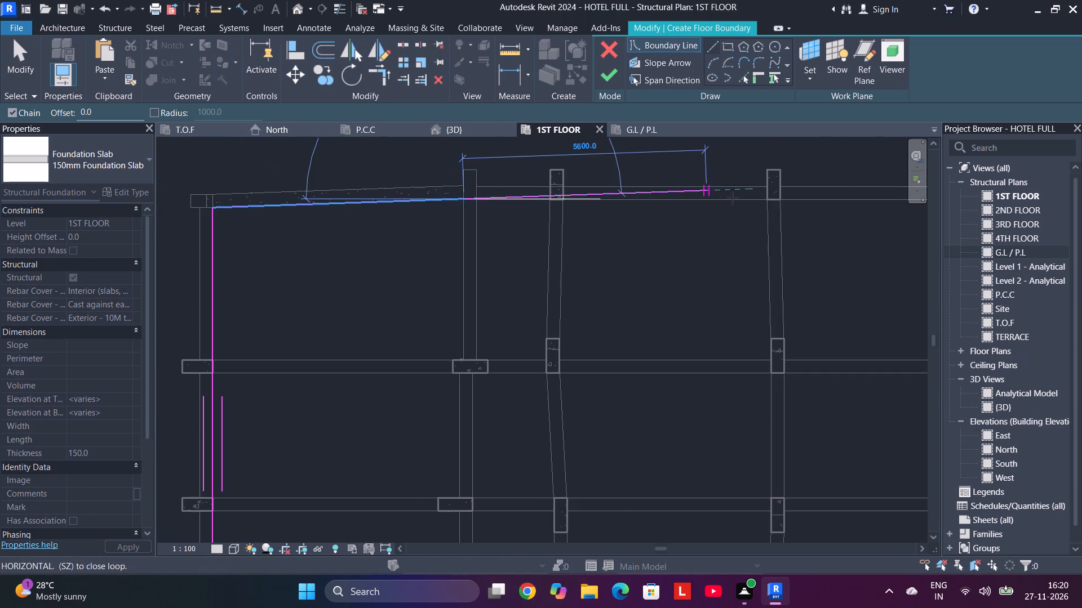
middle_click_drag(797, 204, 200, 238)
middle_click_drag(818, 222, 468, 221)
scroll(526, 223, "up", 13)
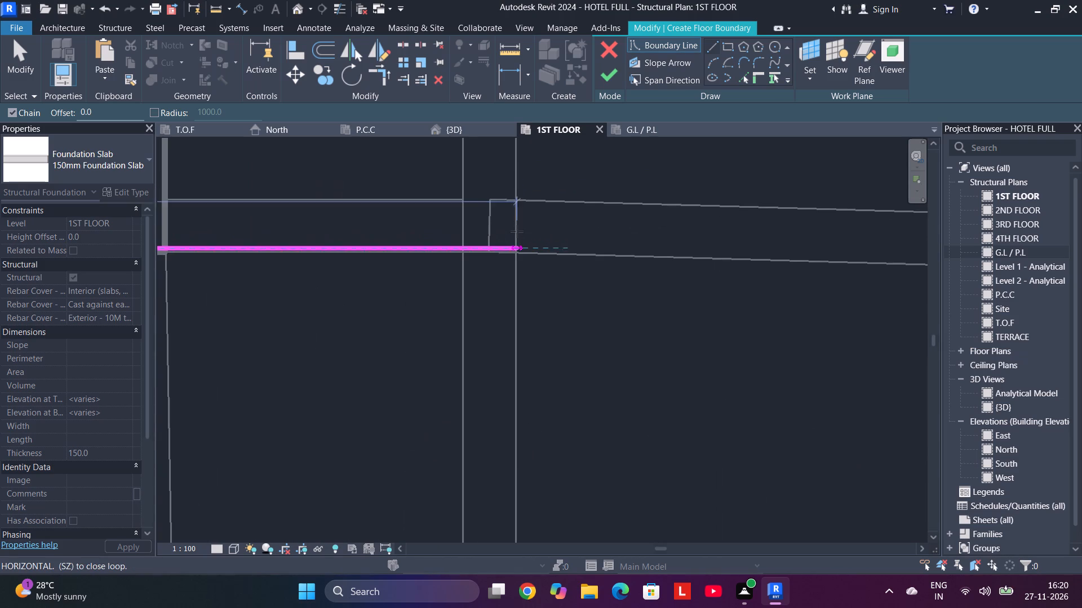
left_click(516, 248)
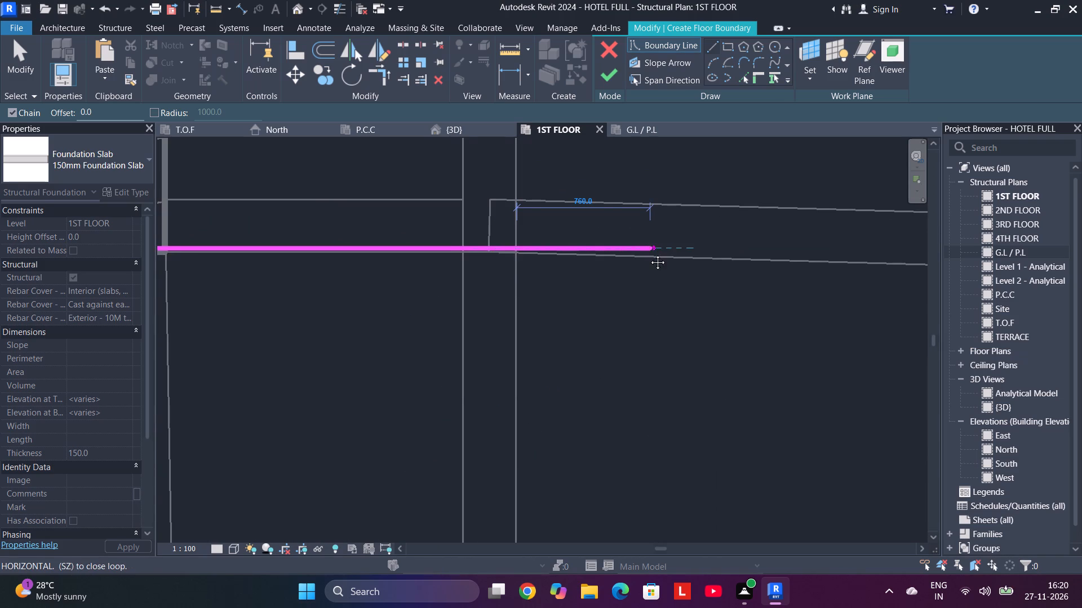
Continue the north edge about 5790 mm along the sloping beam to the inner corner at the block's northeast column.
middle_click_drag(649, 254, 374, 213)
middle_click_drag(755, 244, 238, 208)
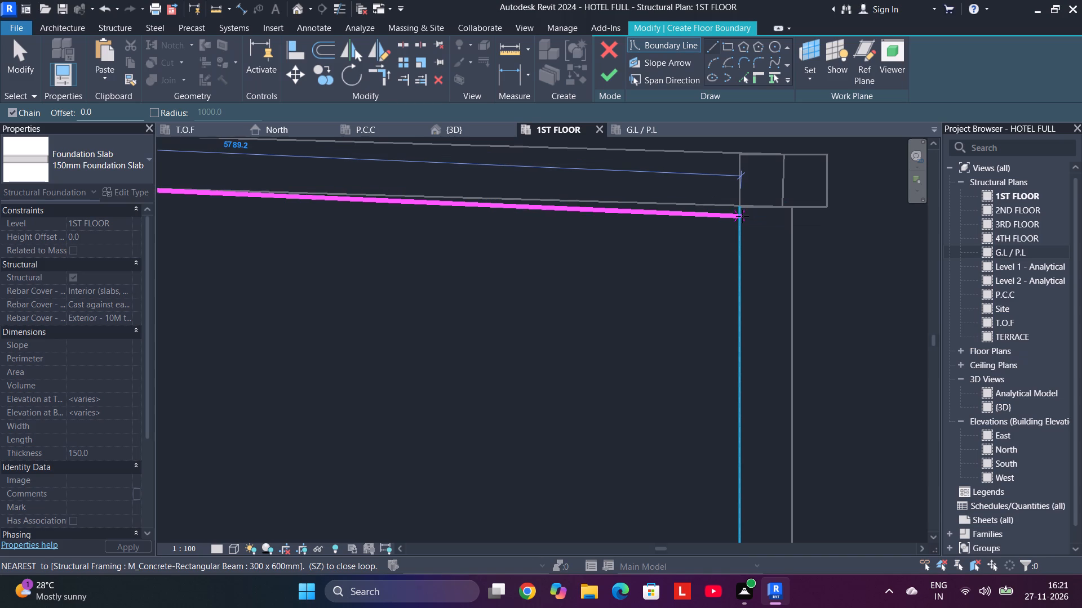
scroll(739, 211, "up", 2)
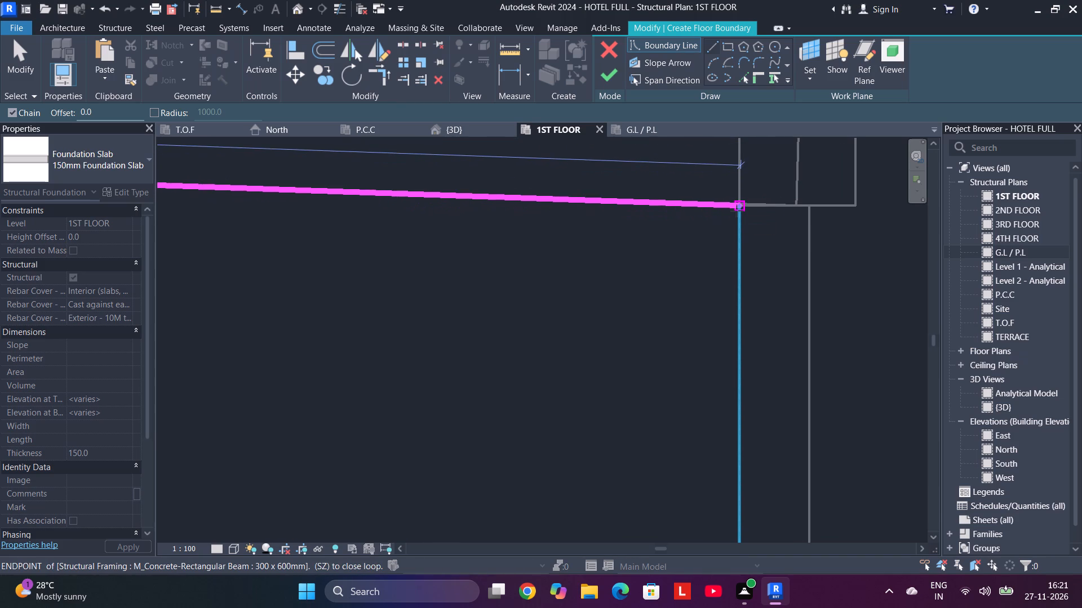
left_click(736, 211)
Sketch the slab's east edge south along the eastern beam's inner face to the beam line where the north block meets the east wing.
scroll(740, 296, "down", 4)
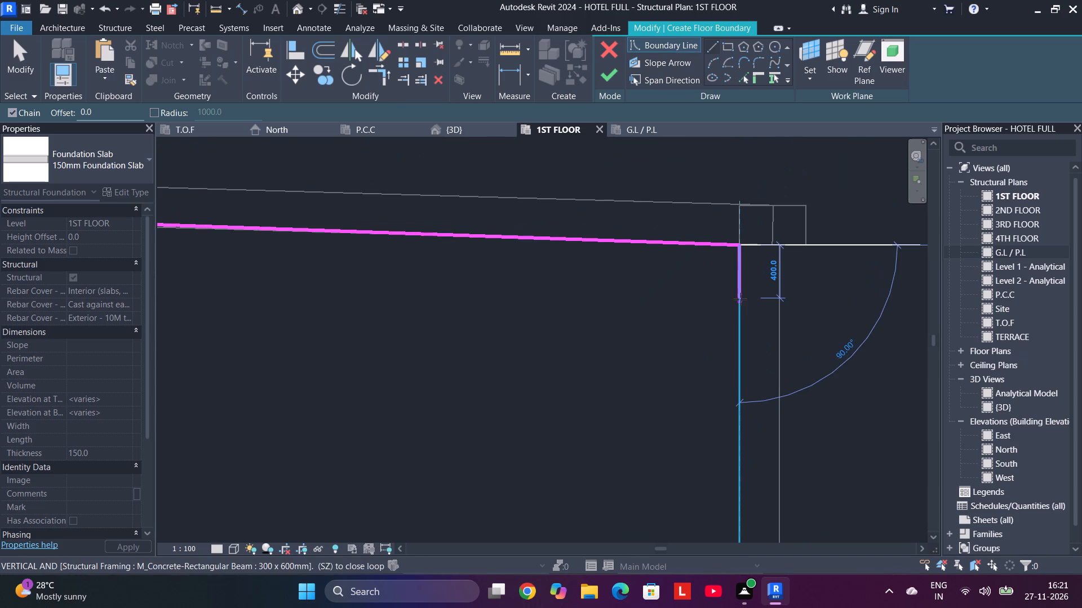
scroll(740, 299, "down", 4)
middle_click_drag(816, 404, 784, 202)
scroll(784, 205, "up", 1)
scroll(756, 350, "down", 5)
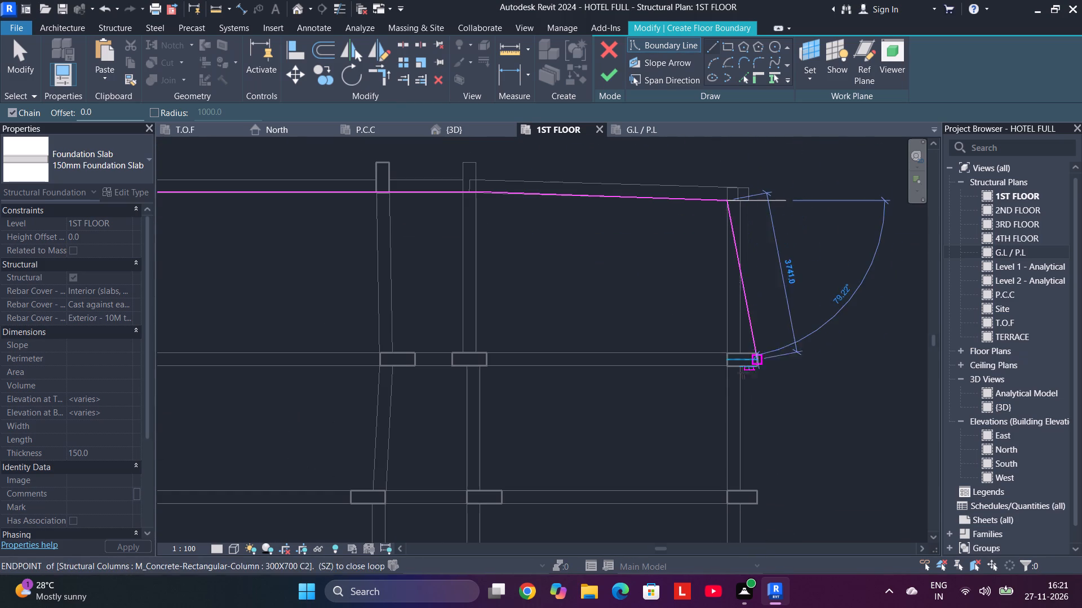
middle_click_drag(731, 420, 730, 99)
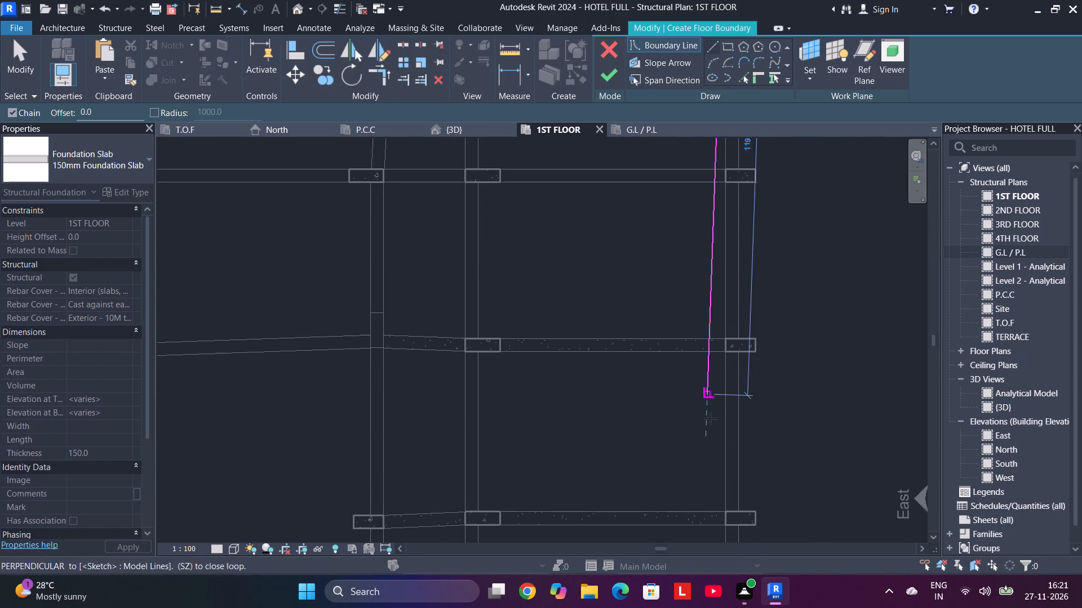
middle_click_drag(736, 444, 773, 223)
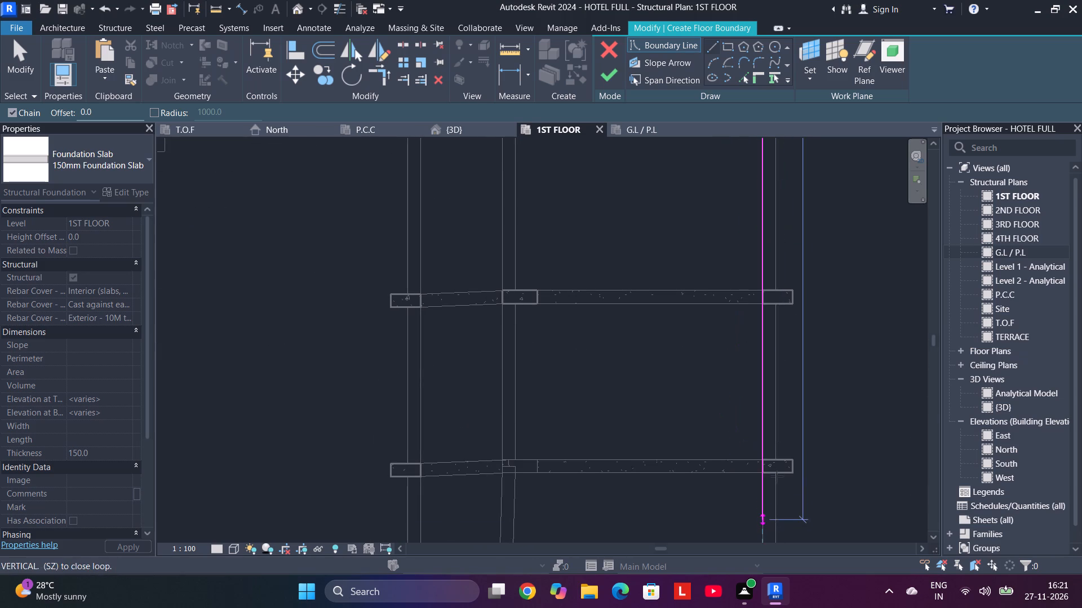
middle_click_drag(778, 459, 782, 162)
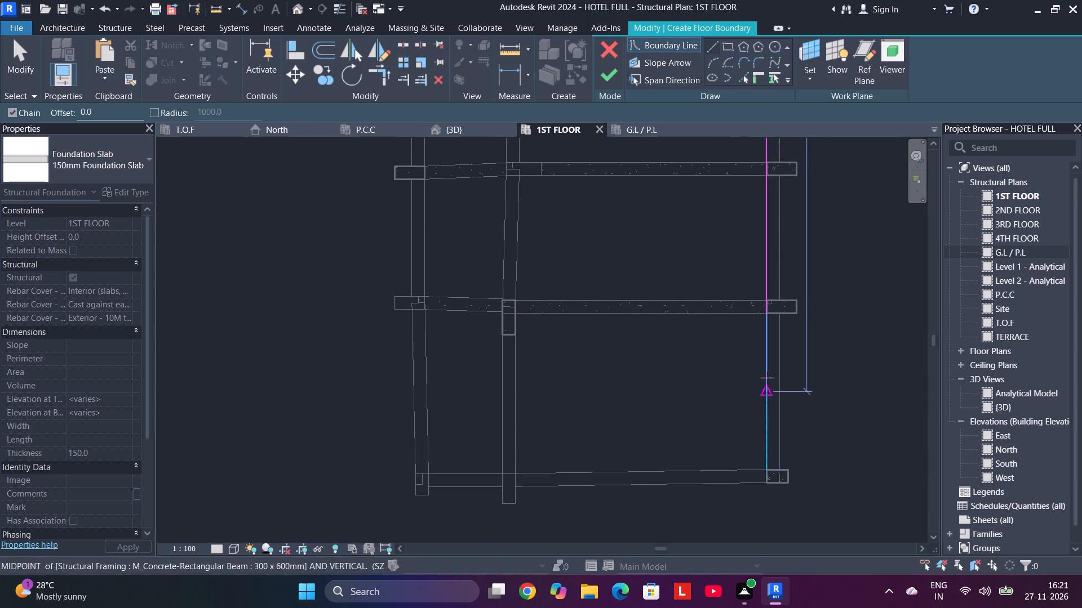
scroll(767, 377, "down", 15)
middle_click_drag(767, 319, 753, 405)
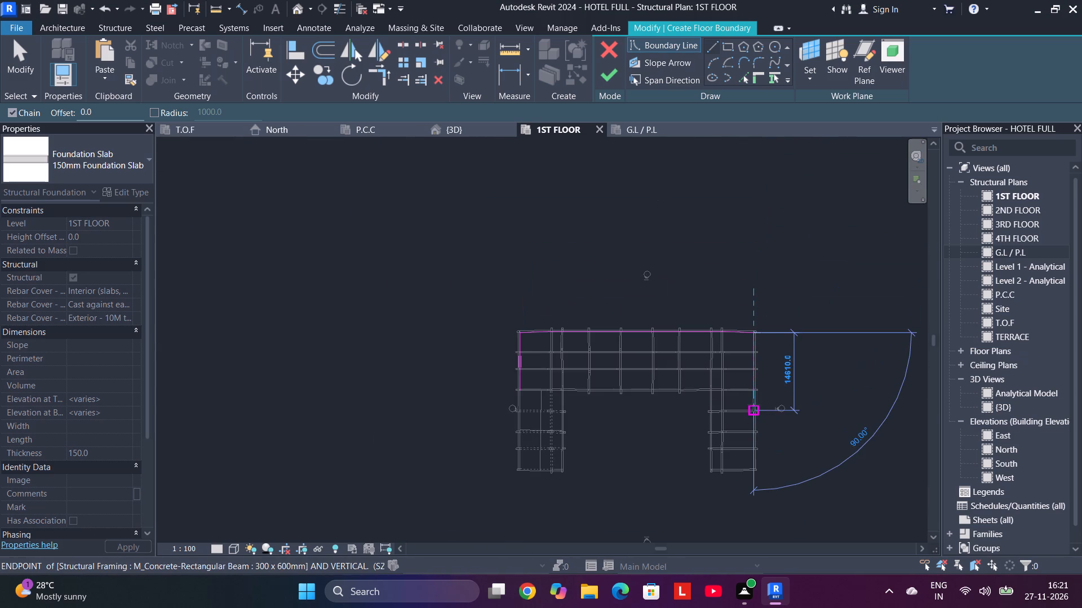
scroll(750, 381, "up", 8)
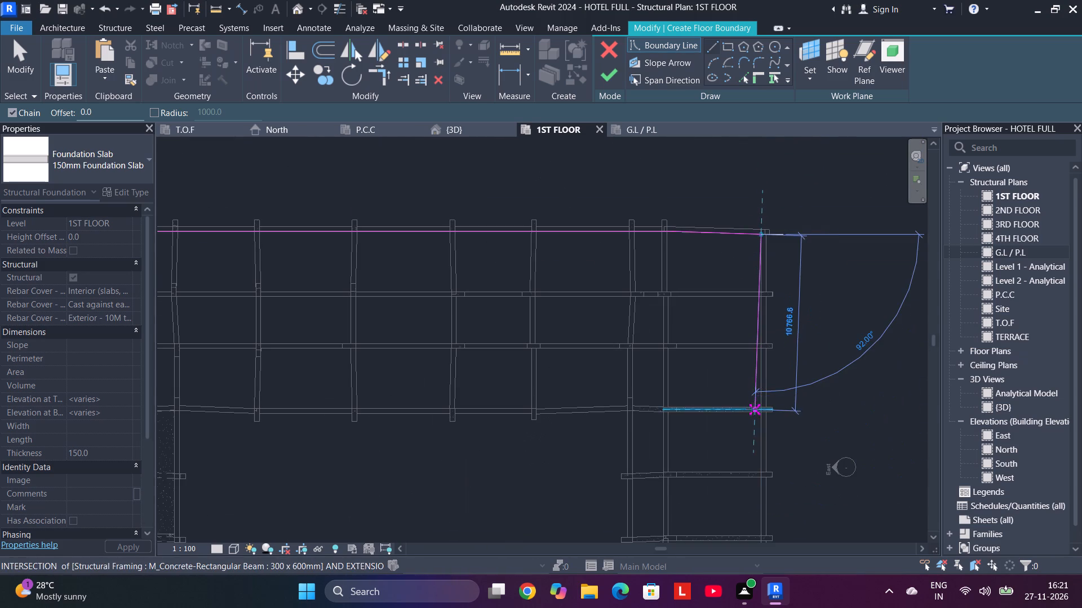
scroll(752, 409, "up", 12)
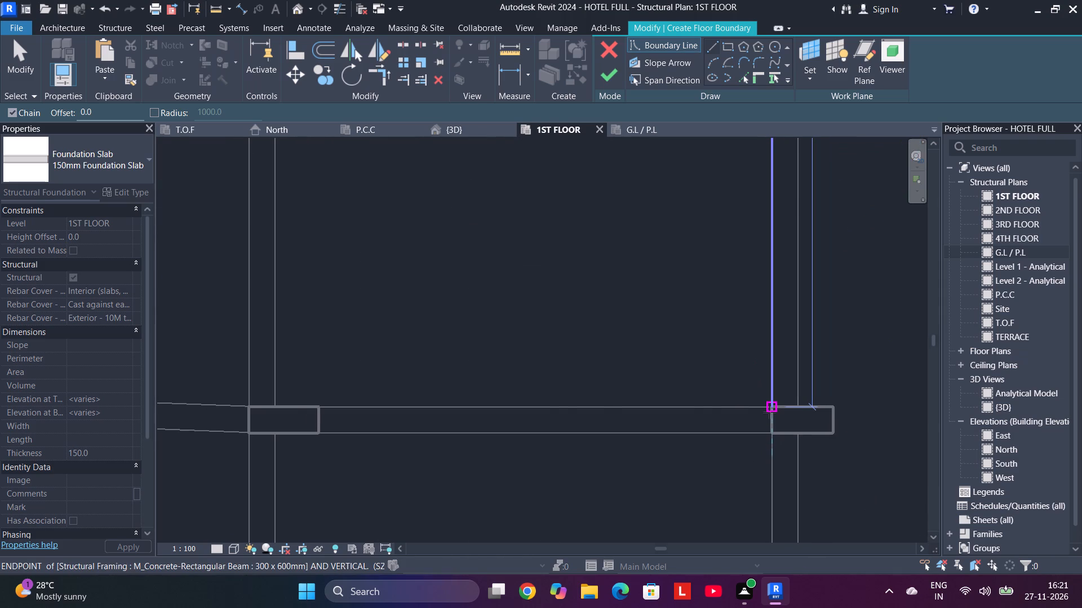
scroll(769, 412, "up", 1)
left_click(771, 406)
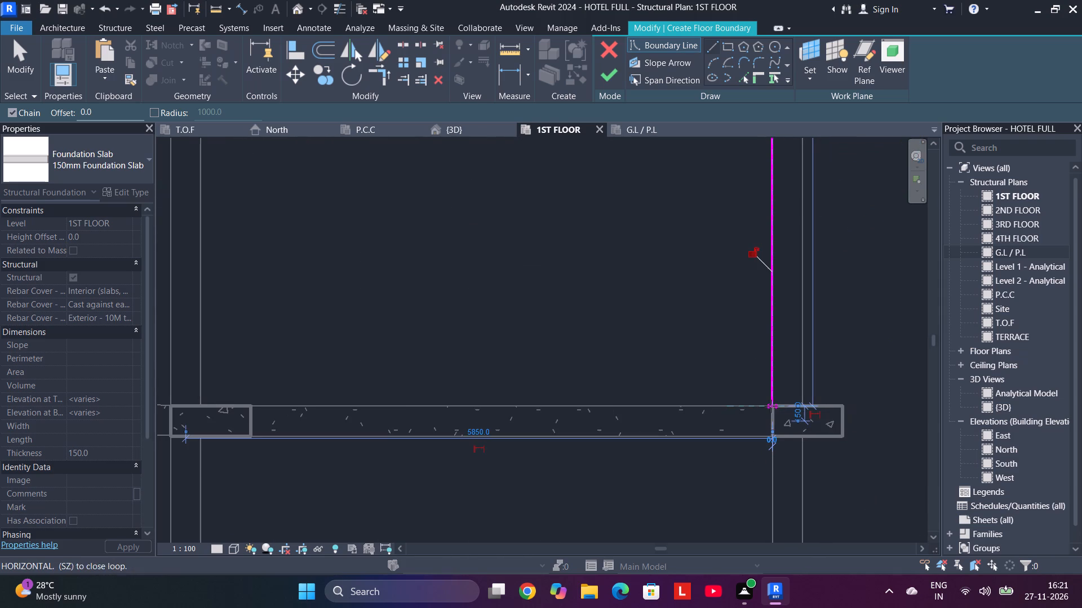
Sketch the south edge west along the beams' north face, across the east wing and the first courtyard bay, to the next column.
middle_click_drag(293, 403, 675, 368)
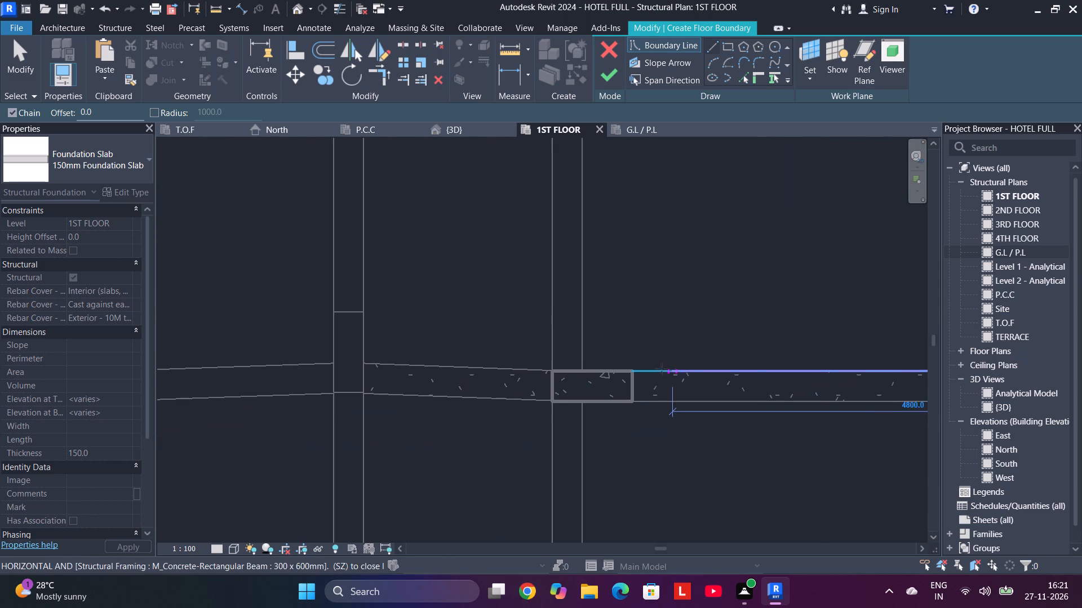
left_click(552, 371)
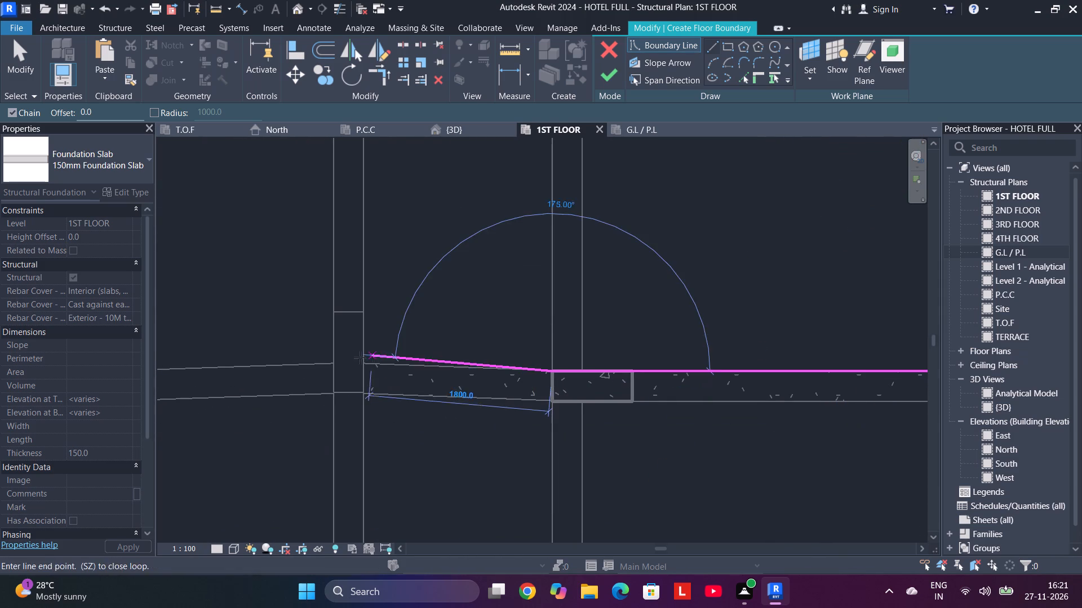
left_click(366, 361)
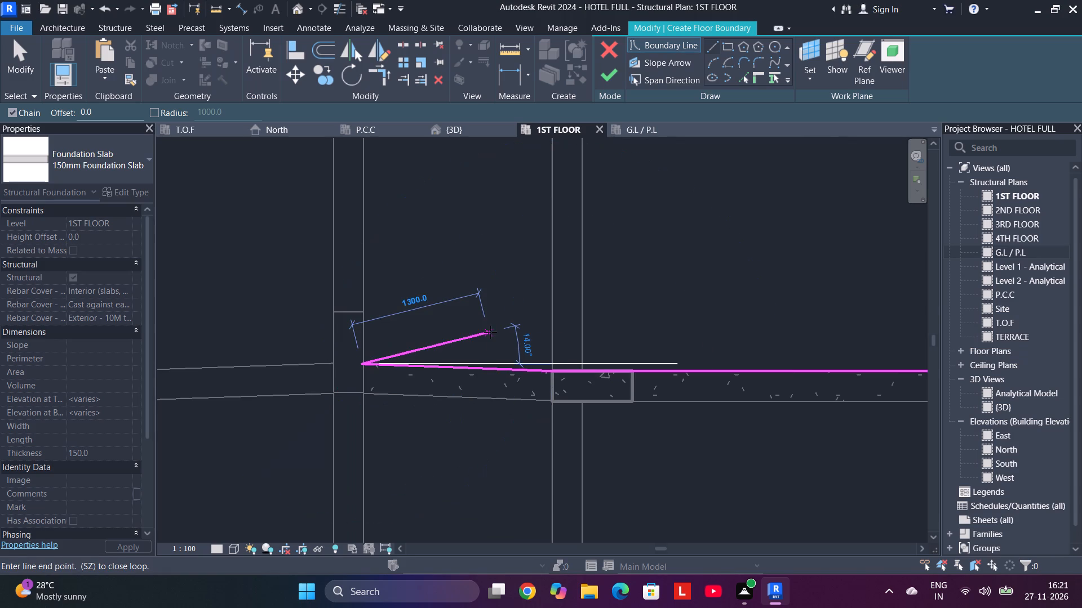
middle_click_drag(492, 332, 1037, 325)
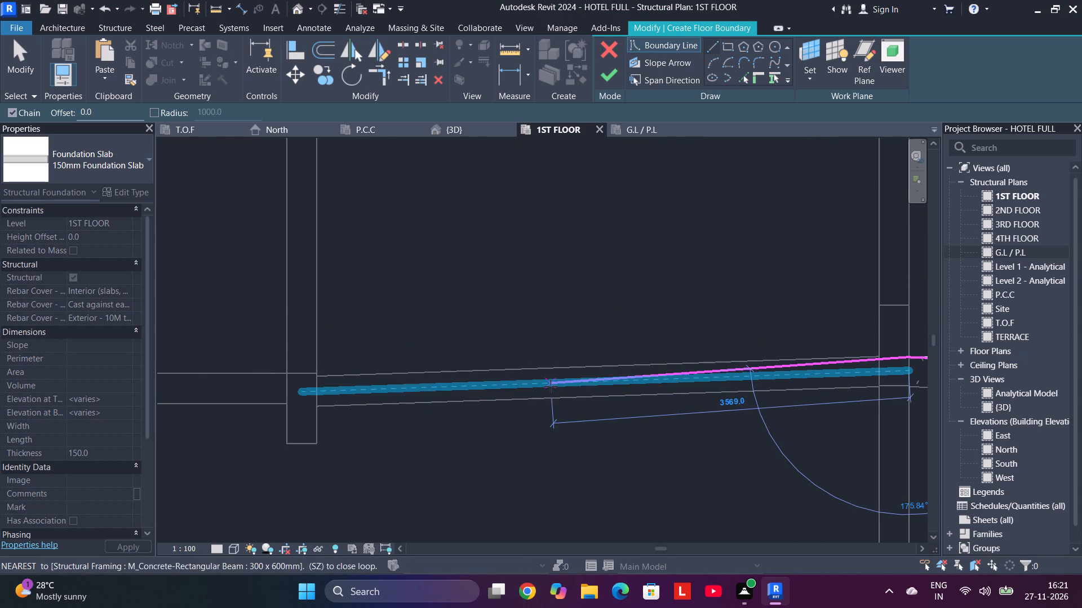
scroll(880, 358, "up", 3)
left_click(878, 357)
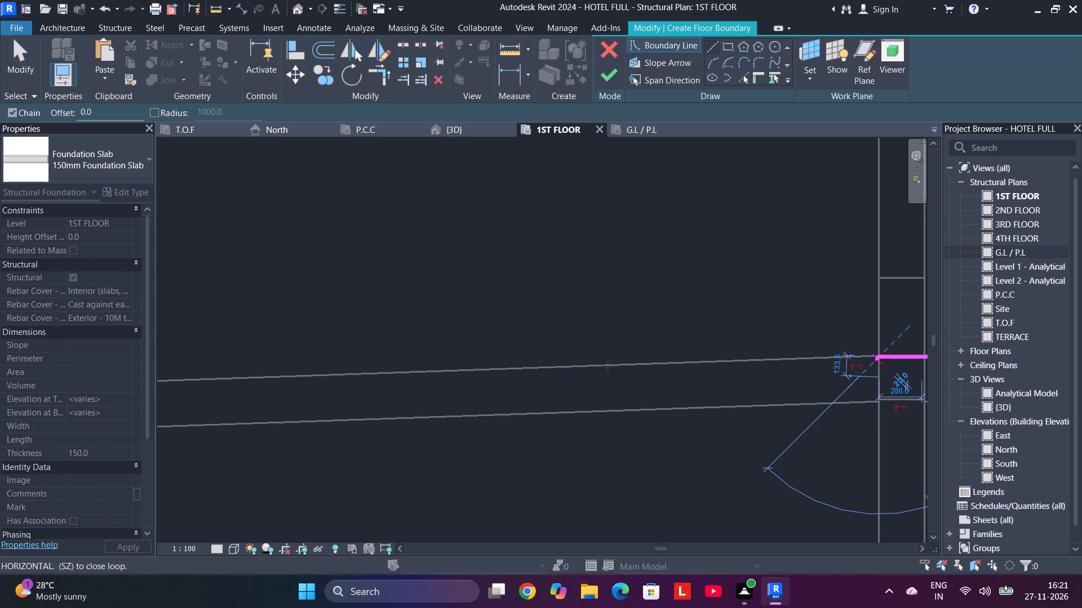
middle_click_drag(586, 364, 1081, 297)
scroll(629, 333, "down", 2)
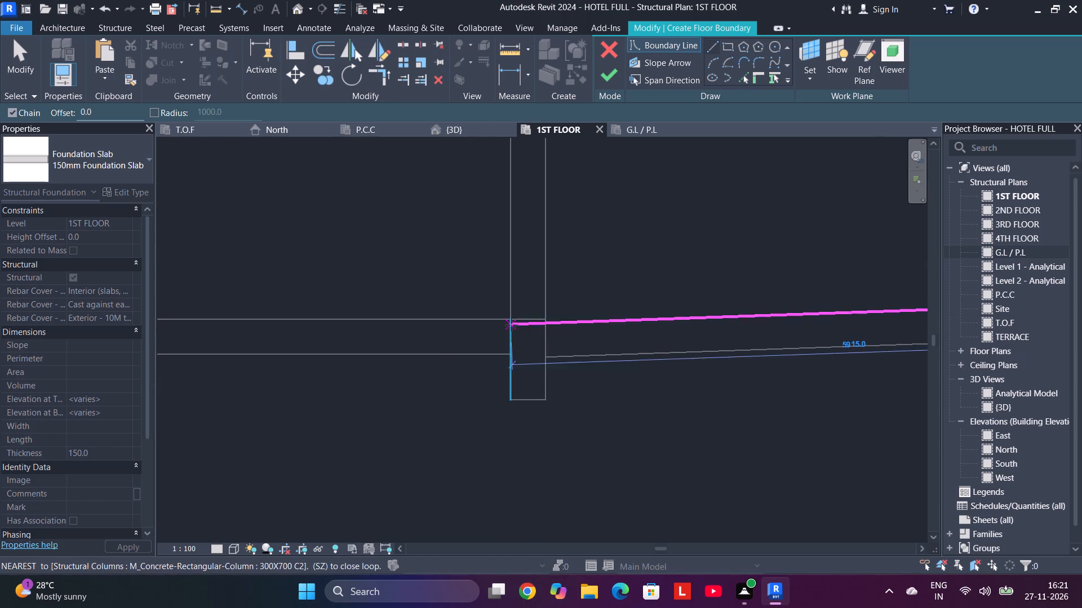
scroll(548, 322, "up", 2)
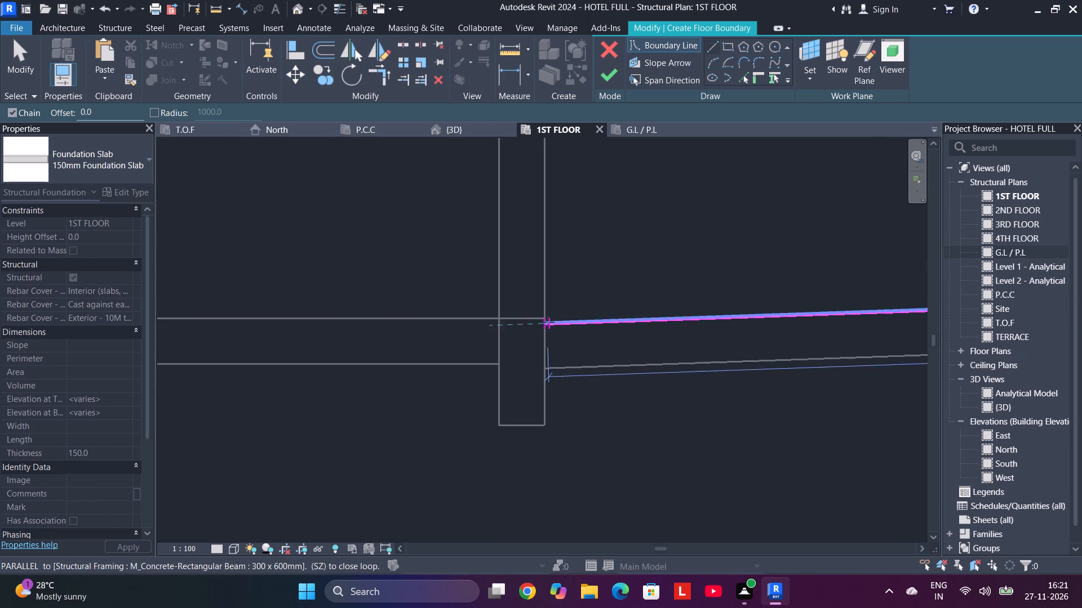
scroll(548, 322, "up", 1)
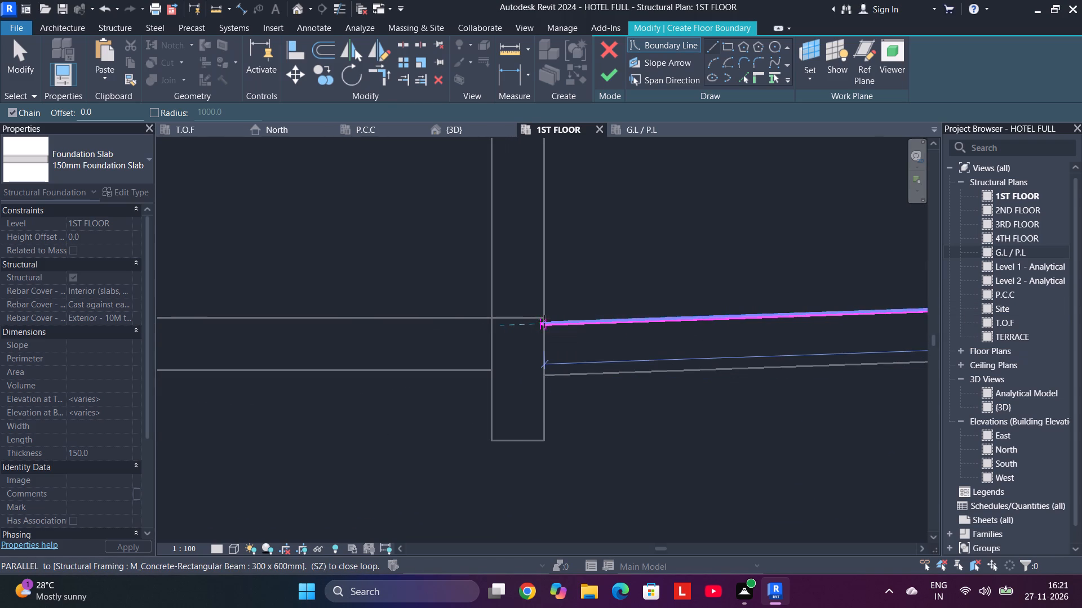
left_click(544, 321)
Continue the slab's south edge about 5000 mm west along the courtyard beam to the next column's east face.
middle_click_drag(451, 334, 1081, 309)
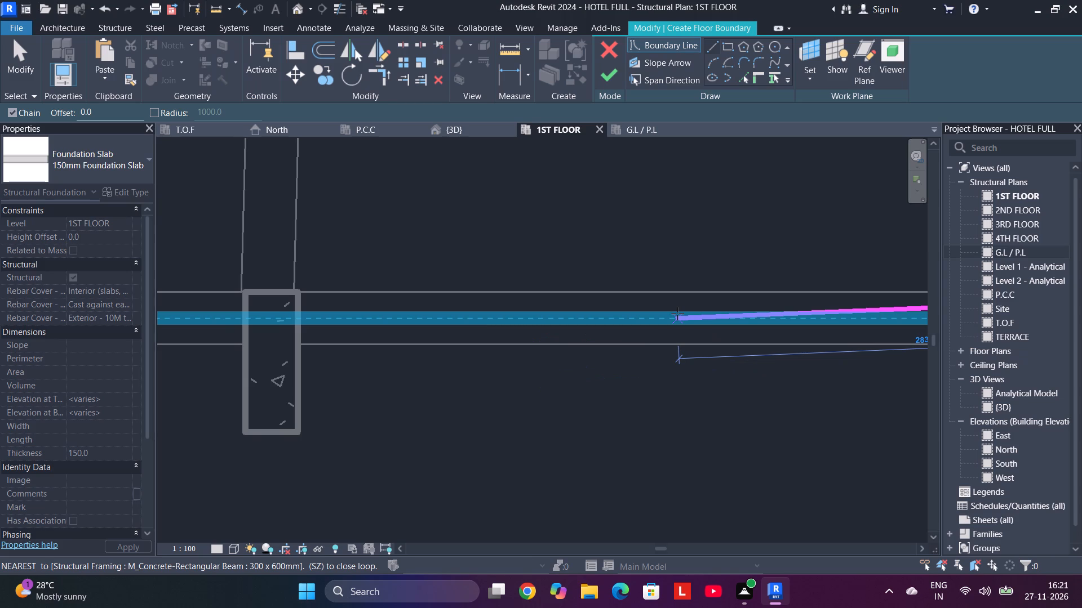
scroll(579, 278, "down", 1)
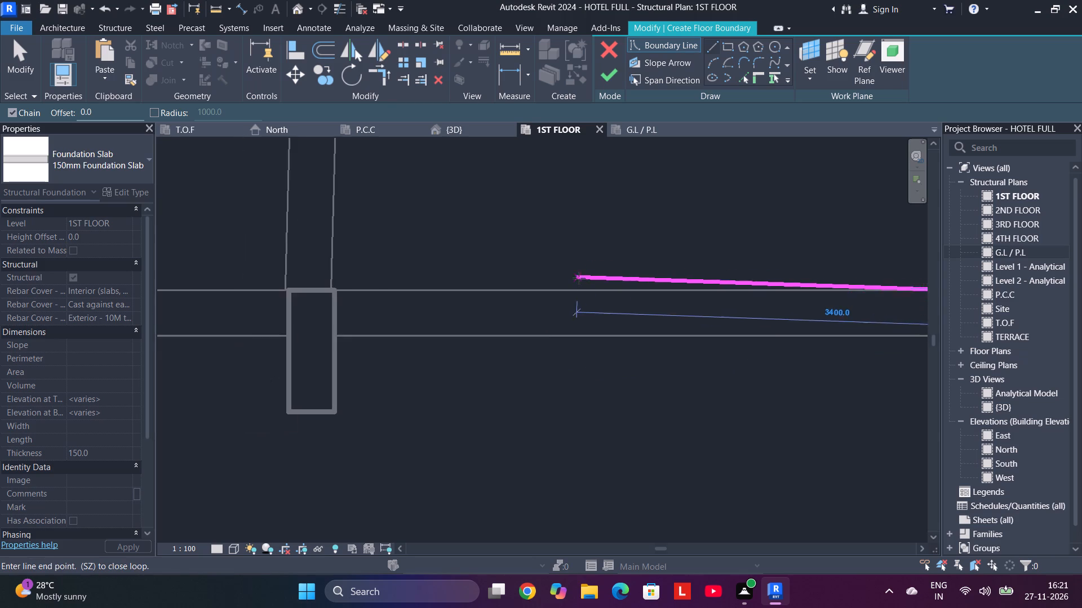
scroll(558, 297, "down", 2)
middle_click_drag(558, 297, 777, 302)
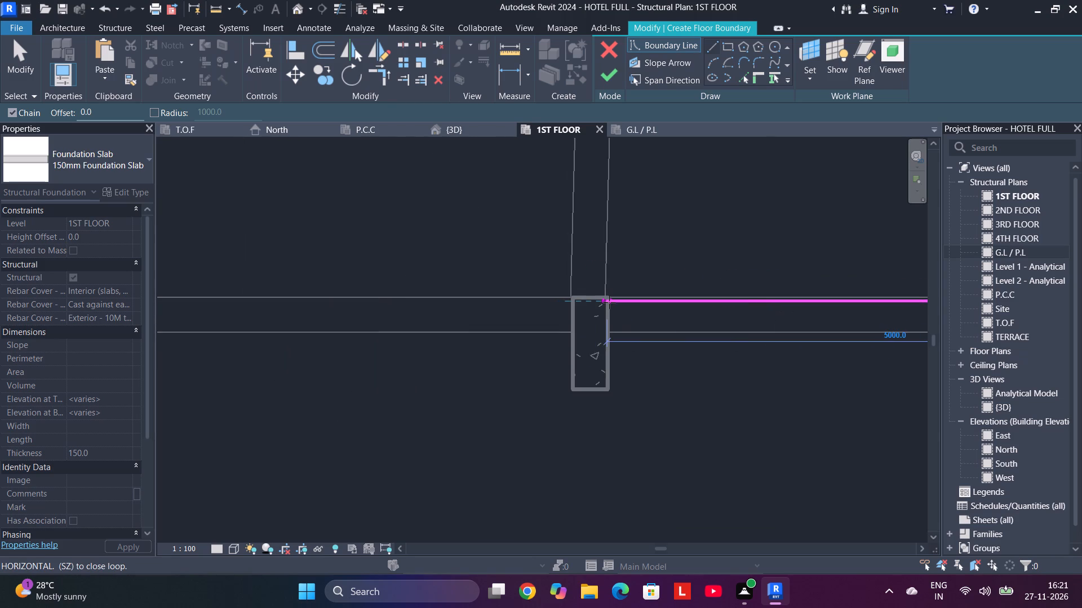
scroll(609, 302, "down", 8)
scroll(610, 302, "up", 4)
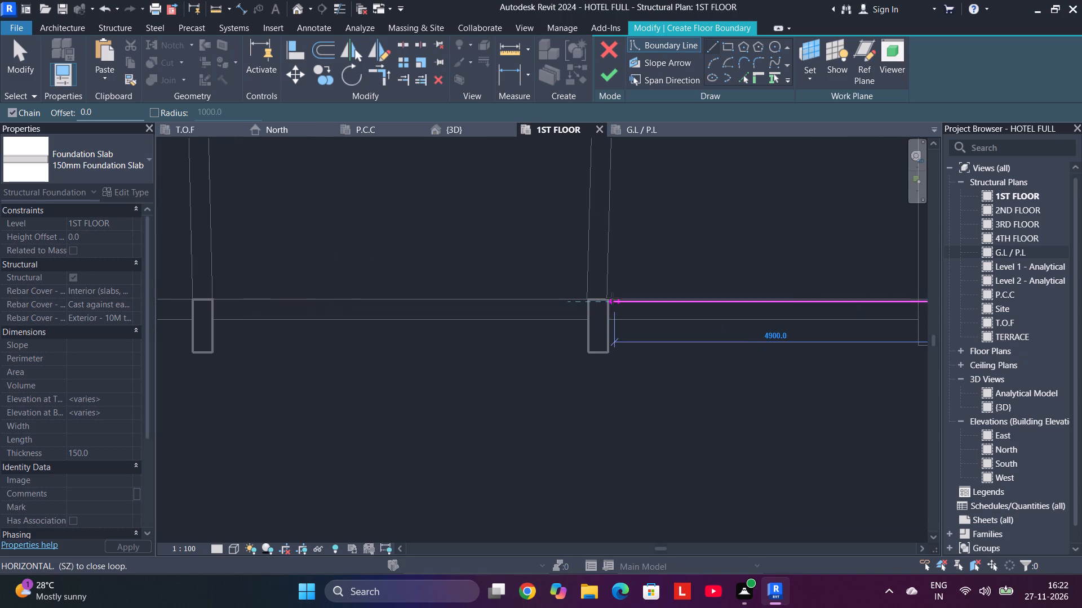
scroll(612, 298, "up", 4)
left_click(605, 302)
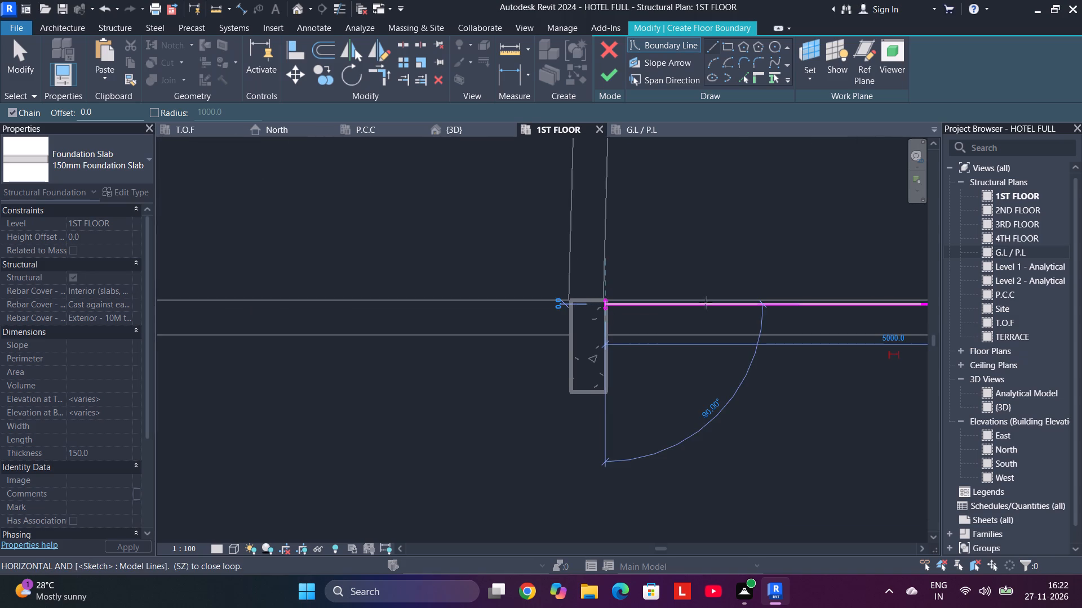
Continue the south edge about 12200 mm straight west to the courtyard column where the beam starts to slope.
middle_click_drag(300, 280, 711, 318)
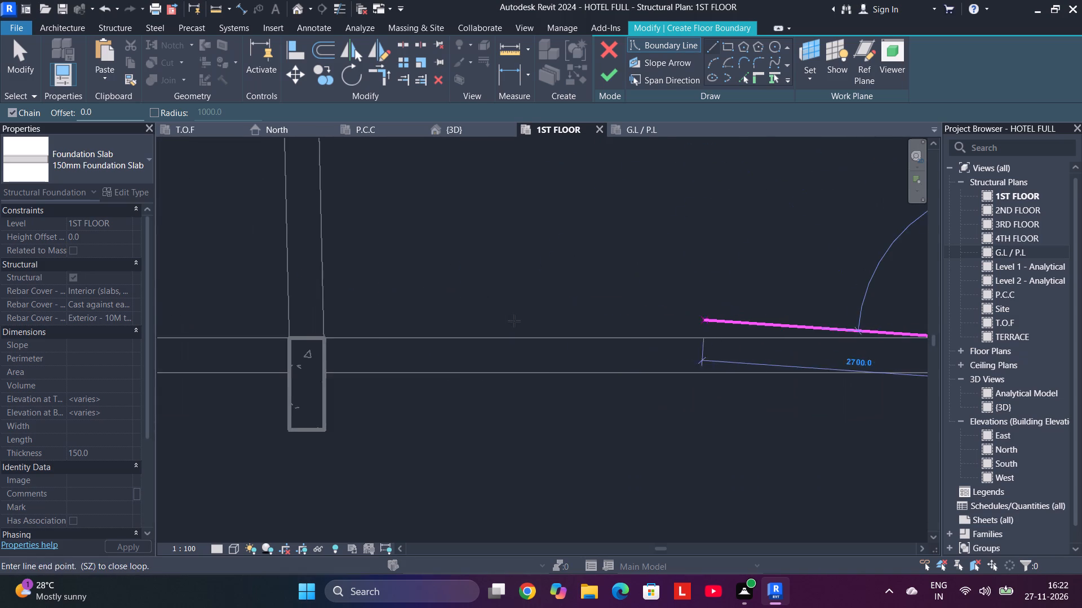
scroll(452, 325, "down", 1)
middle_click_drag(243, 337, 661, 369)
scroll(658, 369, "down", 3)
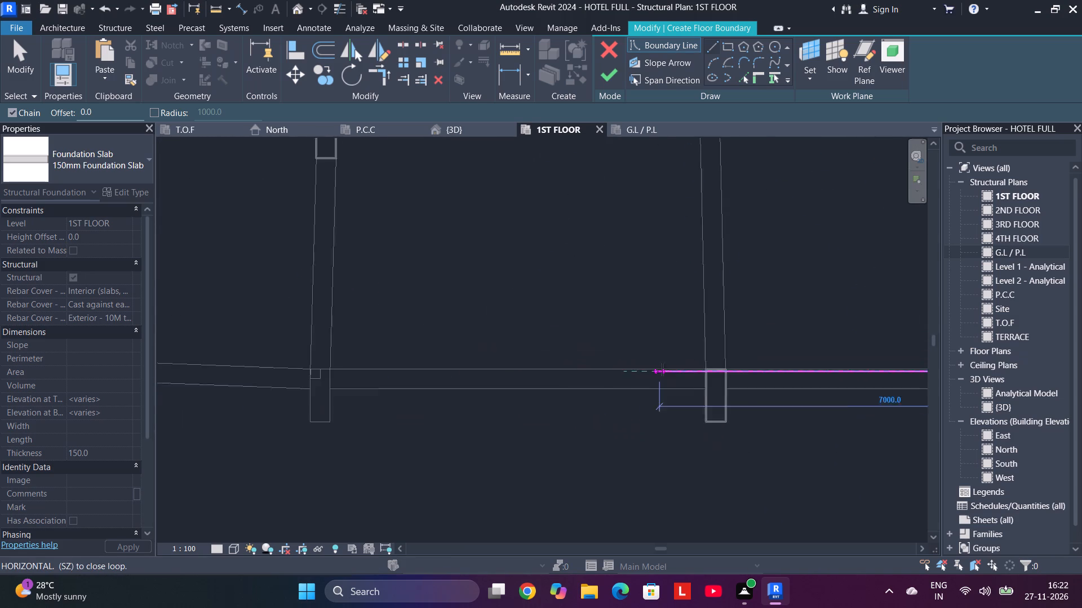
scroll(662, 369, "down", 5)
scroll(489, 366, "up", 4)
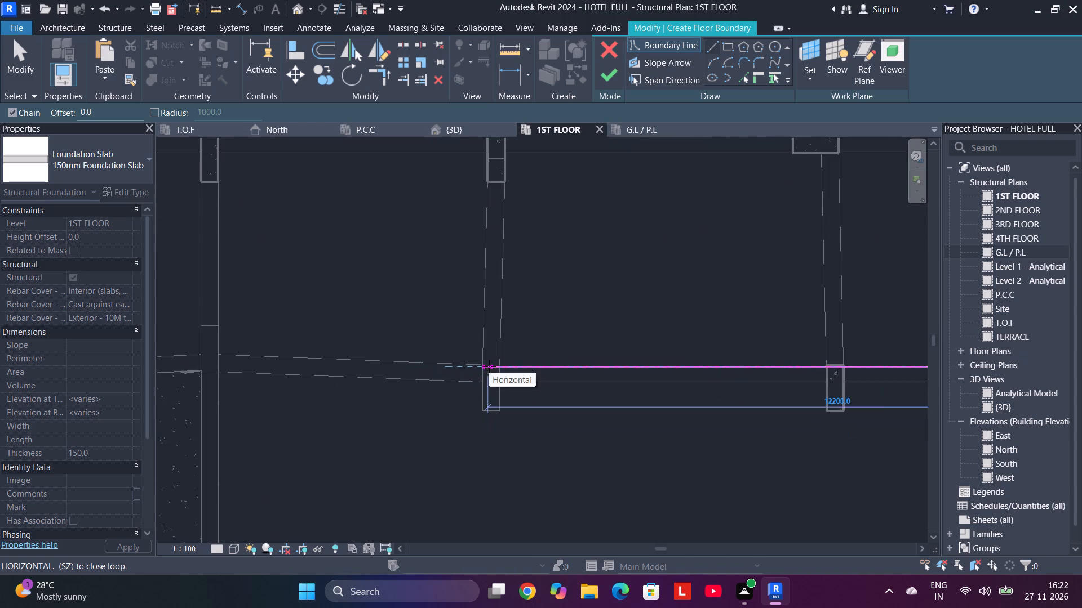
scroll(489, 366, "up", 8)
left_click(479, 366)
Continue the south edge along the sloping beam to the west wing's inner beam and about 320 mm across that beam.
middle_click_drag(402, 356, 438, 352)
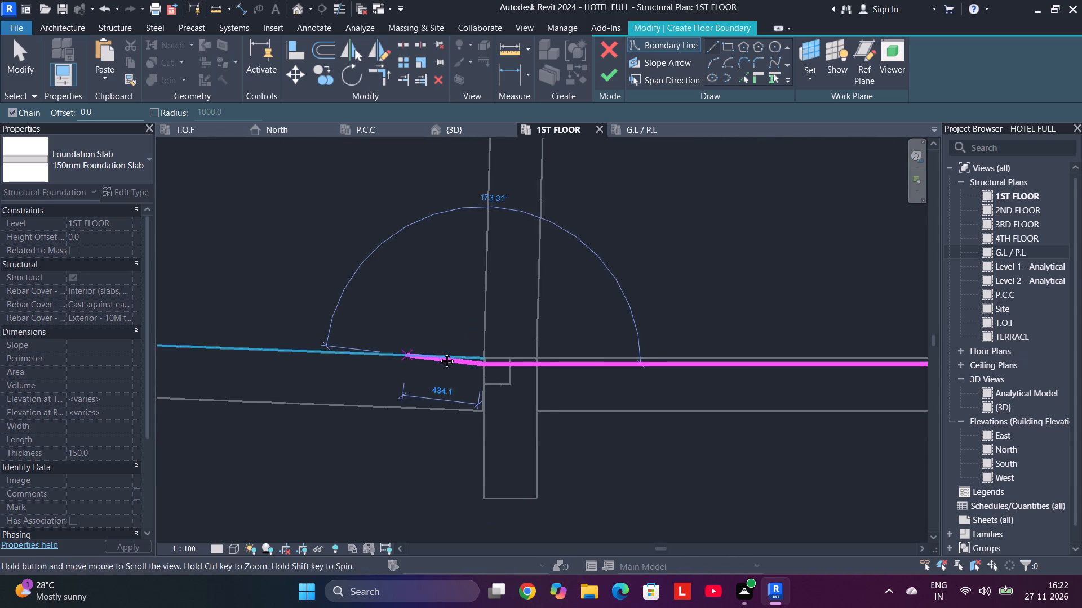
middle_click_drag(438, 352, 855, 380)
scroll(695, 373, "up", 1)
middle_click_drag(274, 380, 754, 387)
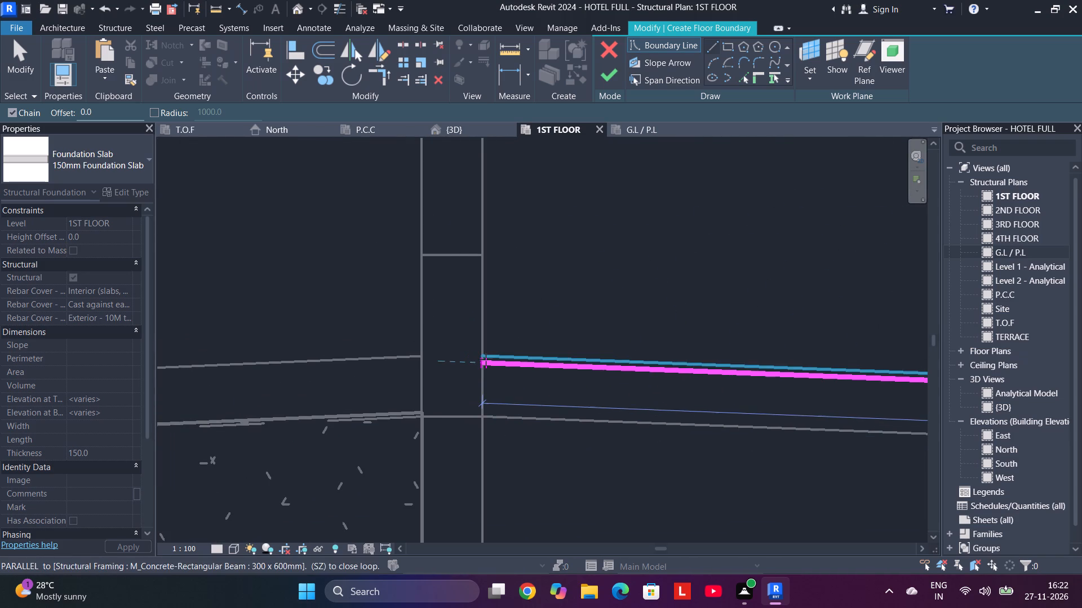
left_click(484, 359)
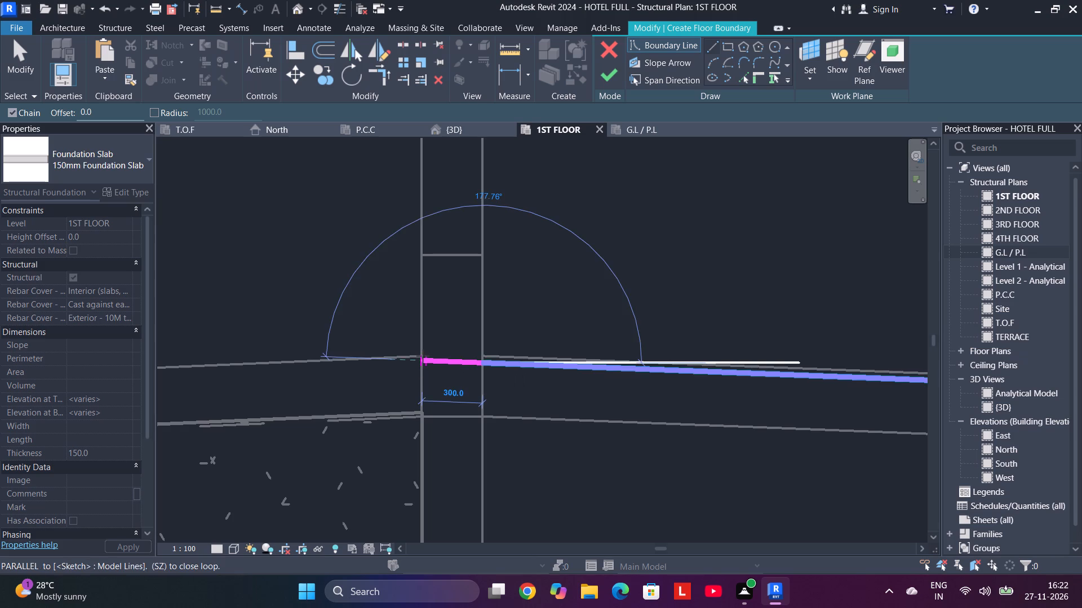
left_click(420, 358)
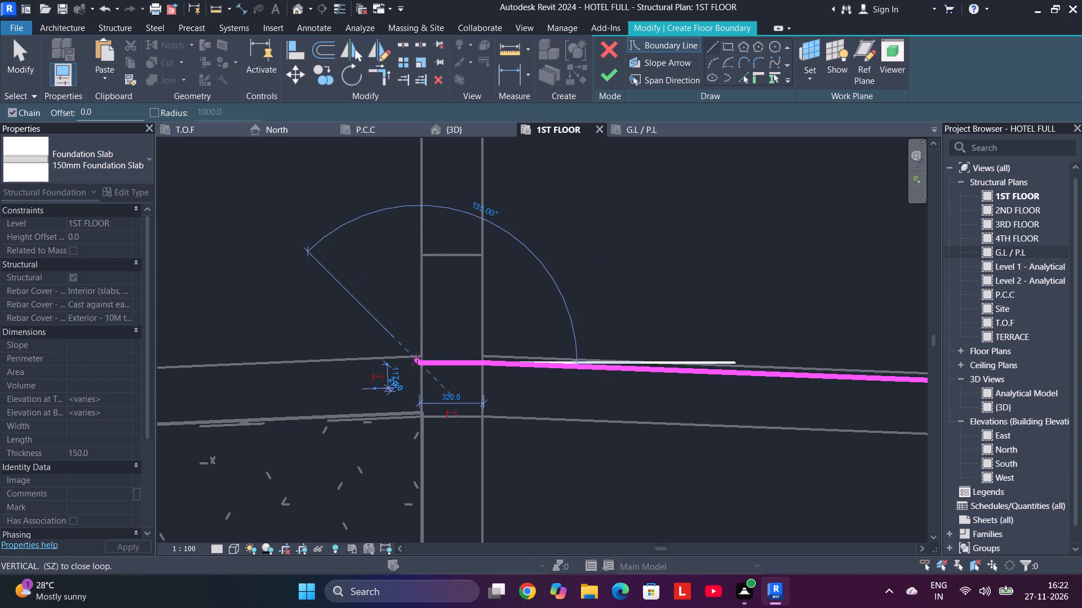
Continue the south edge about 1880 mm to the west wing's inner column, and about 5990 mm on to the slab's west edge.
middle_click_drag(417, 358, 814, 354)
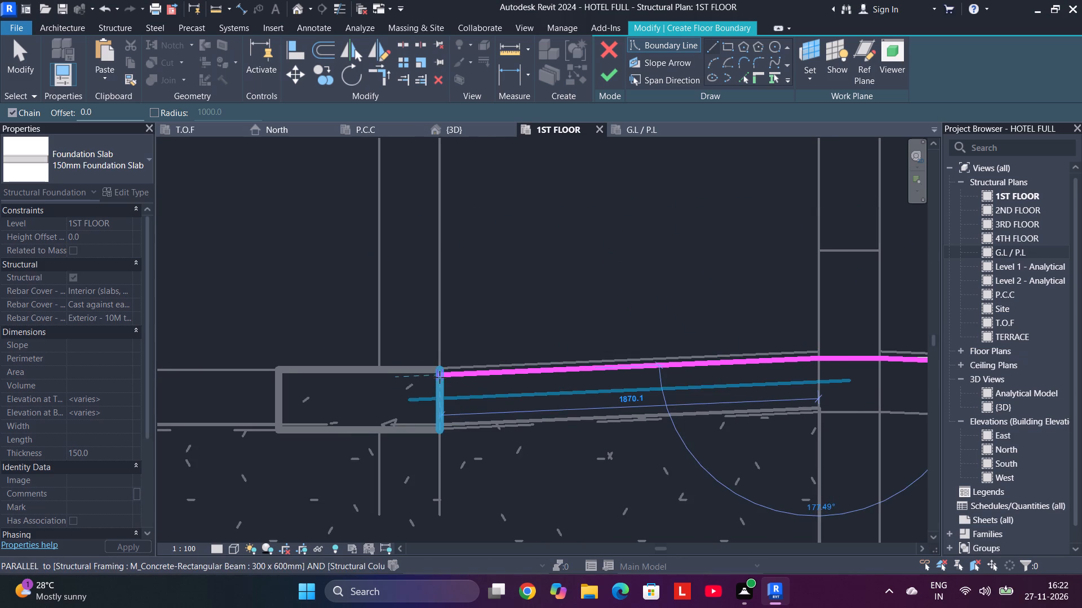
left_click(440, 373)
middle_click_drag(441, 372, 498, 371)
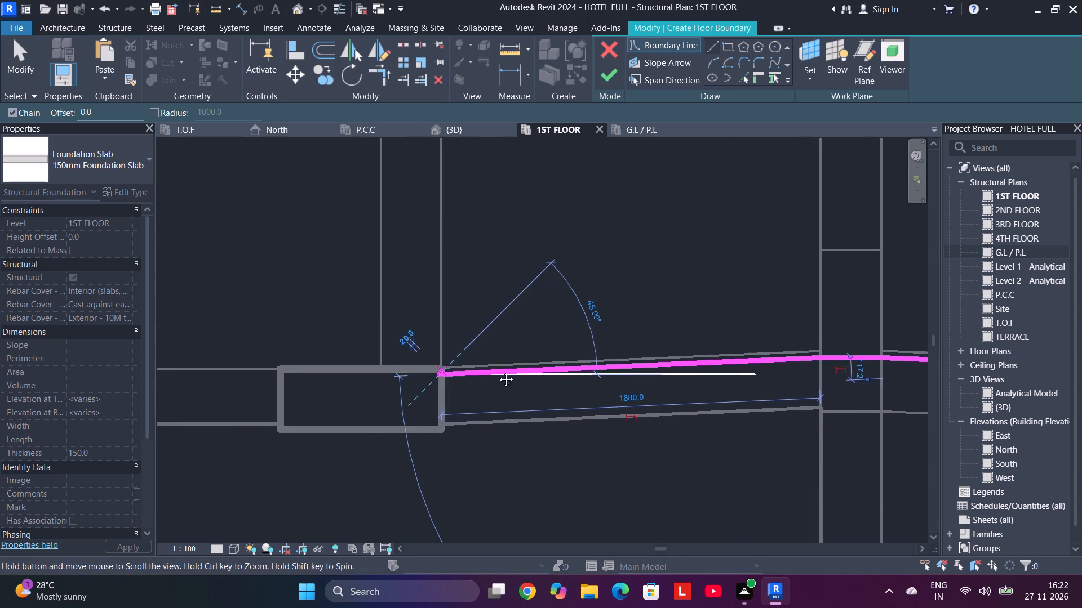
middle_click_drag(498, 371, 864, 383)
scroll(375, 378, "down", 2)
middle_click_drag(375, 378, 859, 404)
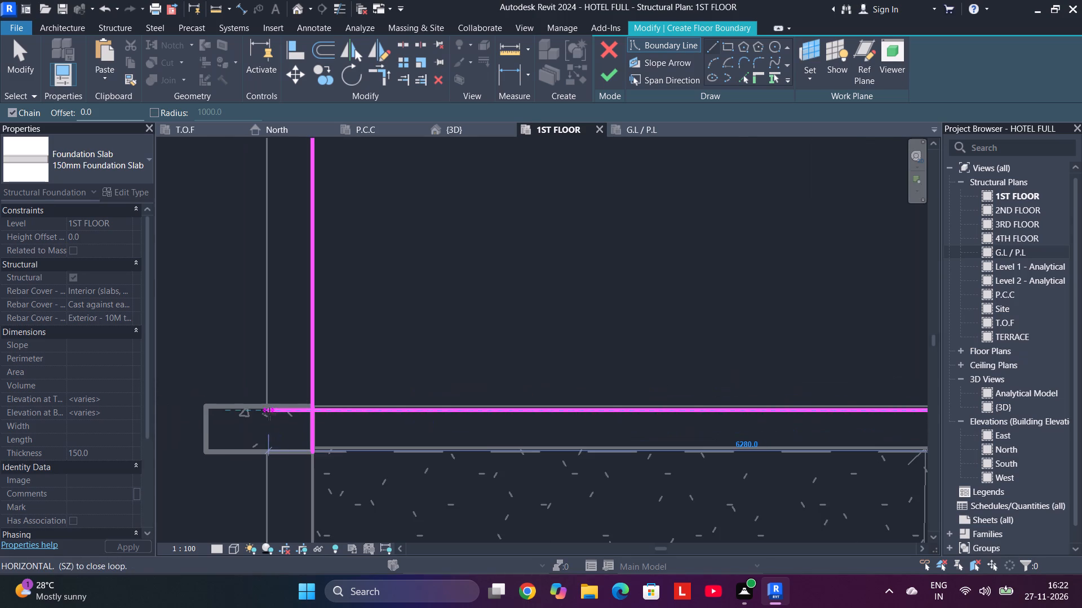
left_click(309, 405)
scroll(433, 366, "down", 9)
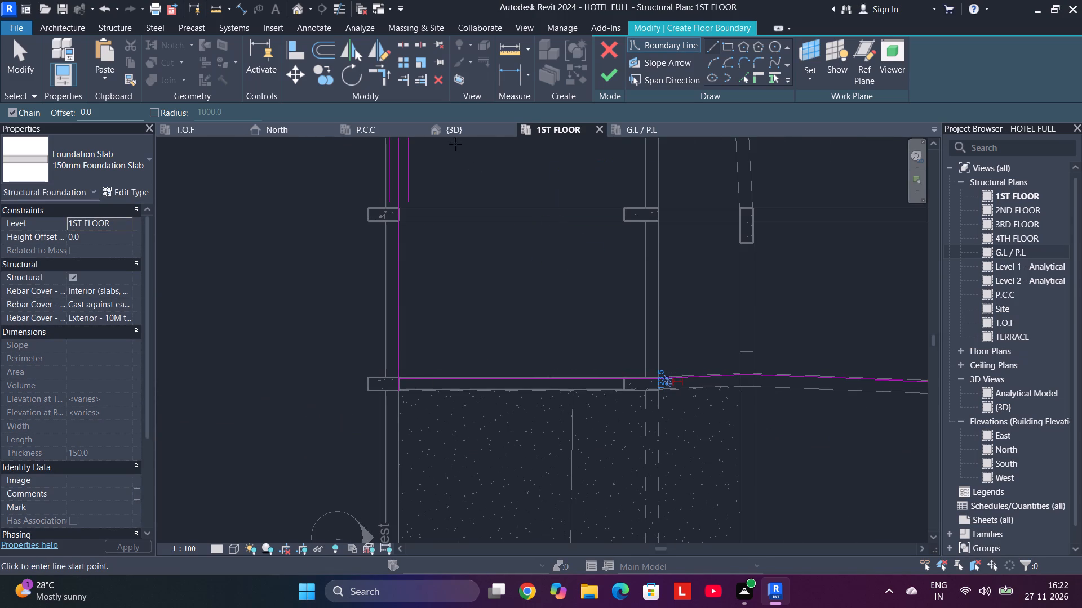
Trim the west and south boundary lines to a corner and finish the north block's 150mm foundation slab.
left_click(387, 79)
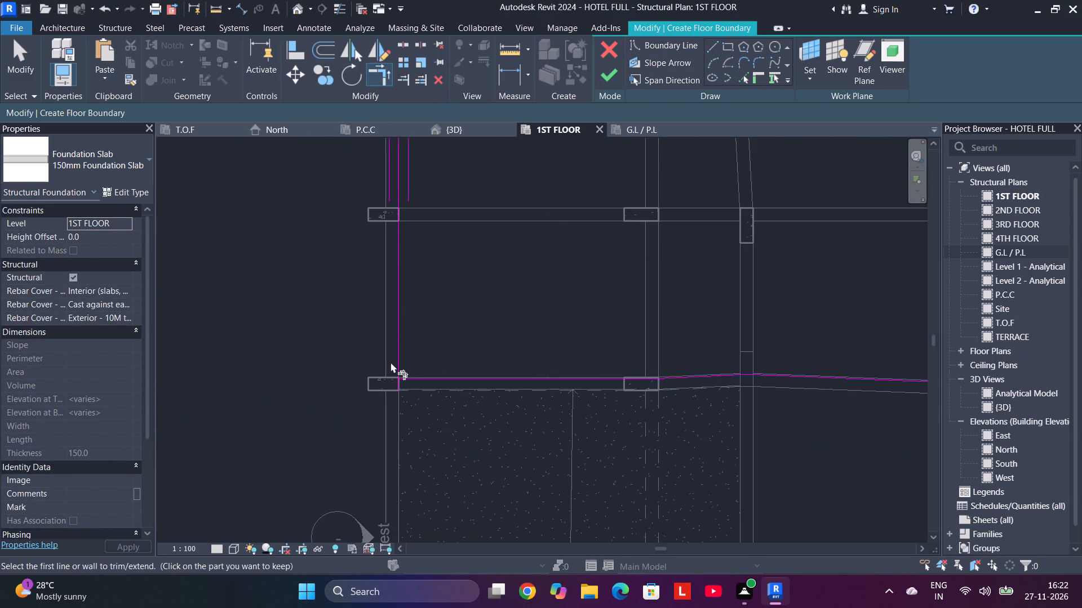
left_click(397, 360)
left_click(410, 374)
scroll(517, 301, "down", 6)
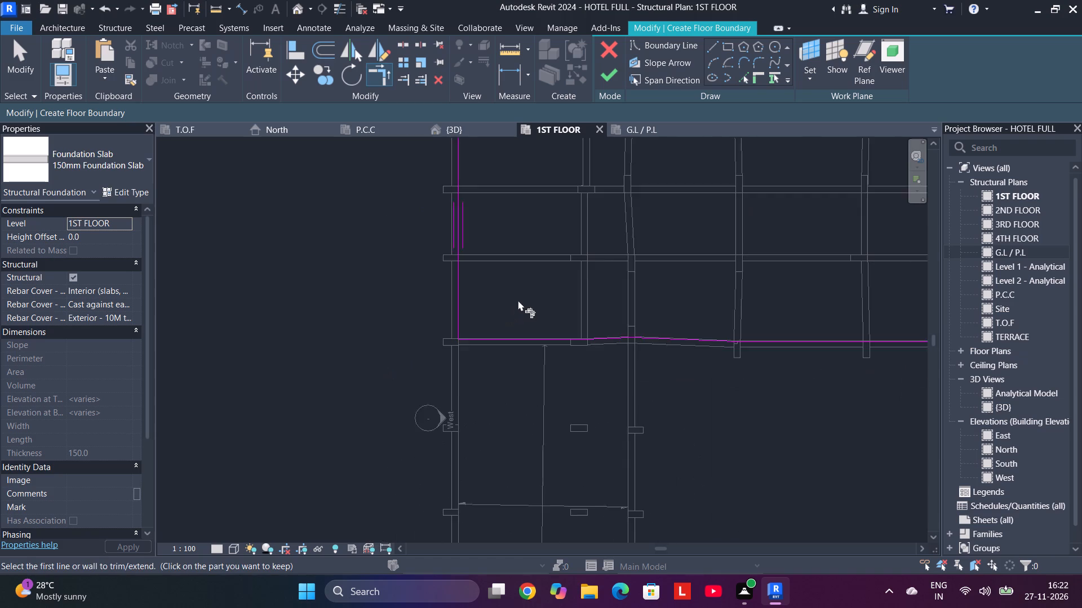
scroll(518, 300, "down", 3)
scroll(723, 245, "down", 1)
middle_click_drag(723, 245, 374, 270)
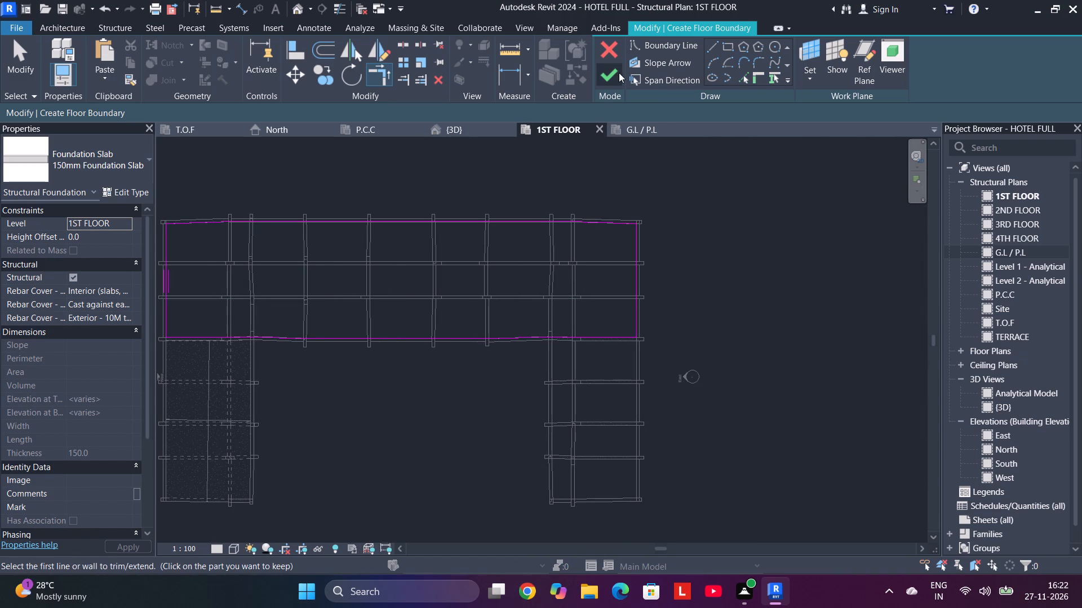
left_click(619, 71)
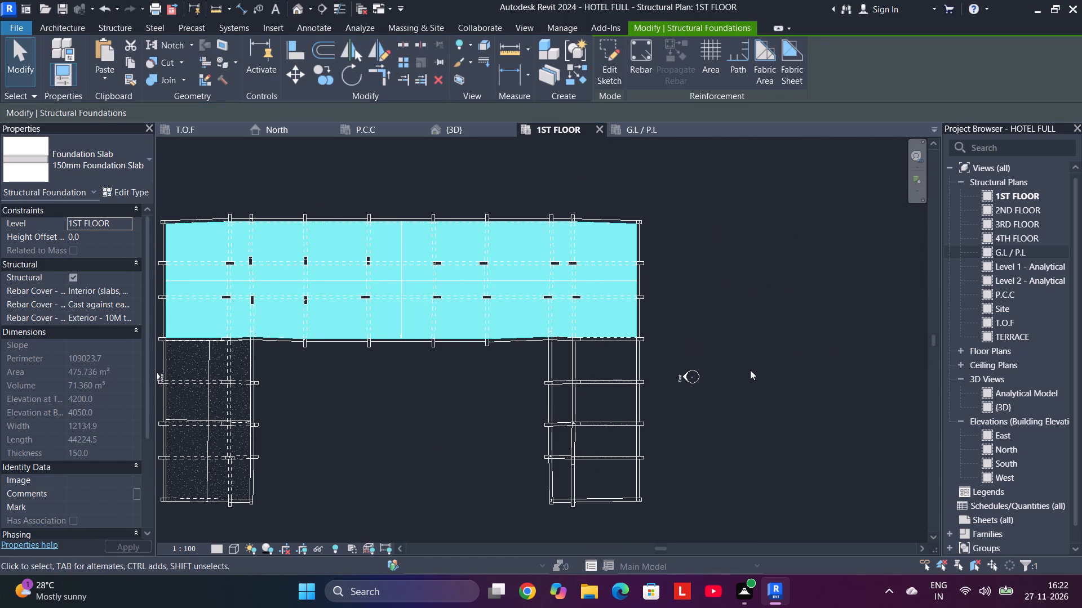
key("Escape")
Start the east wing's 150mm foundation slab, sketching its north edge west about 6000 mm and about 1900 mm along the sloping beam.
middle_click_drag(636, 412, 586, 333)
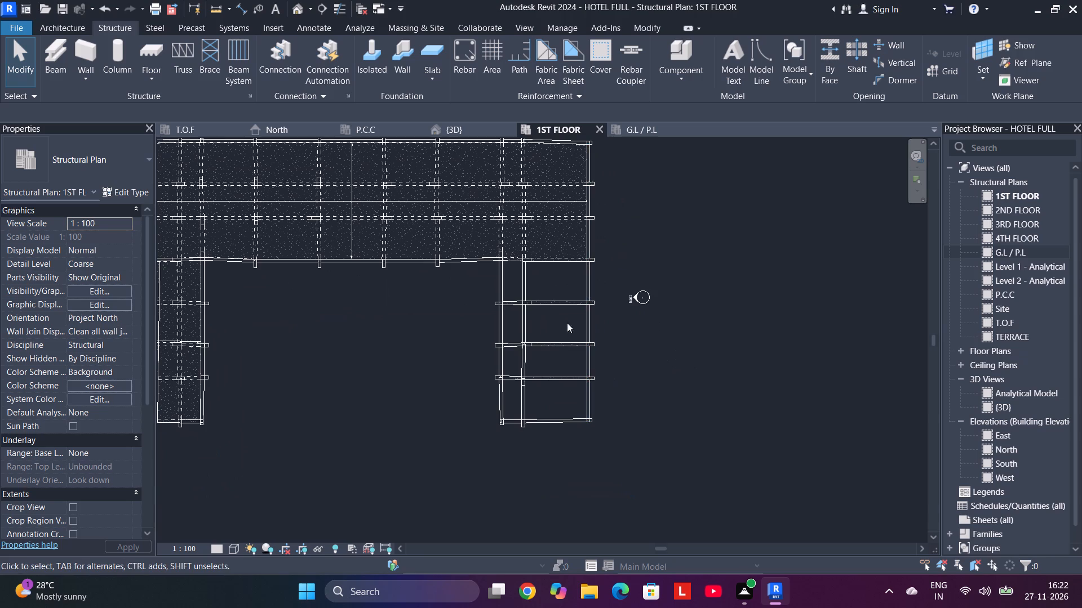
scroll(544, 277, "up", 3)
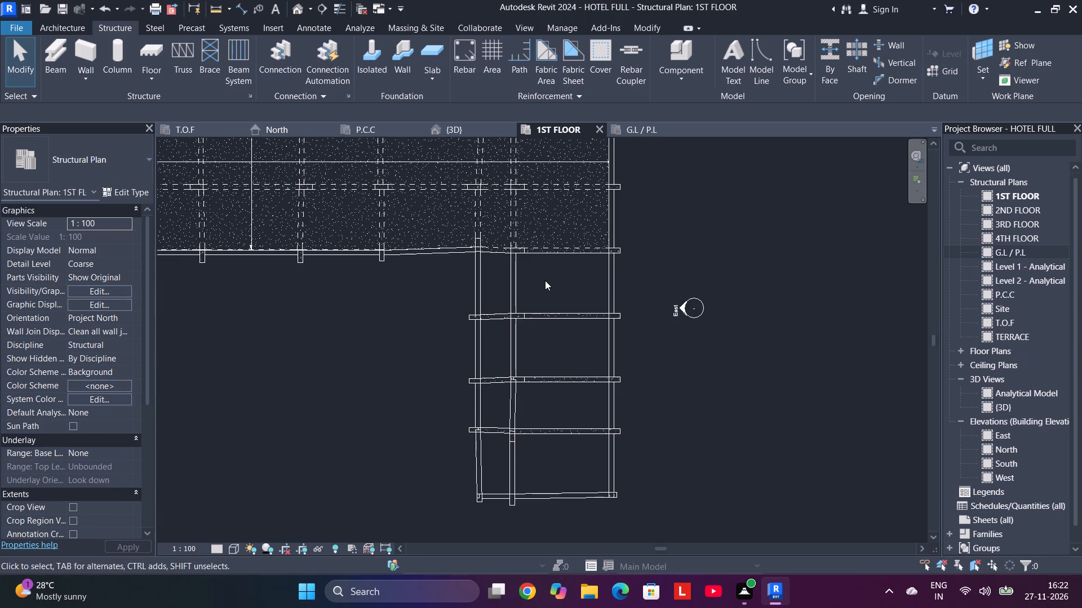
middle_click_drag(555, 293, 487, 231)
scroll(503, 249, "up", 4)
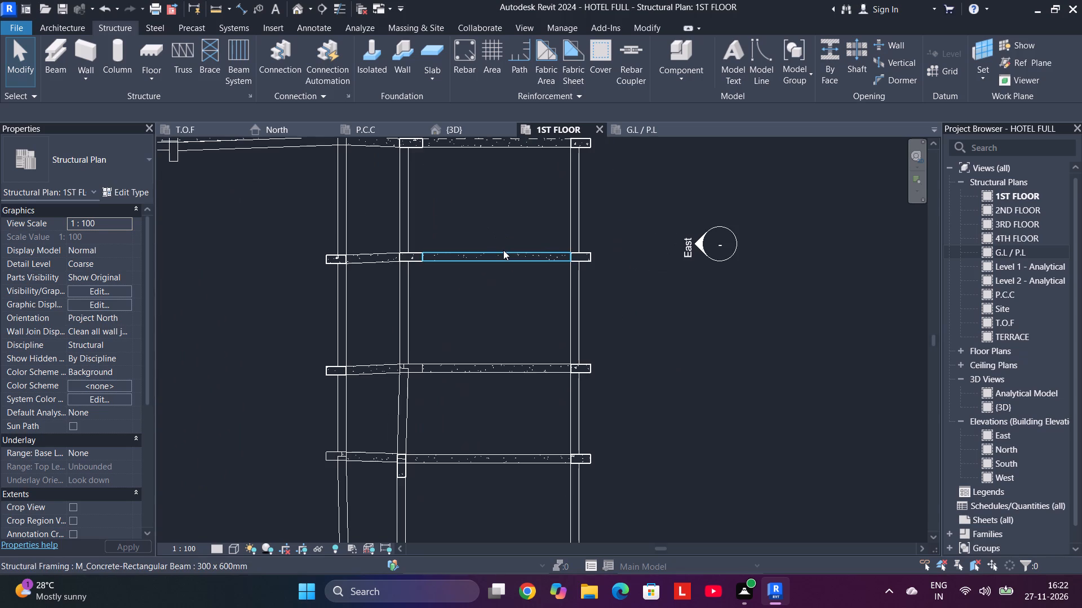
scroll(511, 273, "down", 2)
middle_click_drag(653, 363, 654, 341)
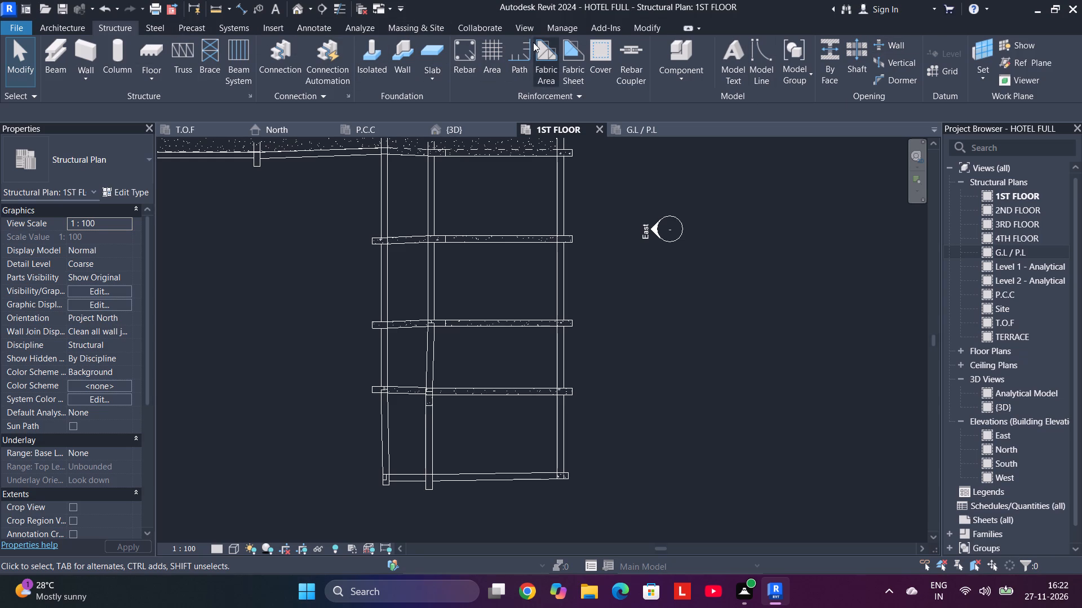
left_click(442, 55)
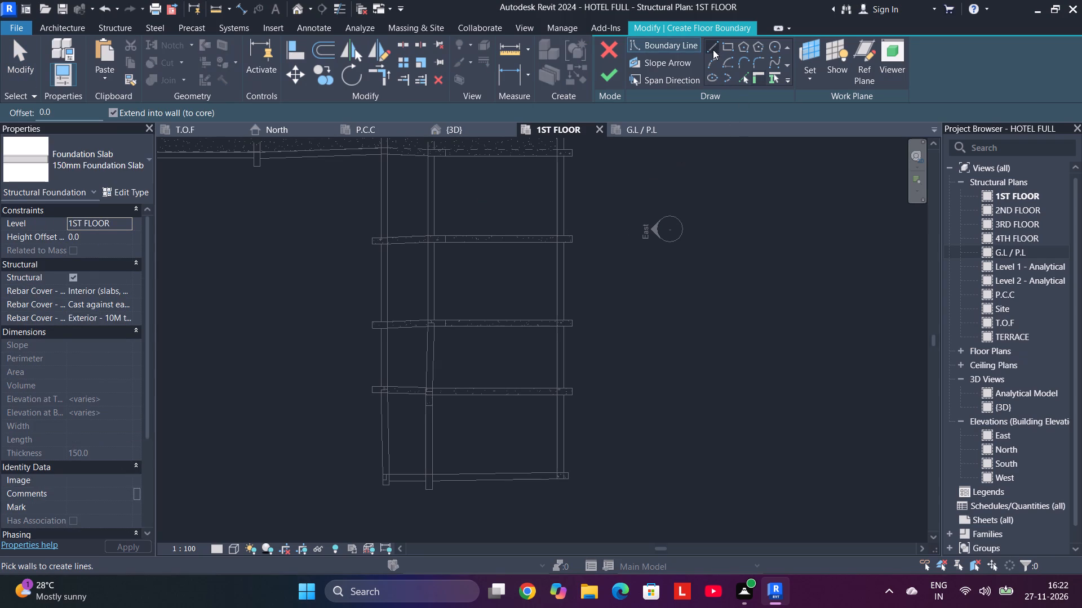
left_click(714, 50)
scroll(539, 165, "up", 6)
middle_click_drag(584, 159, 563, 261)
scroll(553, 256, "up", 6)
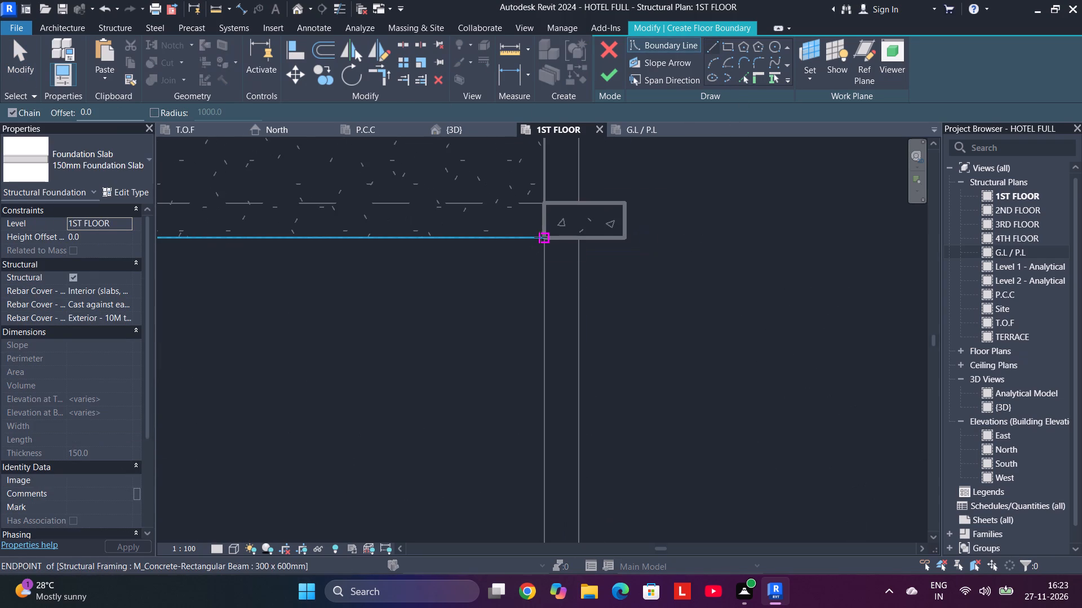
left_click(540, 237)
middle_click_drag(375, 264, 842, 262)
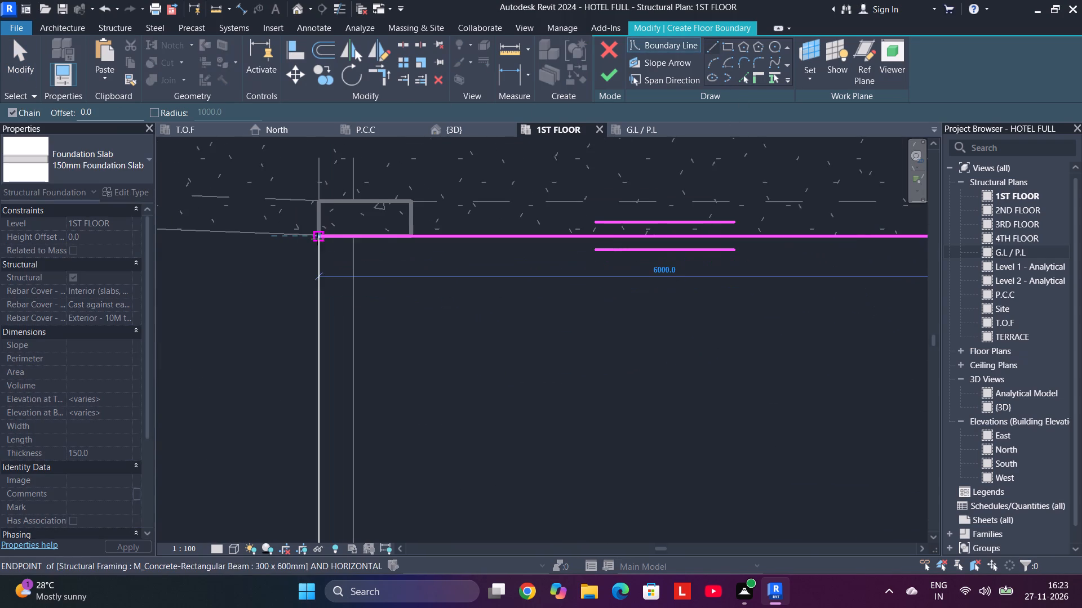
middle_click_drag(318, 239, 515, 238)
left_click(520, 238)
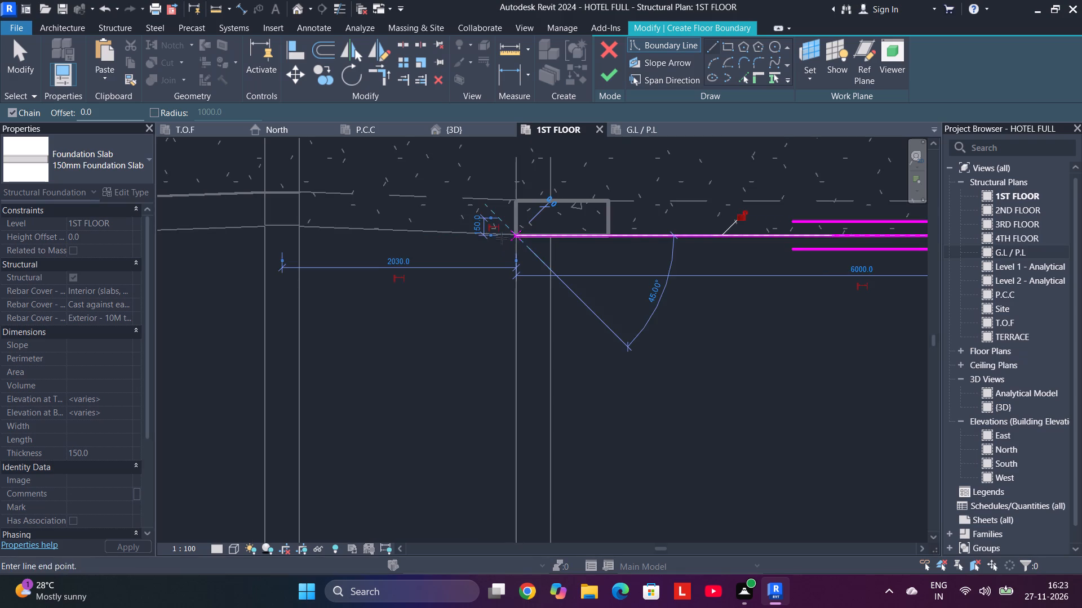
left_click(299, 226)
Sketch the east wing slab's west edge south along the western beam's inner face to the third cross beam's south face.
scroll(312, 354, "down", 3)
middle_click_drag(323, 411, 315, 179)
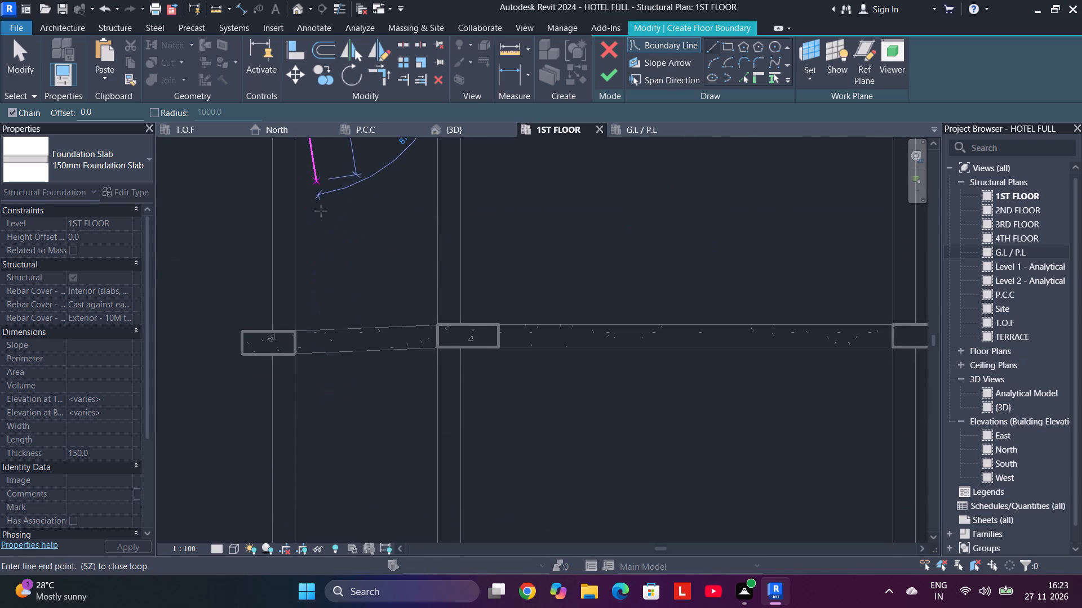
scroll(333, 316, "down", 4)
middle_click_drag(325, 386, 348, 195)
middle_click_drag(368, 408, 358, 316)
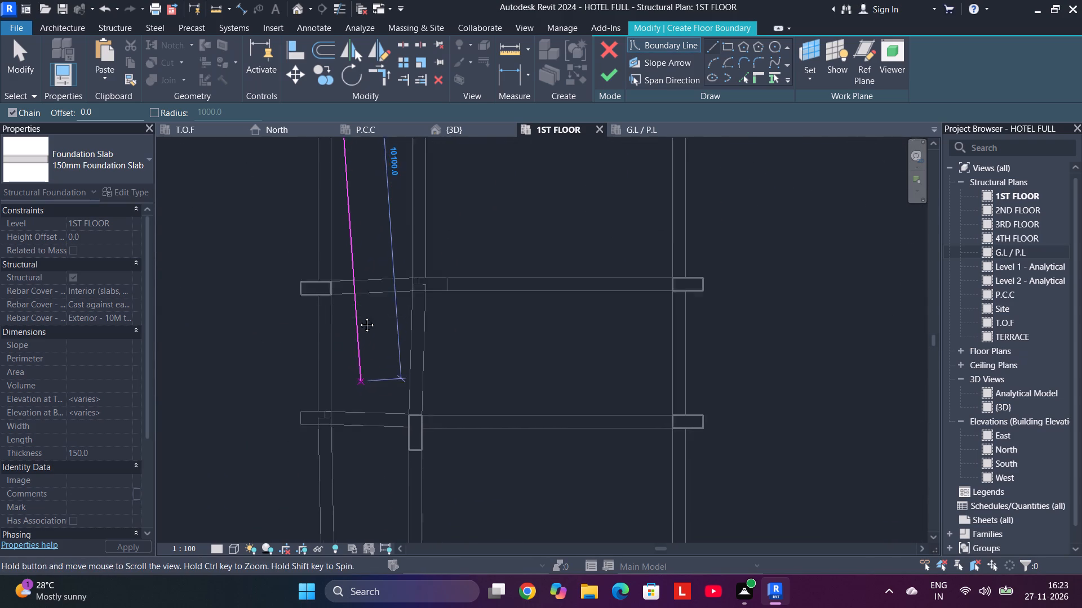
middle_click_drag(358, 316, 371, 197)
middle_click_drag(346, 413, 355, 356)
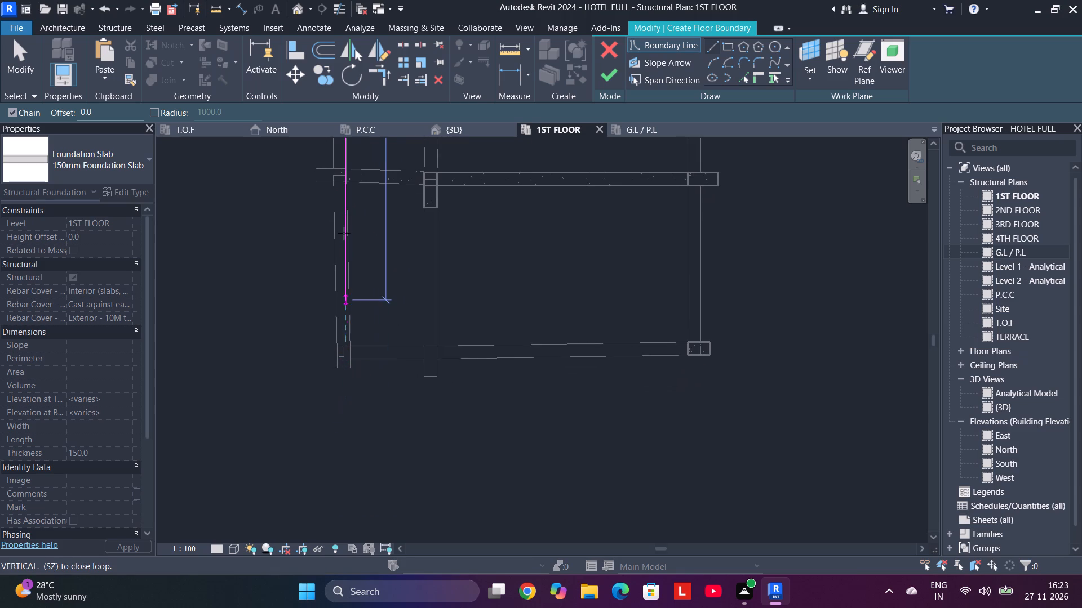
scroll(347, 178, "up", 8)
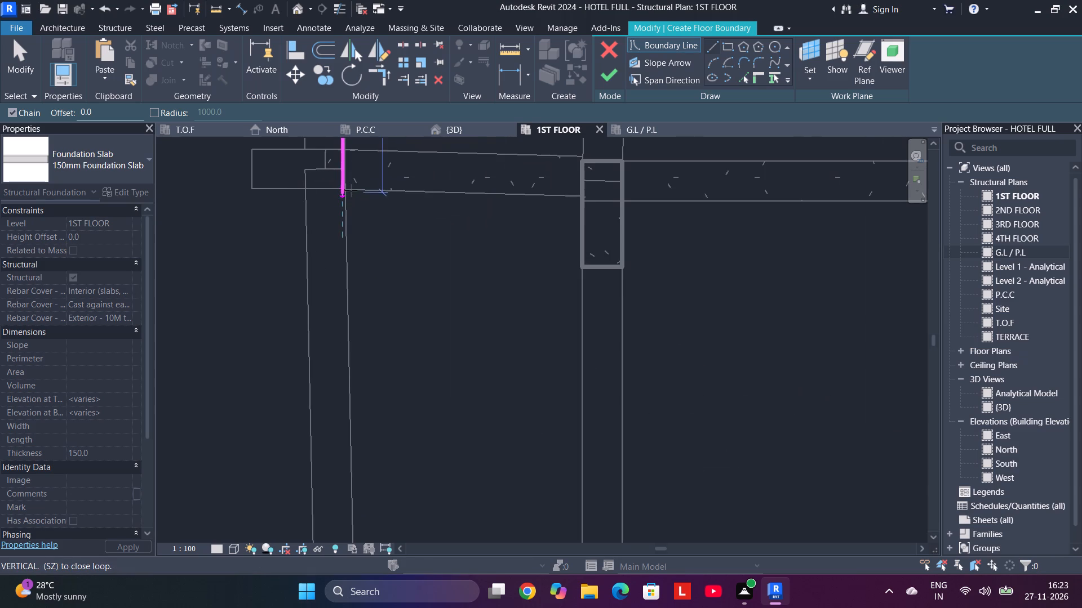
middle_click_drag(350, 178, 351, 261)
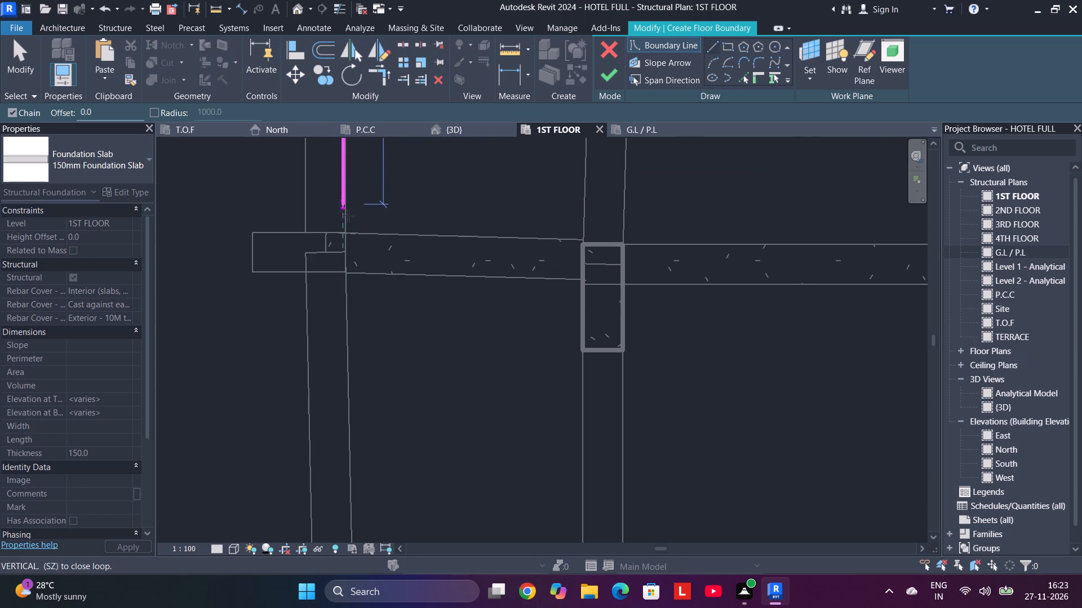
left_click(345, 273)
Continue the east wing slab's west edge about 3800 mm south along the western beam to the south beam's inner face.
scroll(348, 275, "down", 5)
middle_click_drag(401, 348, 371, 154)
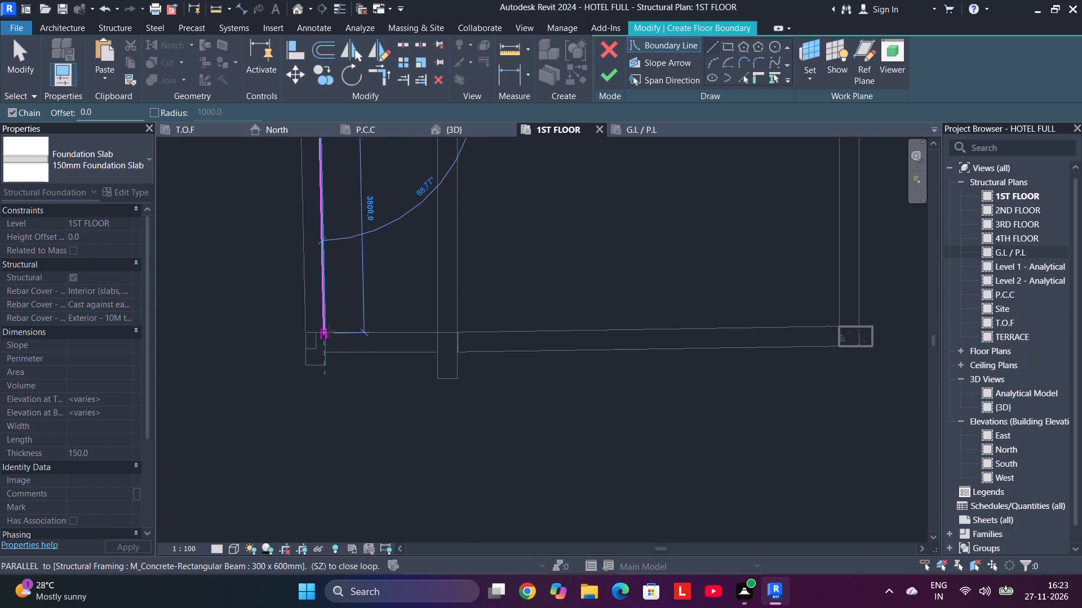
scroll(329, 330, "up", 7)
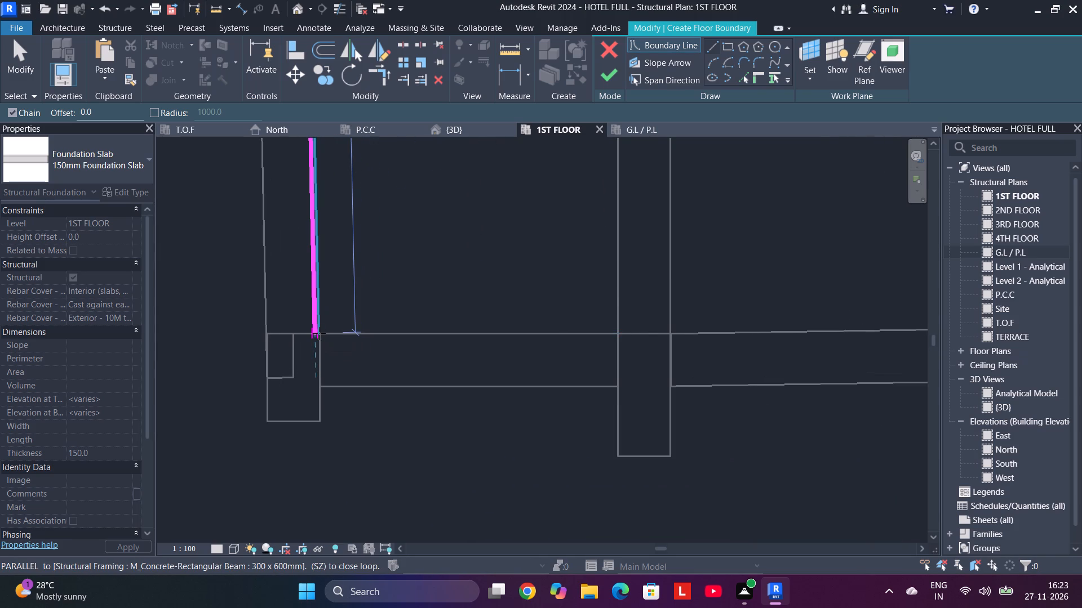
left_click(319, 333)
Sketch the slab's south edge east about 2000 mm past the inner column, then along the sloping beam to the southeast column.
middle_click_drag(580, 331, 345, 333)
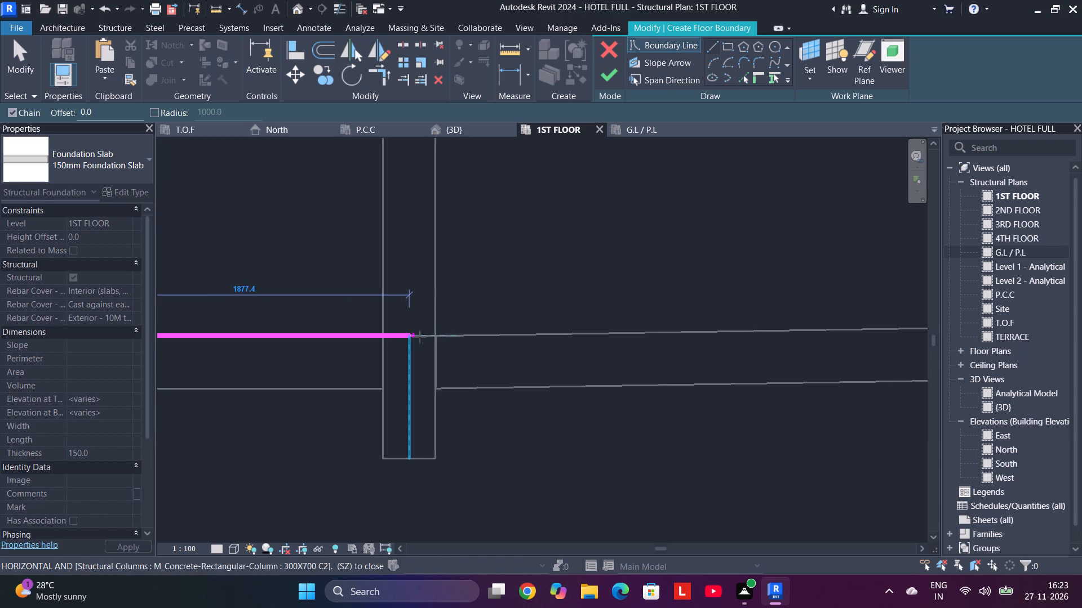
scroll(456, 328, "down", 11)
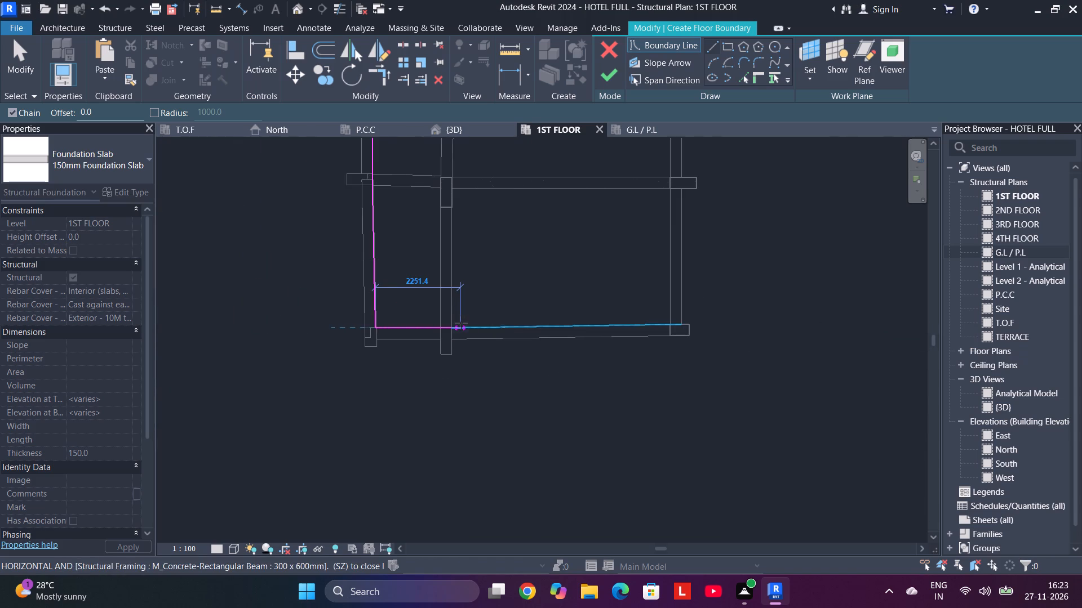
middle_click_drag(461, 323, 303, 330)
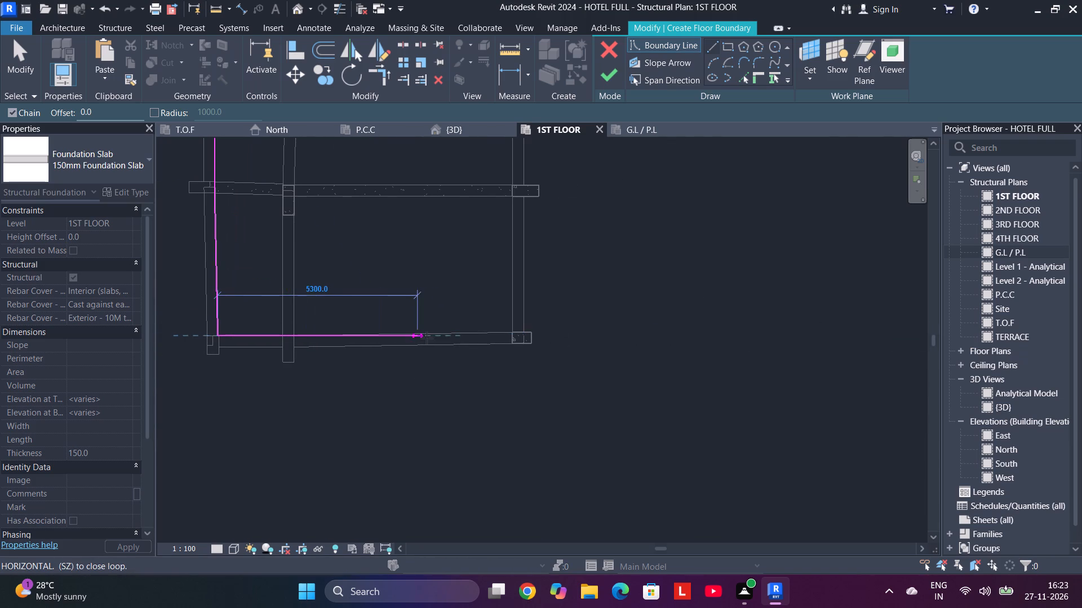
scroll(292, 342, "up", 8)
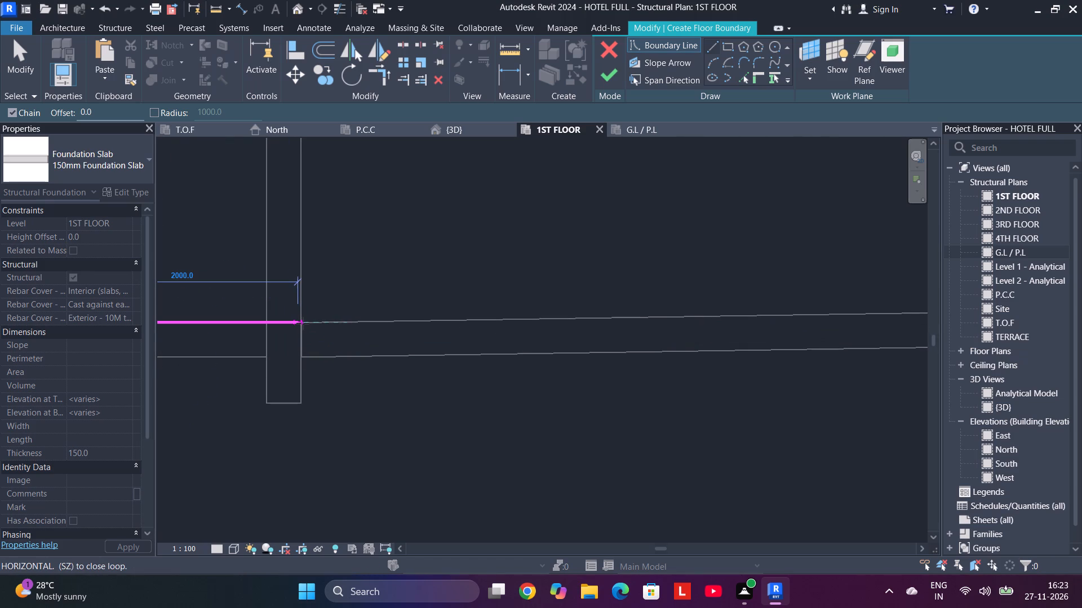
left_click(303, 323)
scroll(584, 274, "down", 1)
middle_click_drag(586, 274, 105, 339)
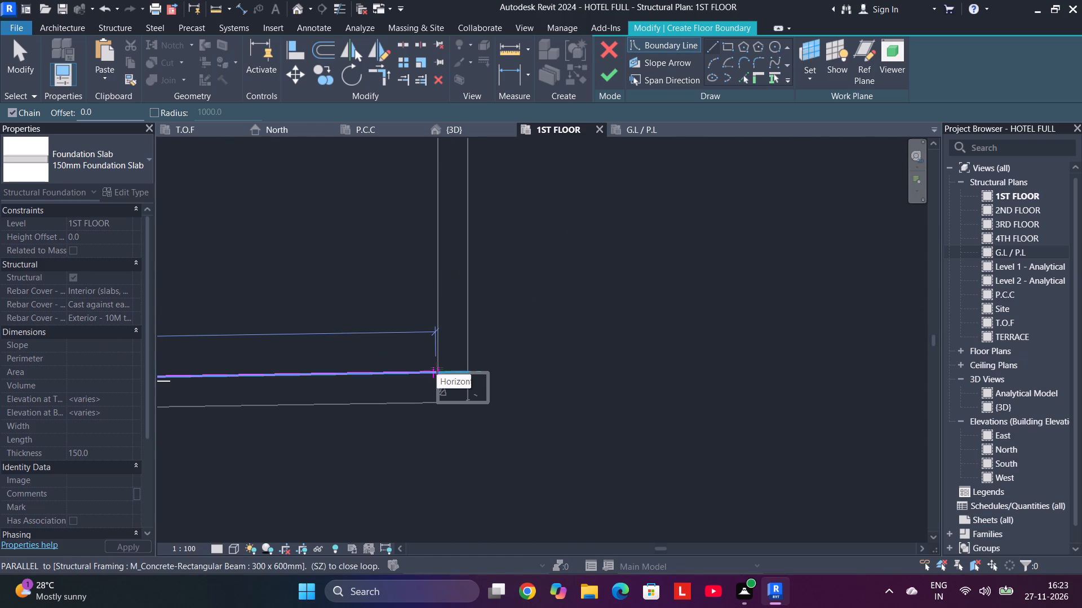
left_click(437, 368)
Close the boundary with an east edge running north along the eastern beam's inner face, and finish the east wing's 150mm foundation slab.
middle_click_drag(433, 229, 424, 409)
scroll(447, 281, "down", 5)
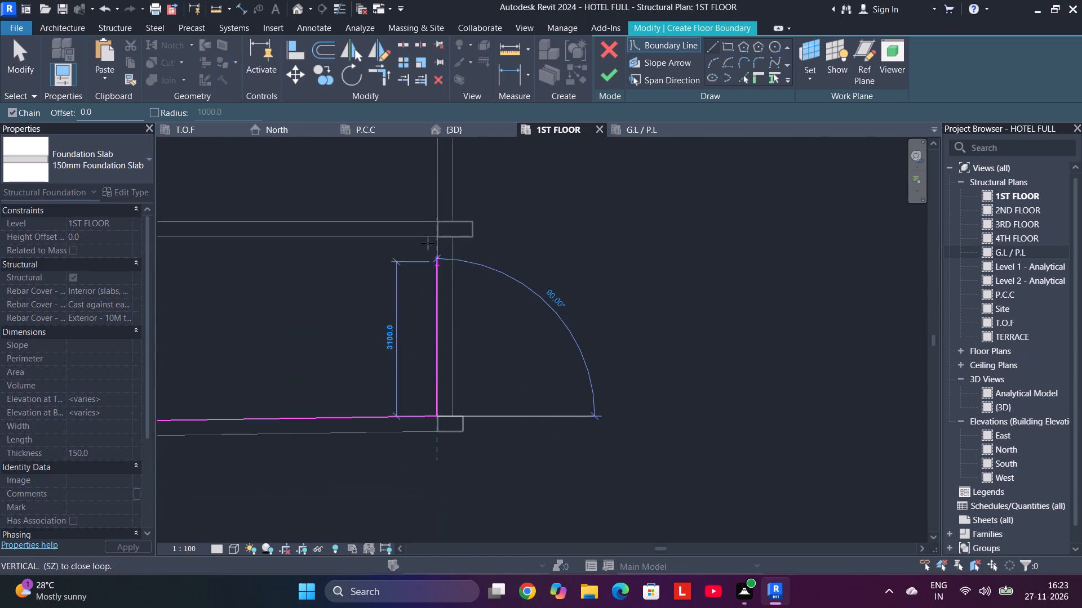
middle_click_drag(433, 205, 420, 417)
scroll(424, 287, "down", 4)
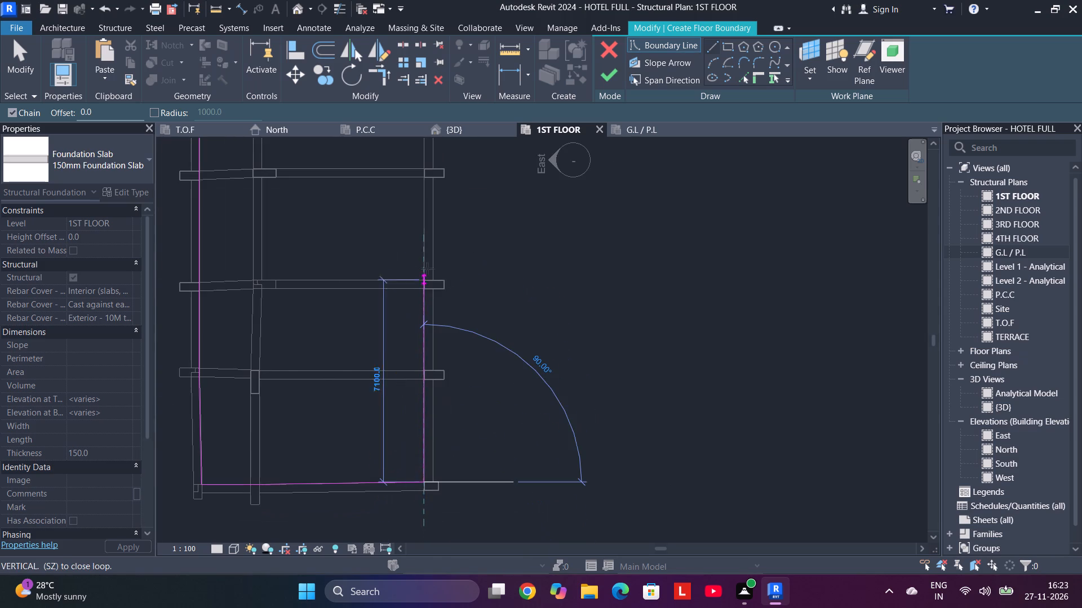
middle_click_drag(429, 257, 410, 373)
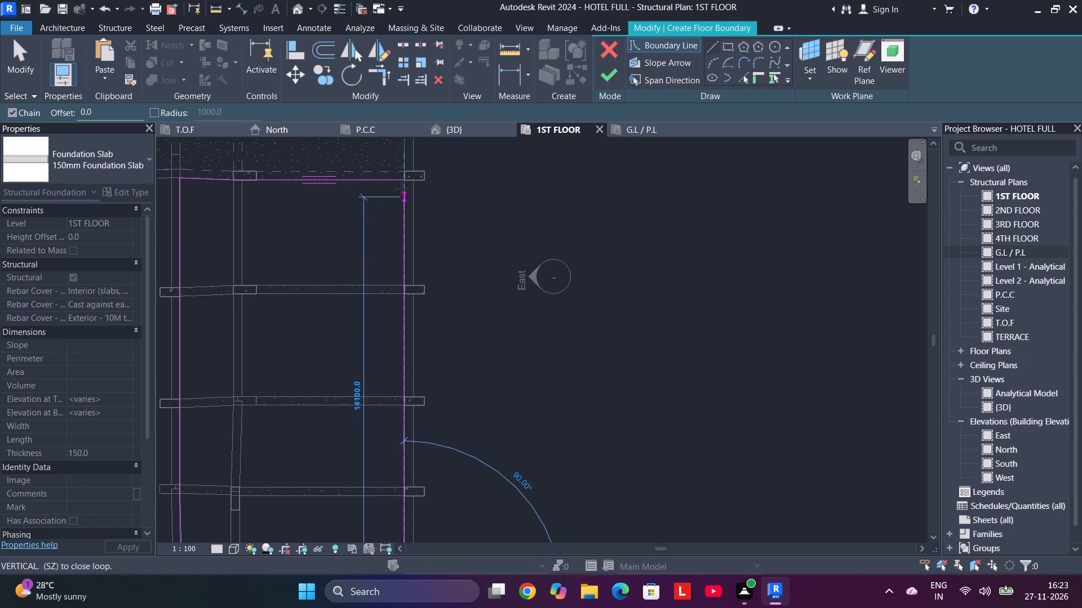
scroll(403, 180, "up", 9)
left_click(403, 180)
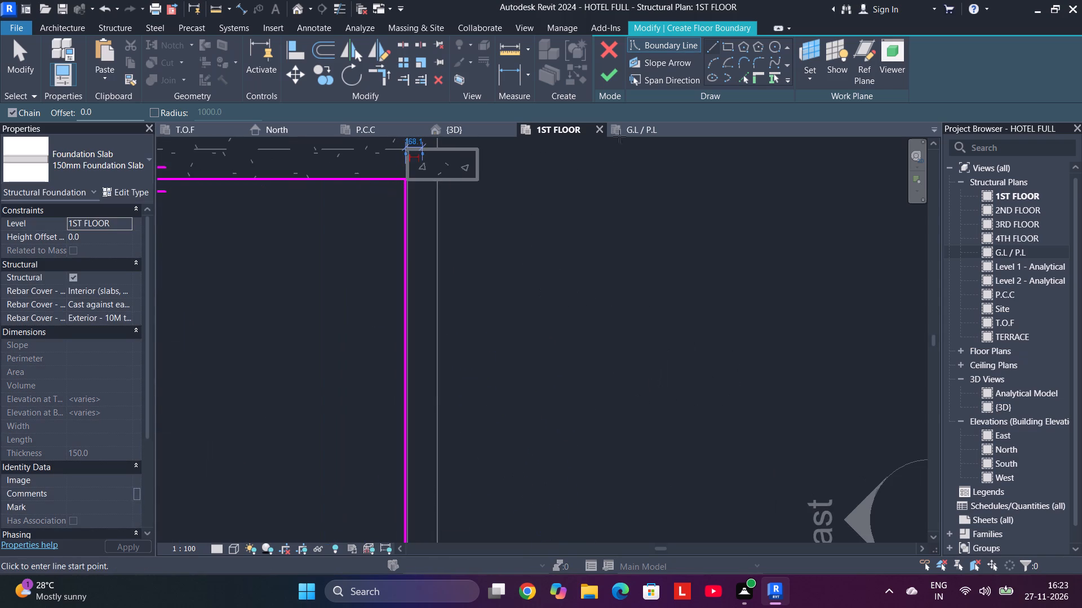
left_click(605, 78)
scroll(587, 348, "down", 5)
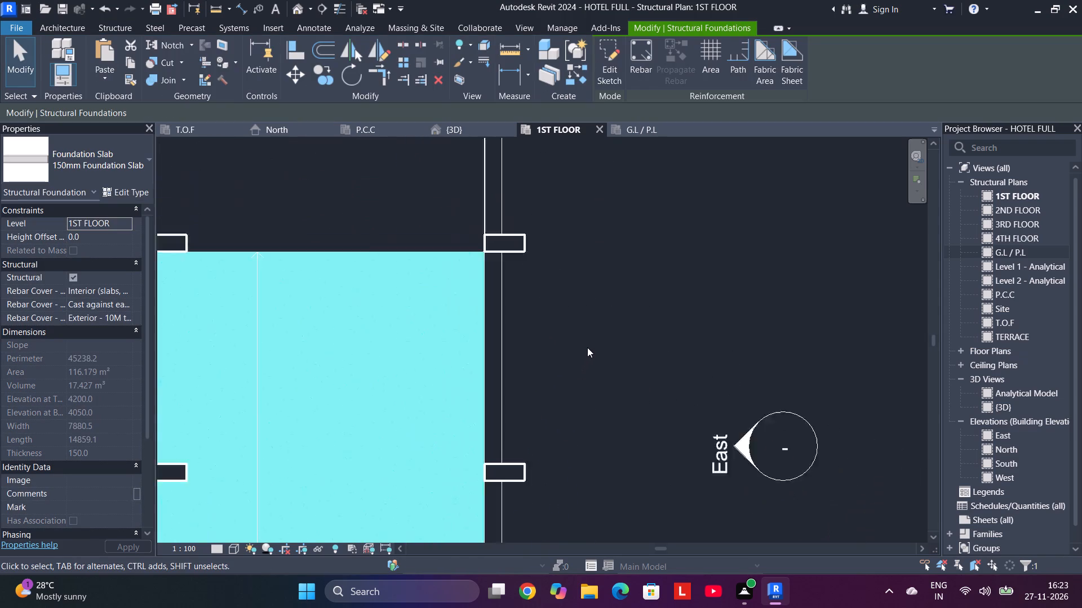
scroll(587, 336, "down", 4)
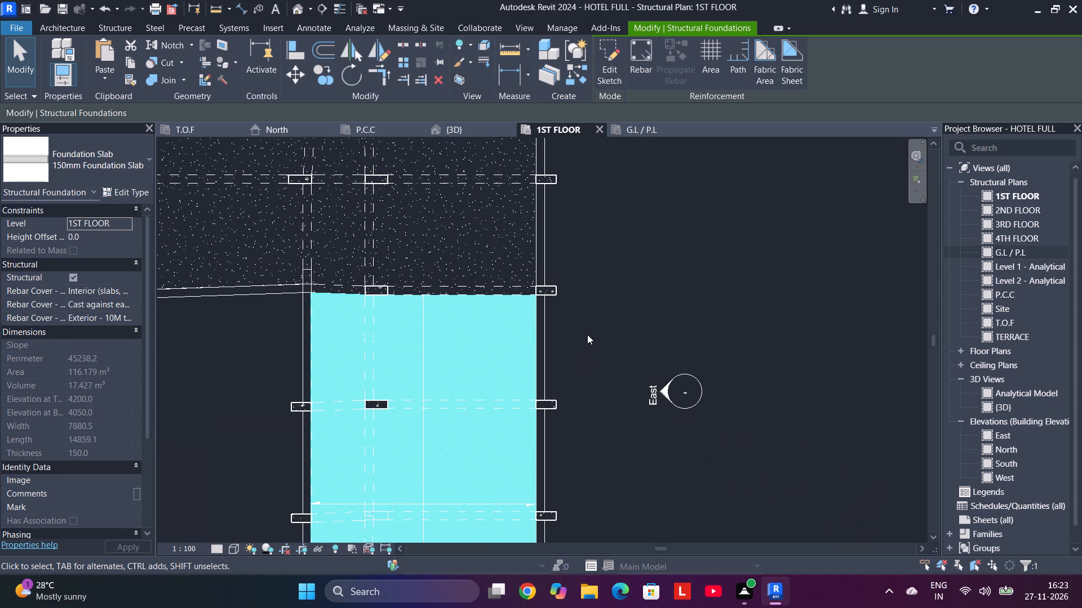
left_click(619, 335)
Review the slab layout over the north block and both wings in the 1ST FLOOR plan.
scroll(619, 332, "down", 10)
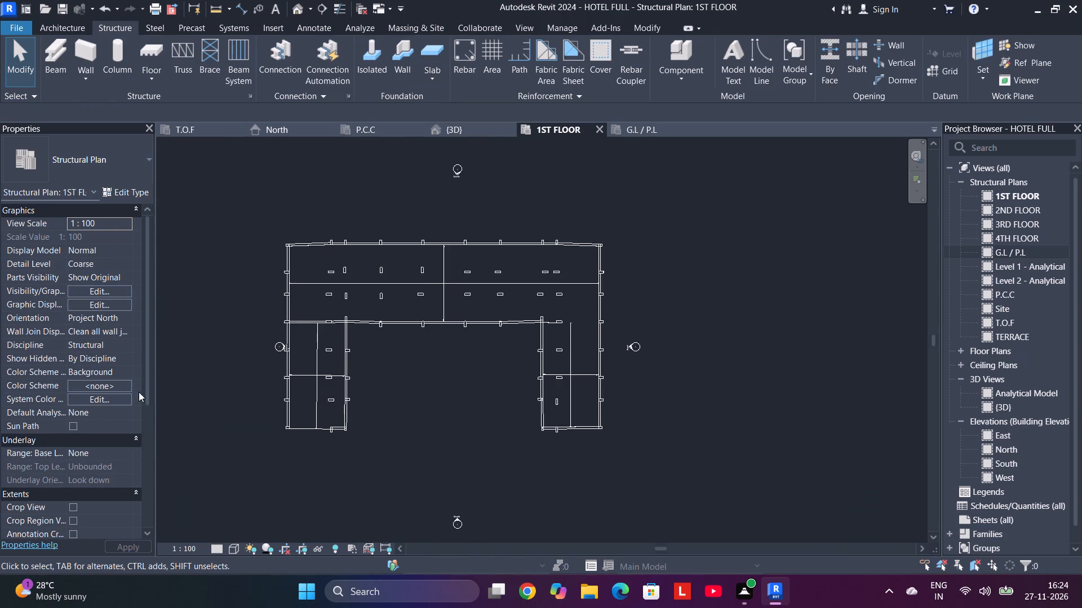
middle_click_drag(418, 386, 495, 350)
scroll(418, 385, "down", 1)
scroll(516, 324, "up", 5)
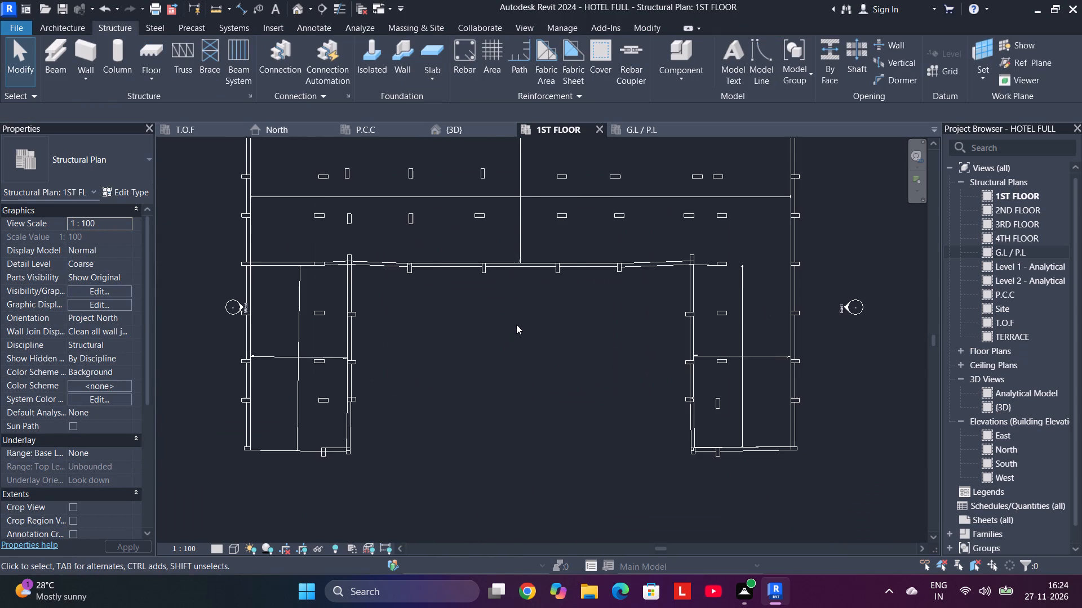
scroll(516, 324, "down", 2)
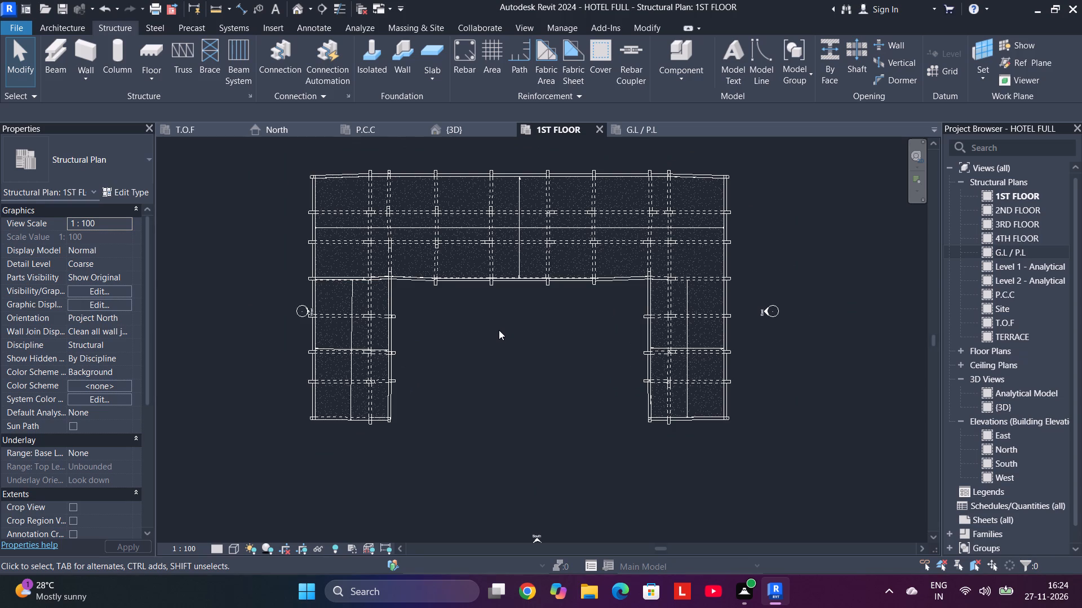
scroll(499, 332, "down", 3)
scroll(499, 339, "up", 1)
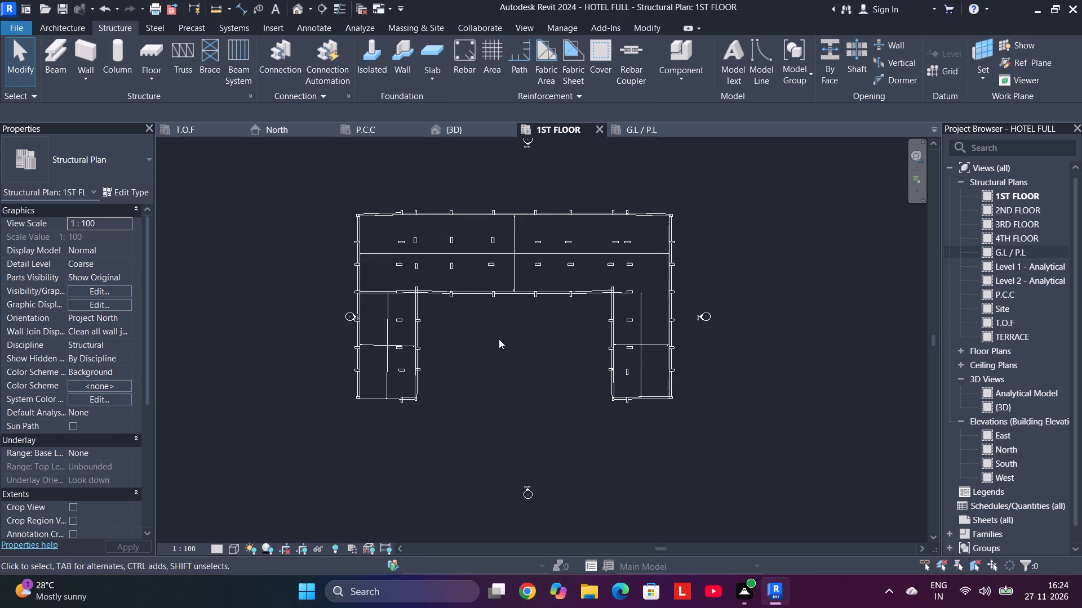
key("Escape")
scroll(499, 339, "up", 2)
middle_click_drag(513, 334, 597, 369)
middle_click_drag(680, 387, 641, 386)
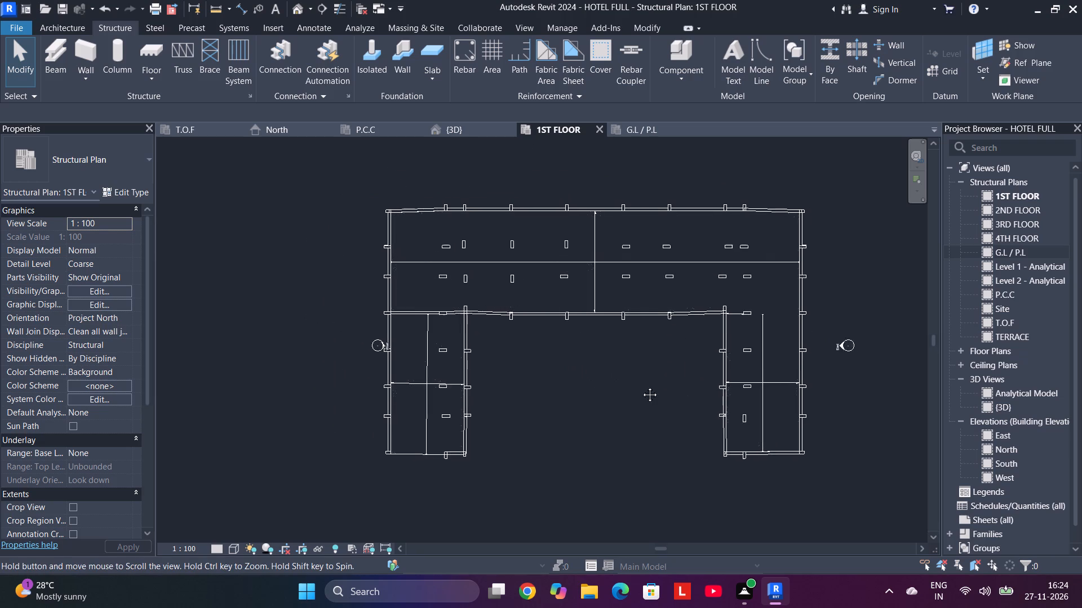
middle_click_drag(641, 386, 633, 373)
scroll(394, 271, "up", 2)
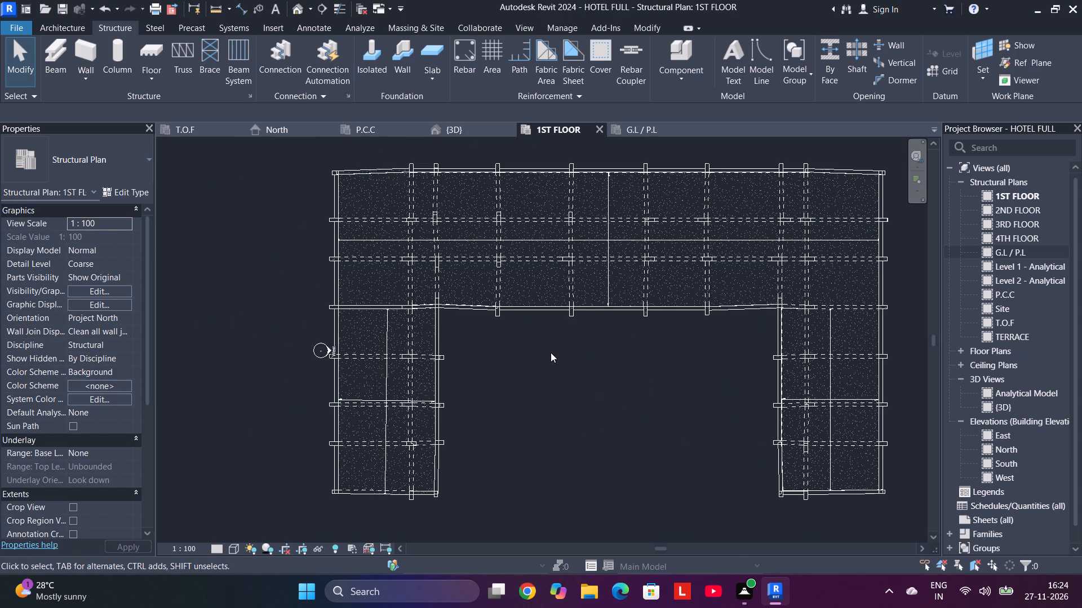
middle_click_drag(551, 352, 601, 276)
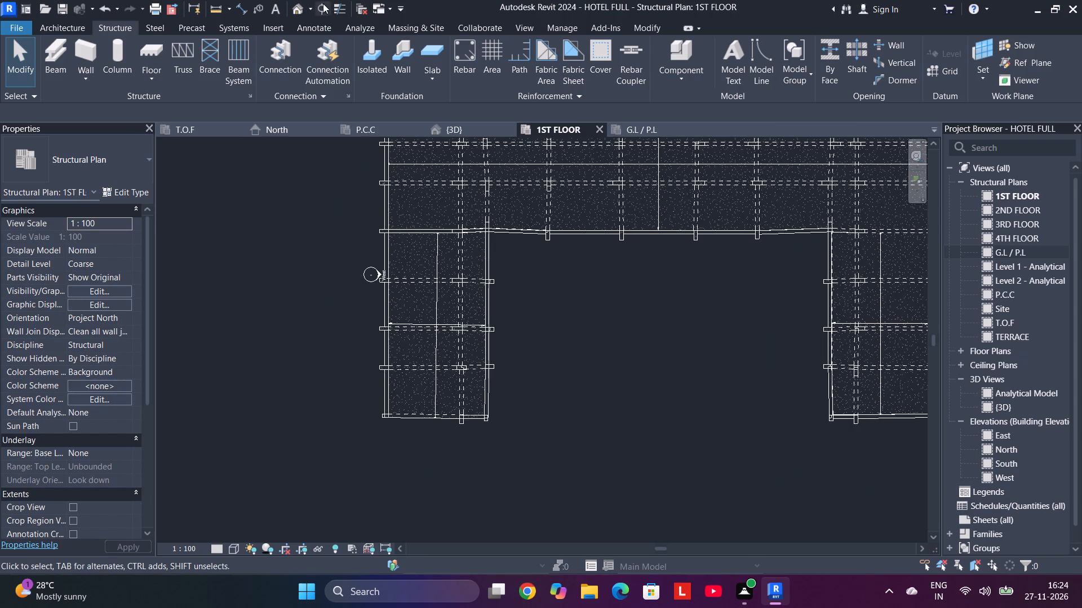
Draw a building section from east to west across the west wing's southern bay and flip it to look north.
left_click(323, 5)
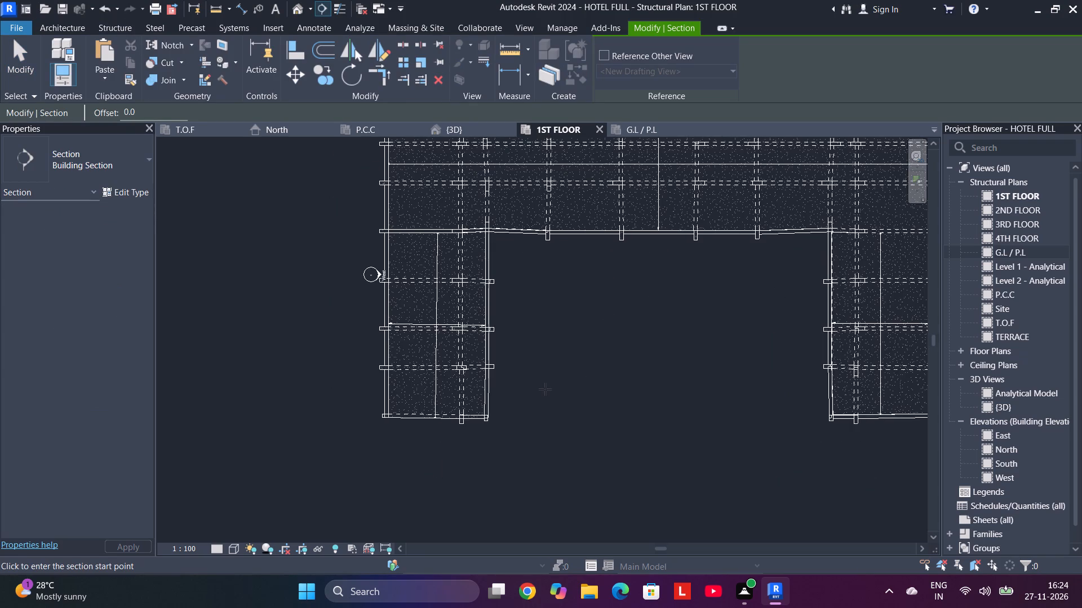
middle_click_drag(545, 388, 587, 341)
scroll(587, 341, "up", 4)
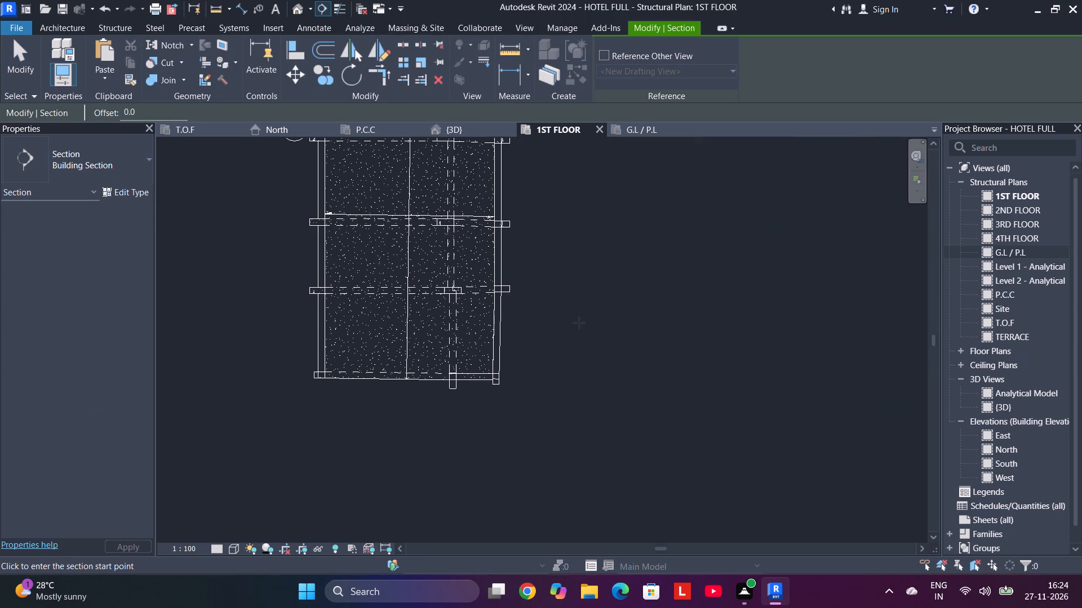
left_click_drag(579, 323, 233, 328)
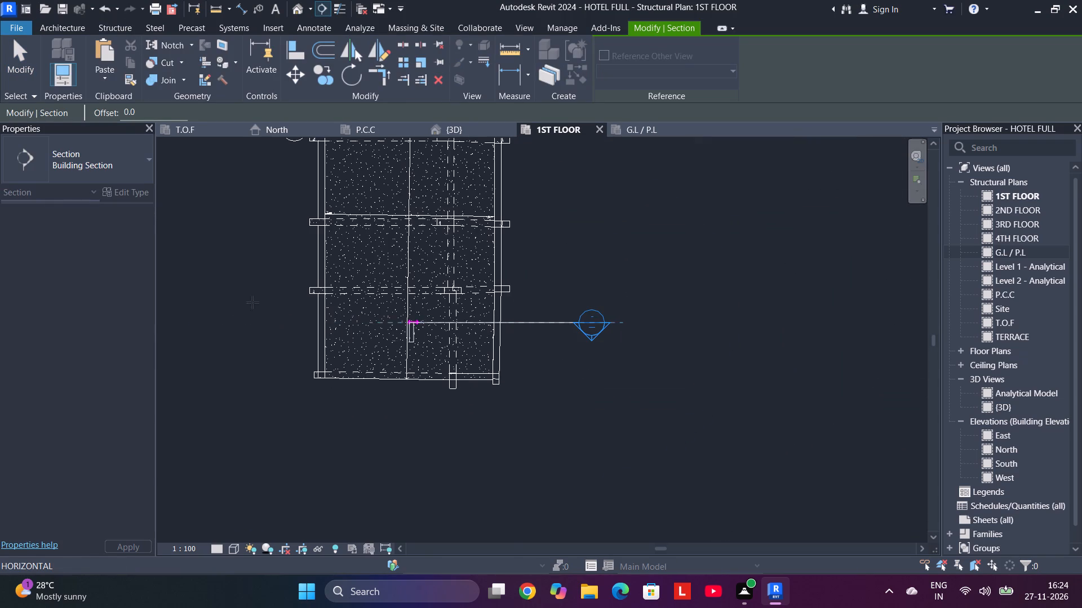
left_click(219, 332)
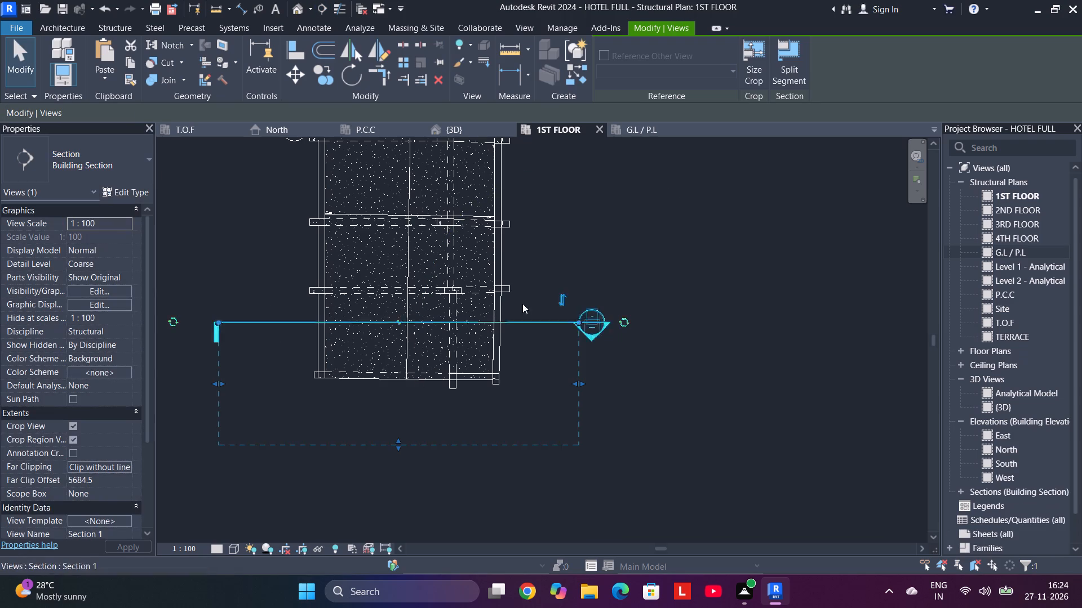
left_click(569, 297)
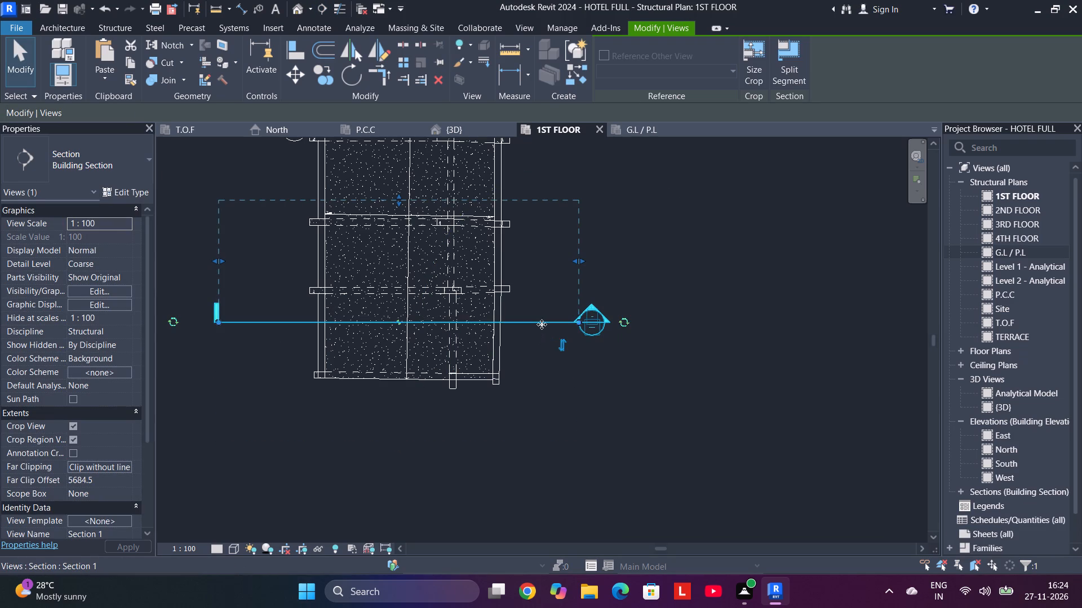
Draw a second building section running north through the west wing and north block near the west edge, and flip it to look east.
scroll(542, 324, "down", 4)
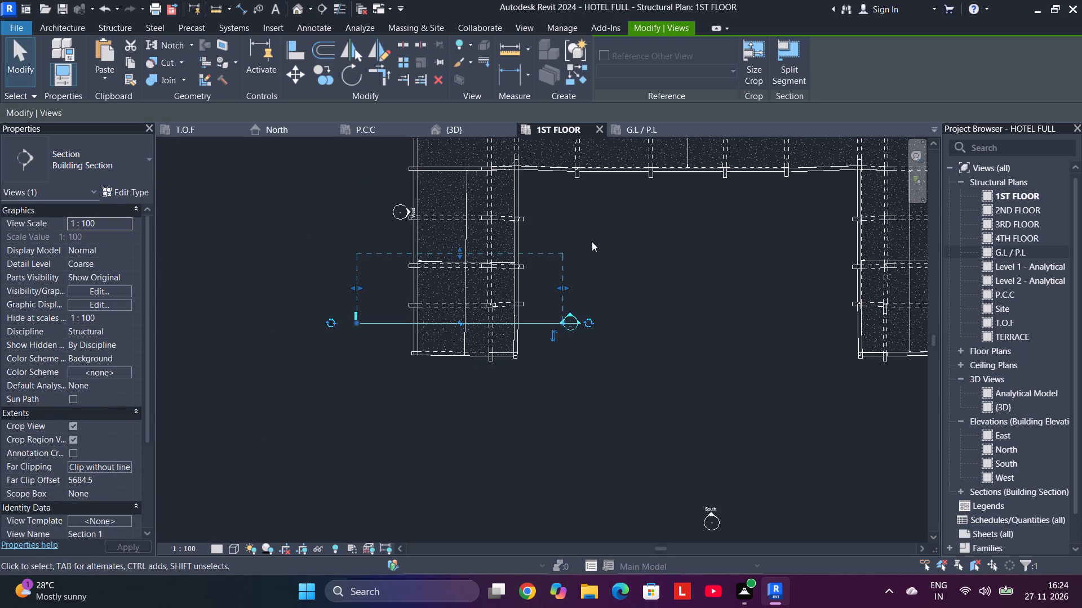
middle_click_drag(592, 242, 578, 400)
scroll(578, 400, "down", 1)
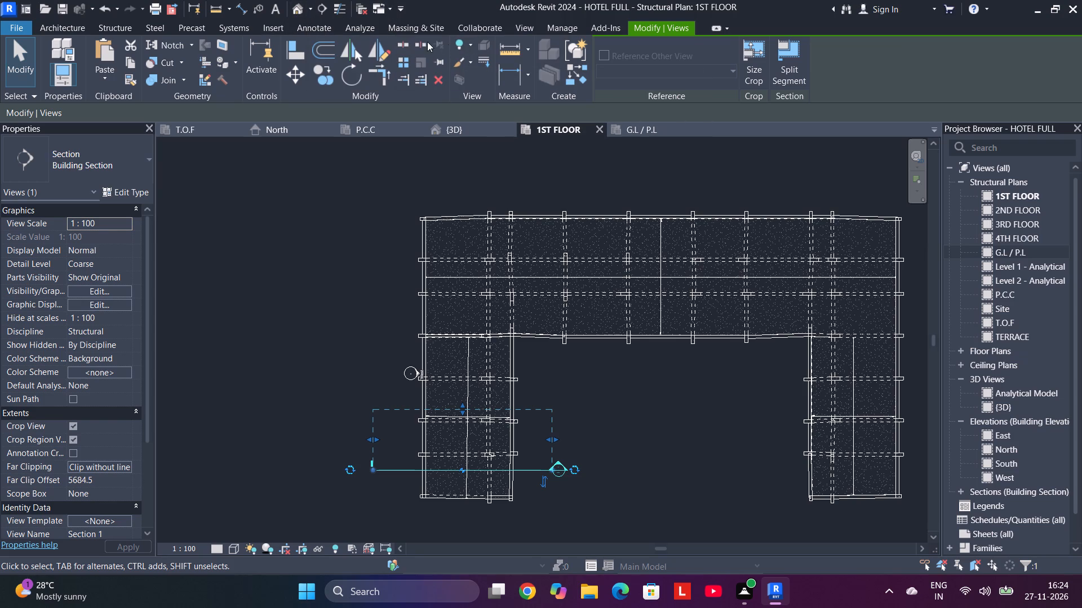
left_click(325, 5)
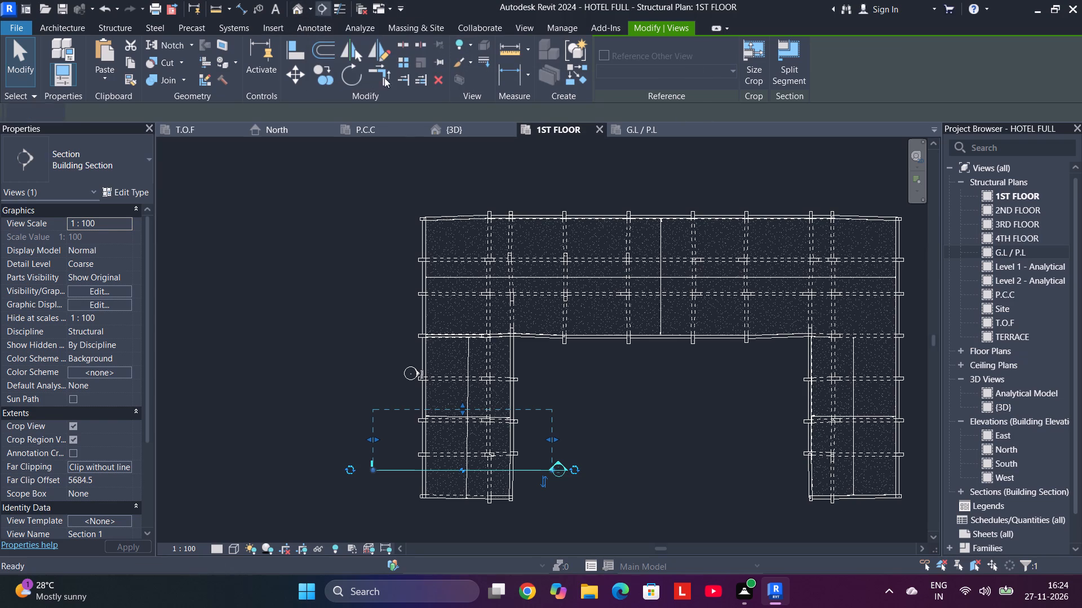
left_click(444, 522)
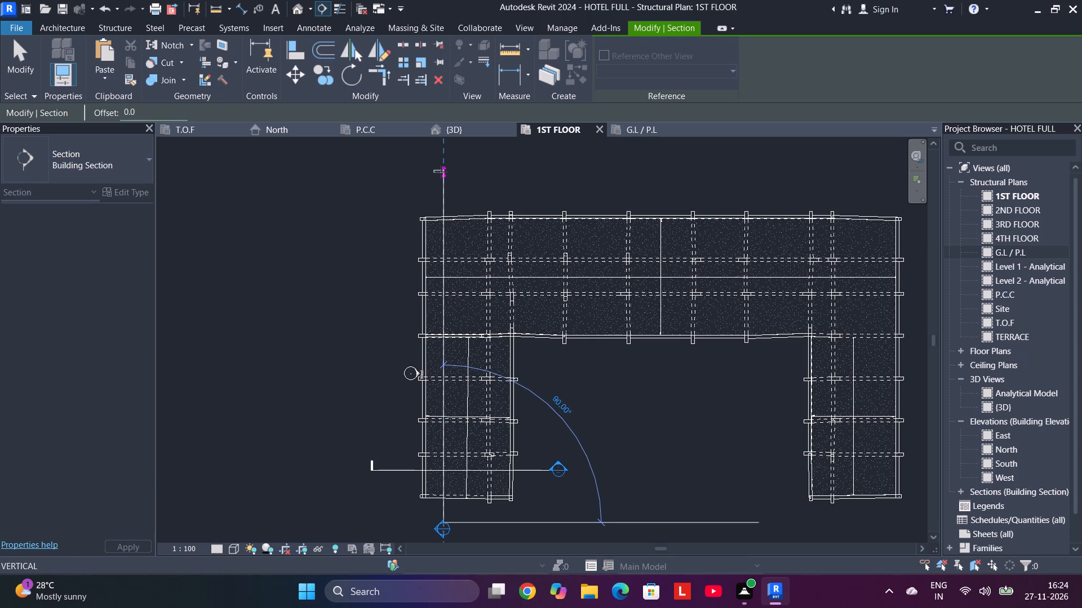
left_click(441, 172)
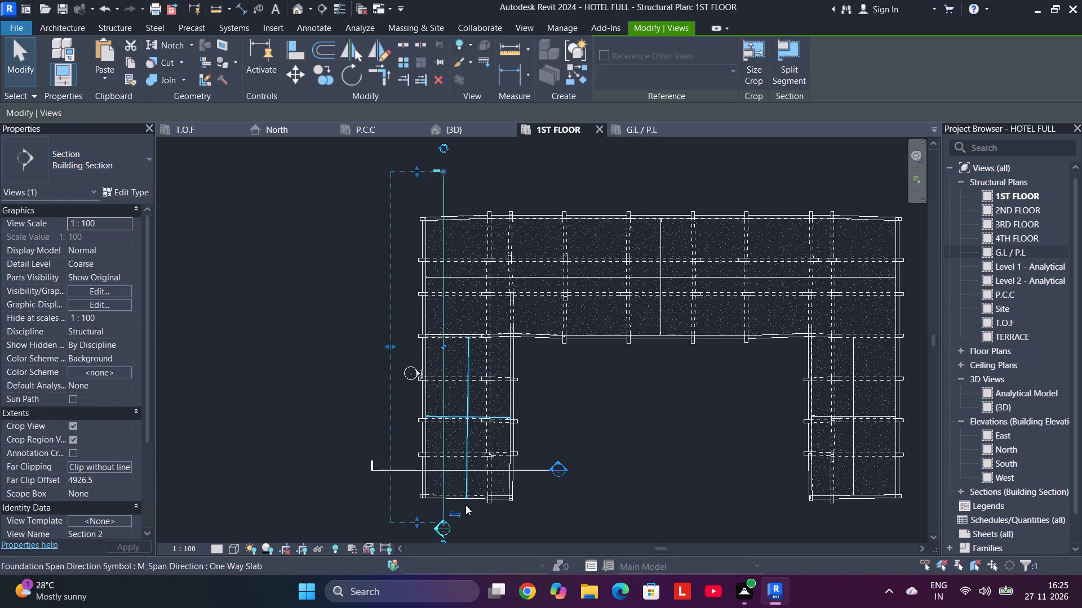
left_click(454, 521)
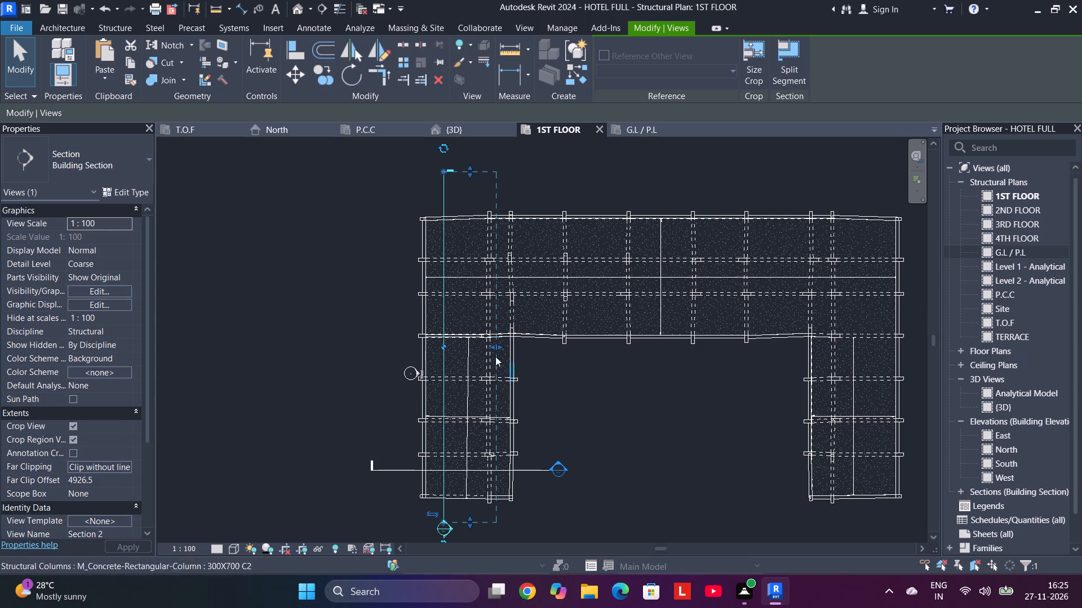
left_click_drag(495, 345, 489, 352)
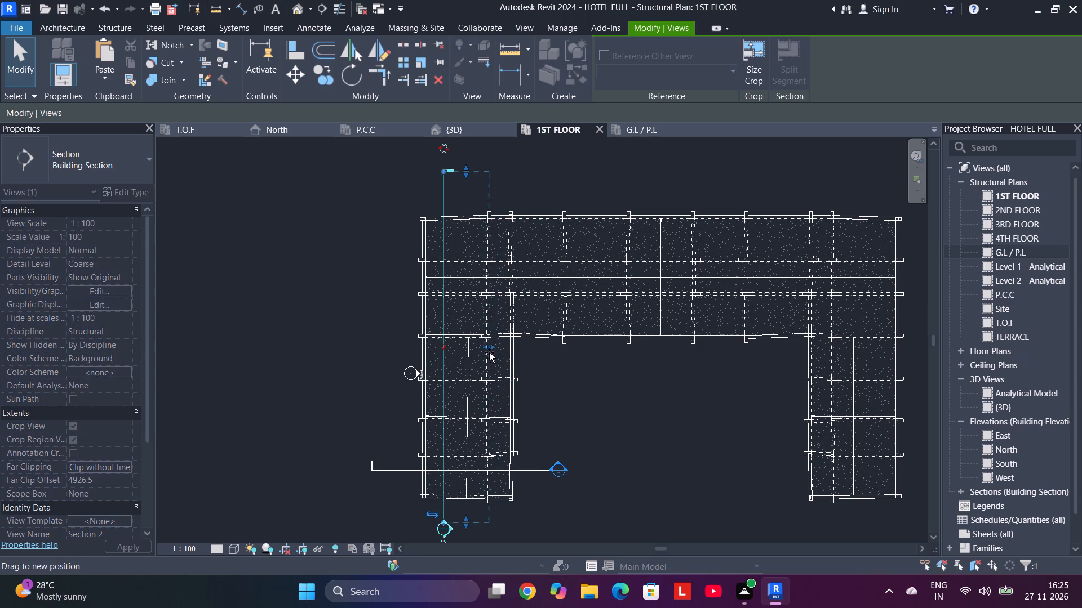
left_click_drag(489, 352, 495, 355)
key("Escape")
Open the view of the building section cut across the west wing's southern bay.
middle_click_drag(606, 398, 560, 247)
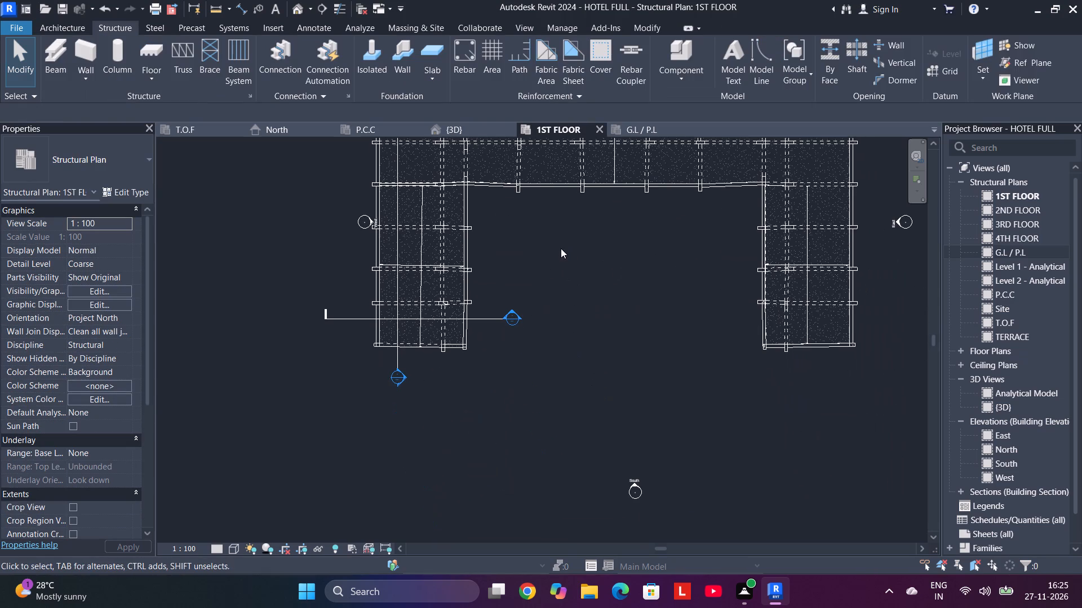
left_click(493, 320)
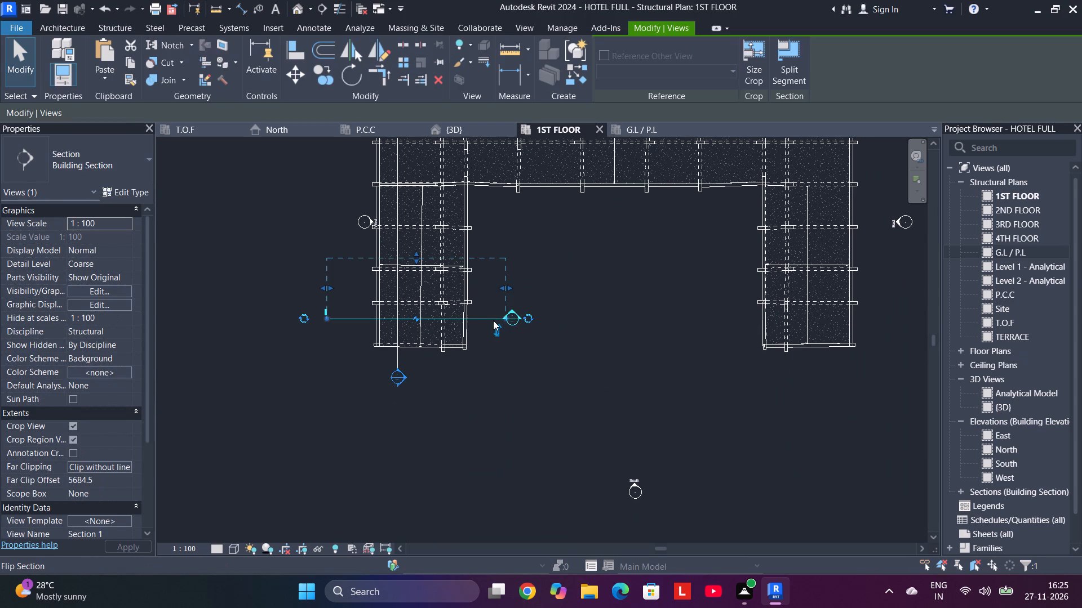
right_click(492, 319)
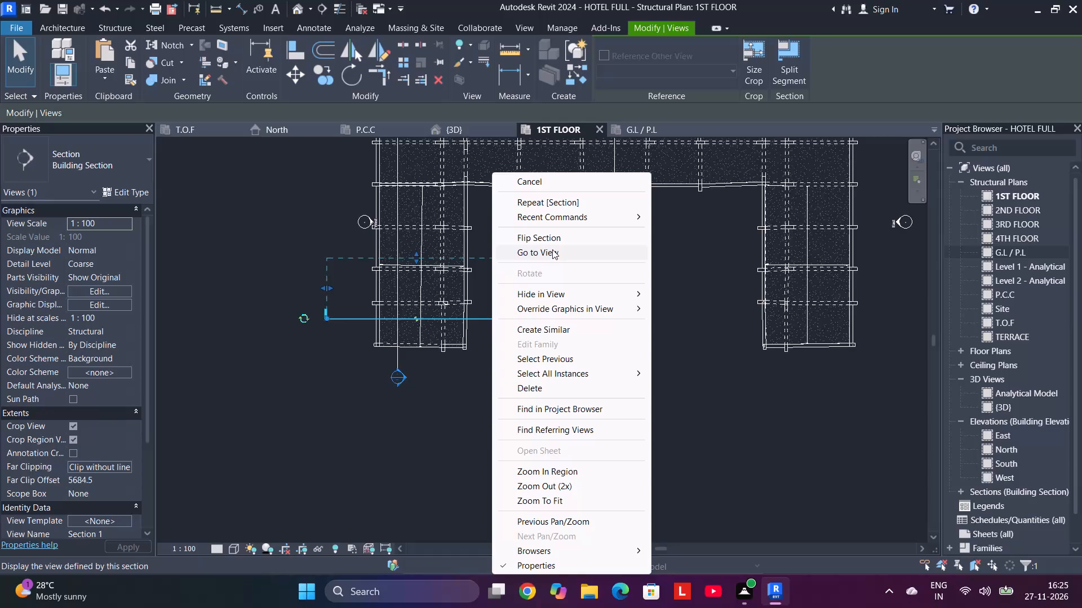
left_click(552, 250)
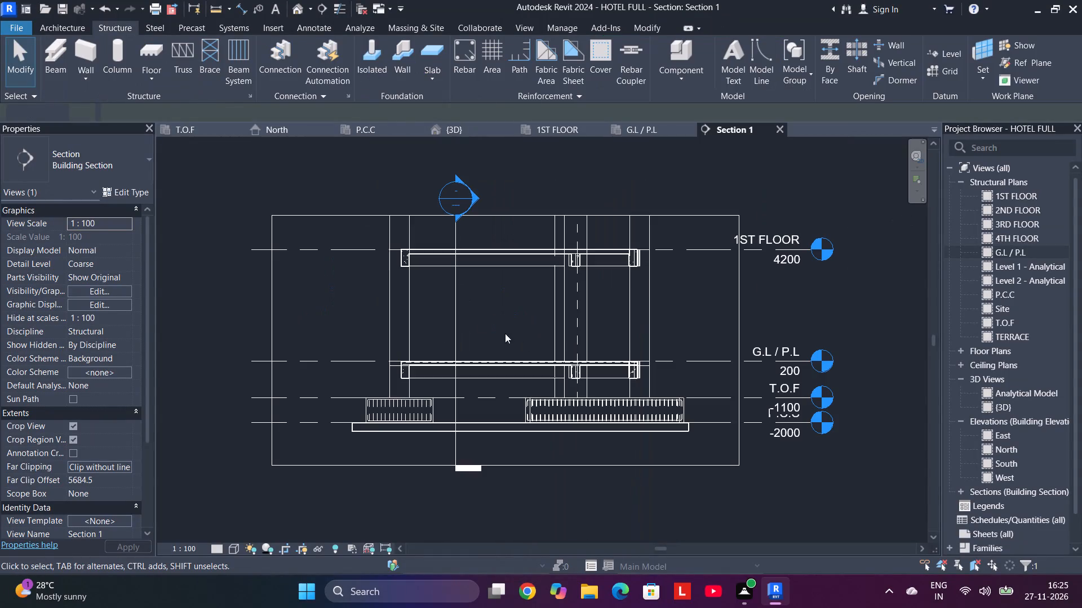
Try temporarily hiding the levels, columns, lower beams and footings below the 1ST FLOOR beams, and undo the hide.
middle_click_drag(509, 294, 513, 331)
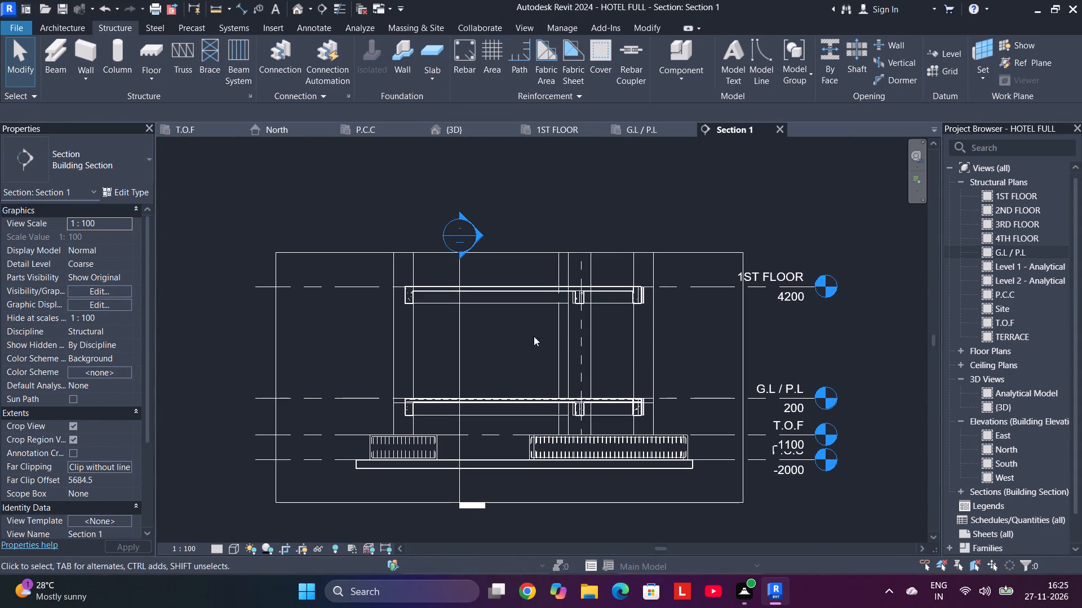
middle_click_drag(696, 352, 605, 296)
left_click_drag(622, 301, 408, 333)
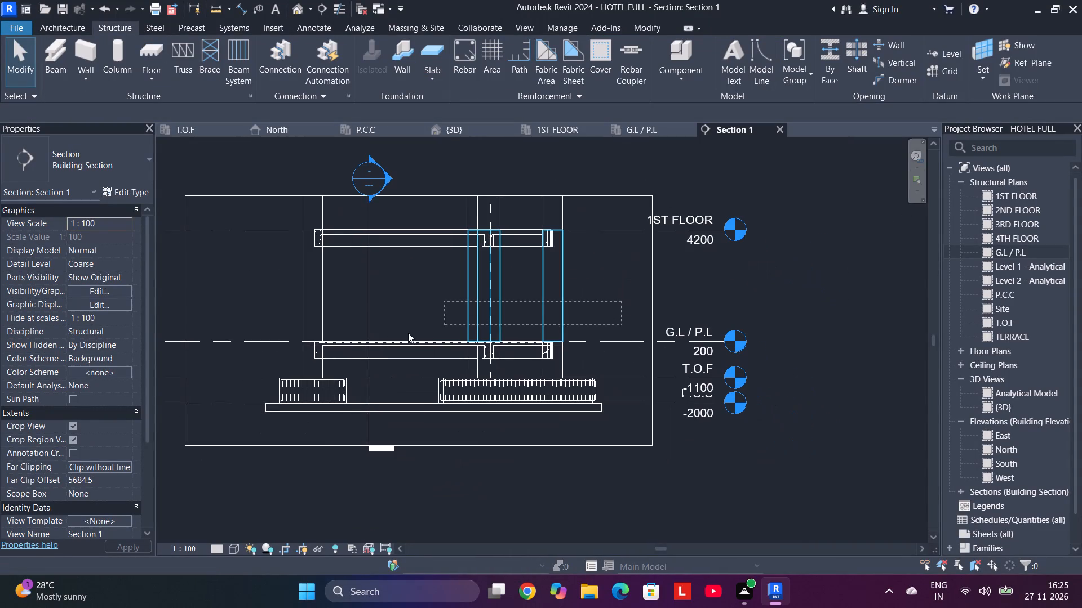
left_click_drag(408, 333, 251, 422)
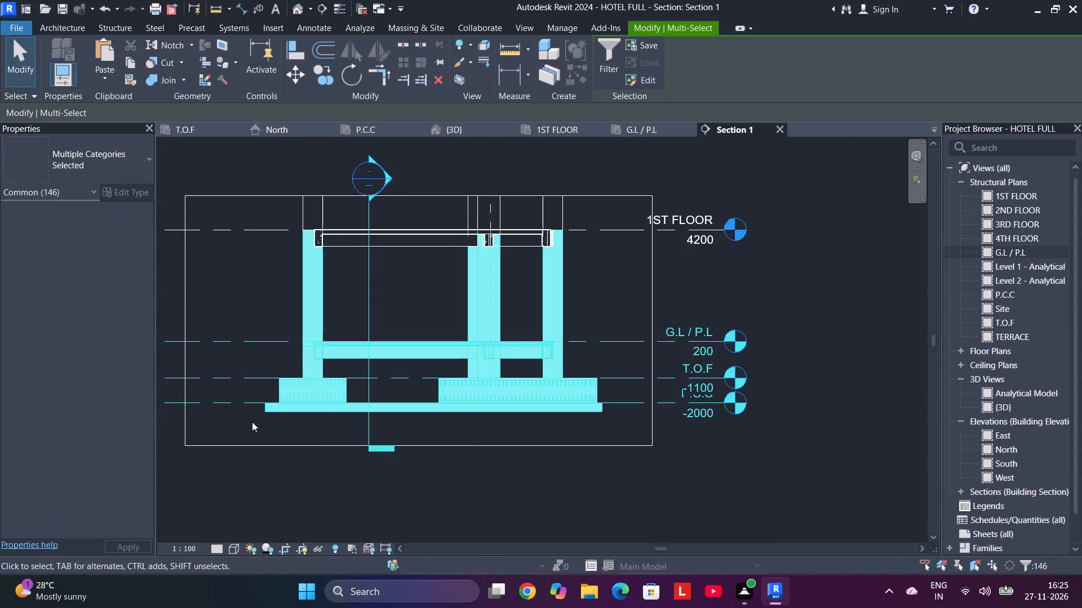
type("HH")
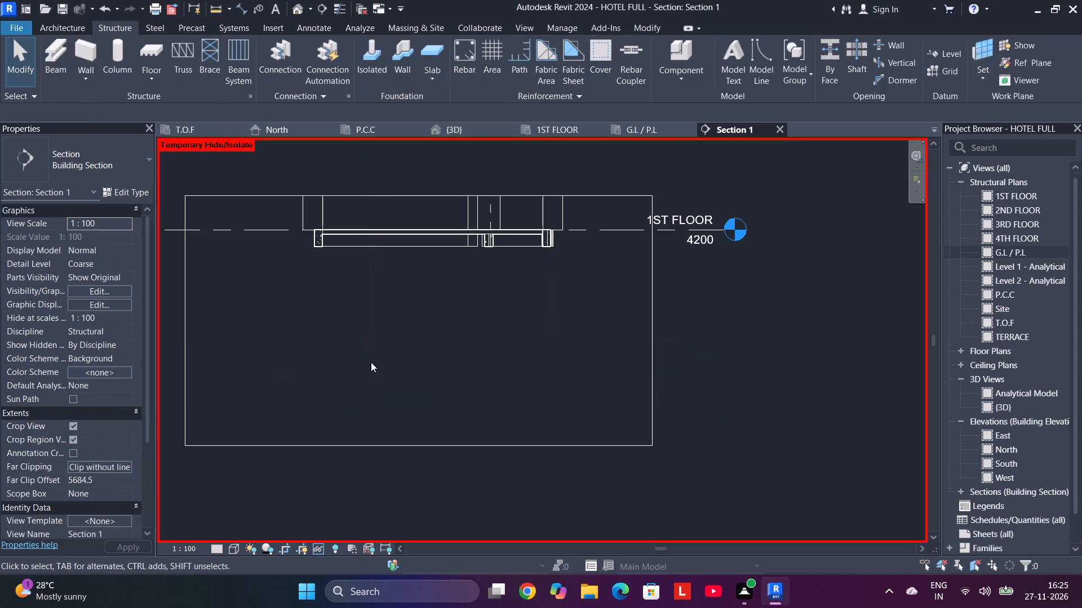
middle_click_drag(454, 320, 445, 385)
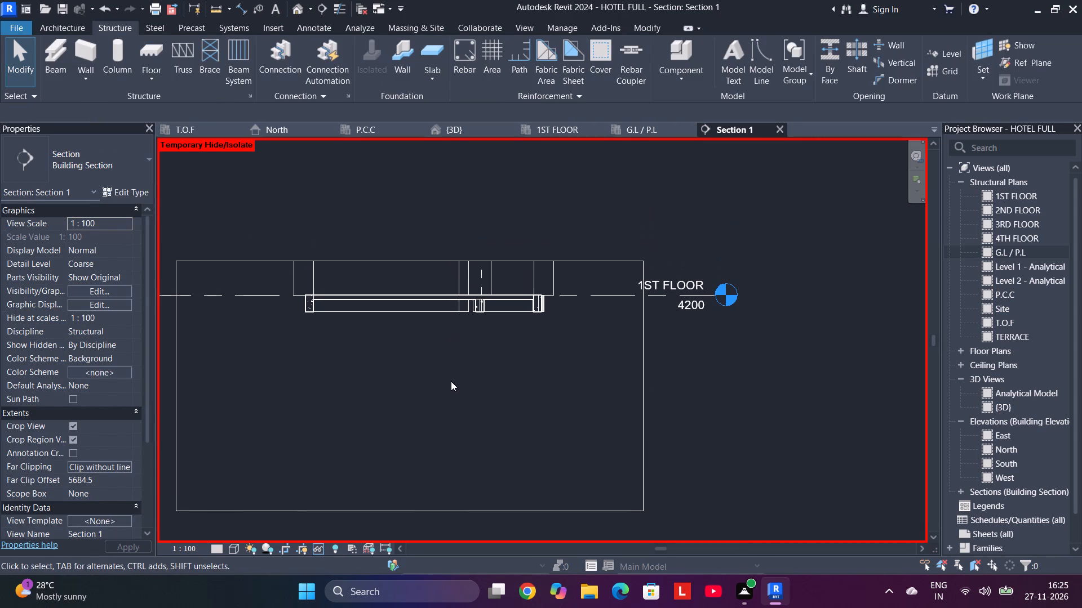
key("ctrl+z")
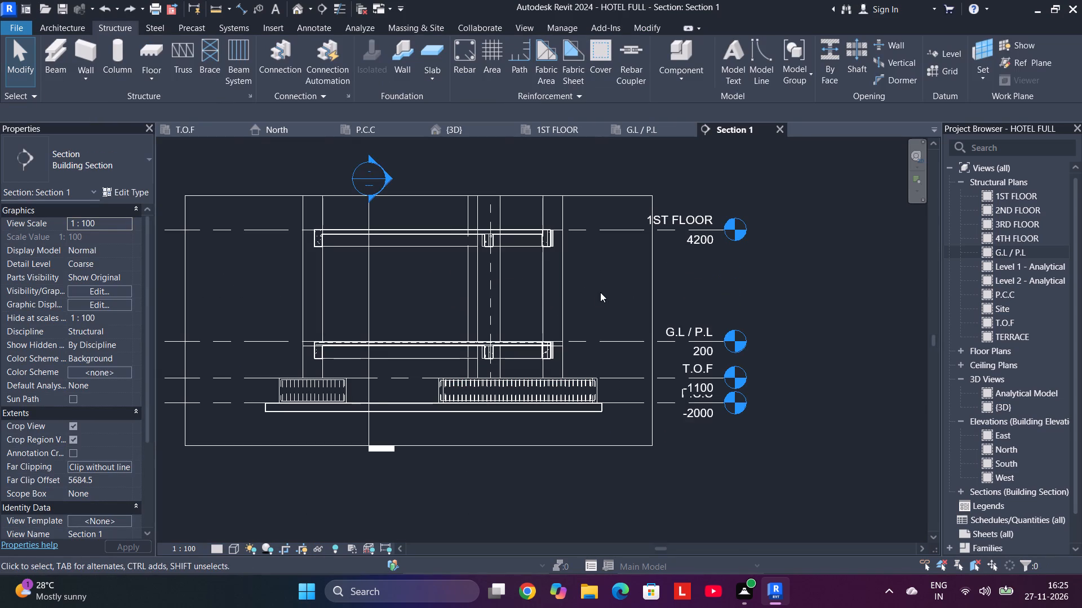
Temporarily hide the columns, lower beams, footings, levels and crossing section mark below the 1ST FLOOR beams.
left_click_drag(600, 292, 238, 422)
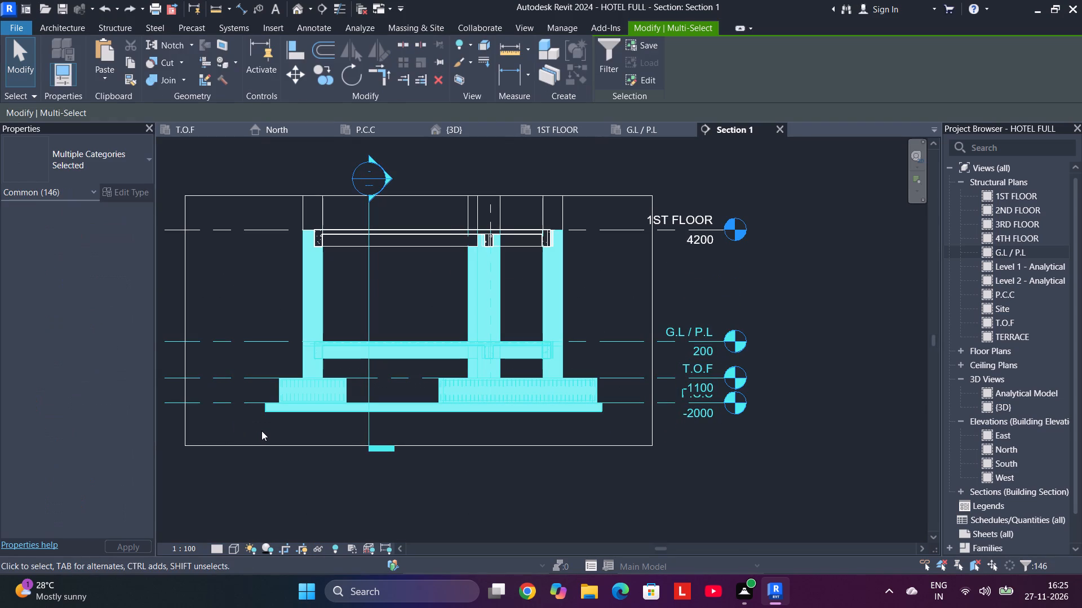
key("h")
key("h")
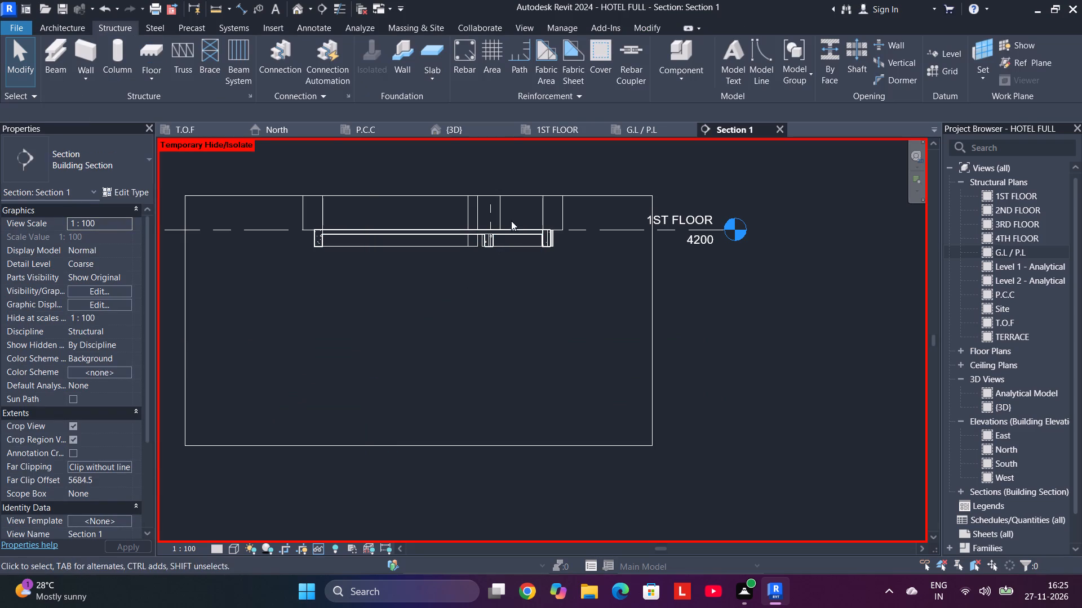
Raise the upper edge of the section's crop region further above the 1ST FLOOR level.
left_click(445, 195)
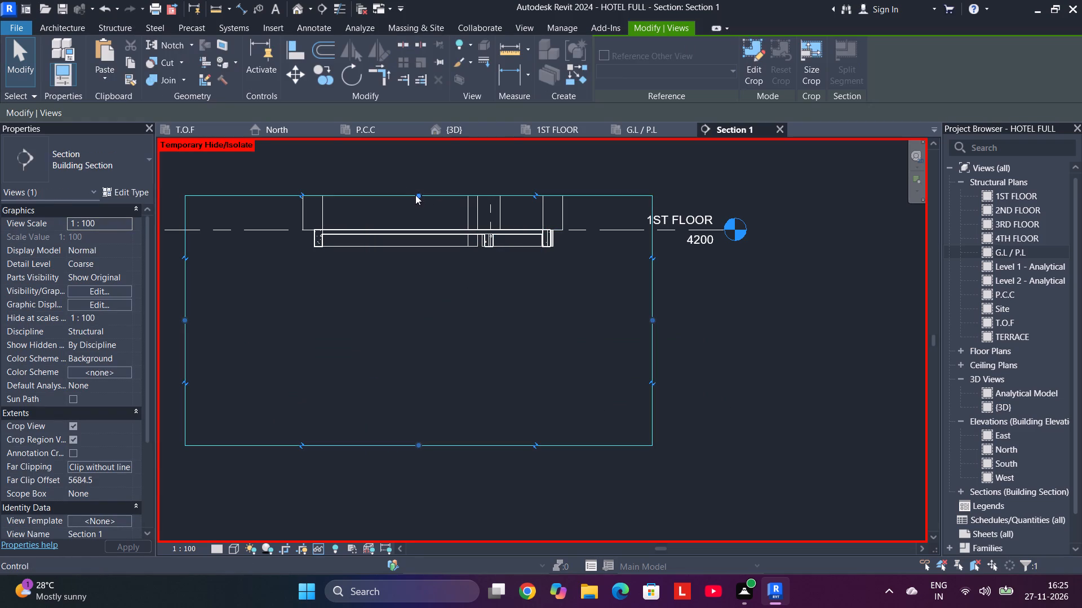
left_click_drag(415, 195, 419, 136)
left_click(419, 151)
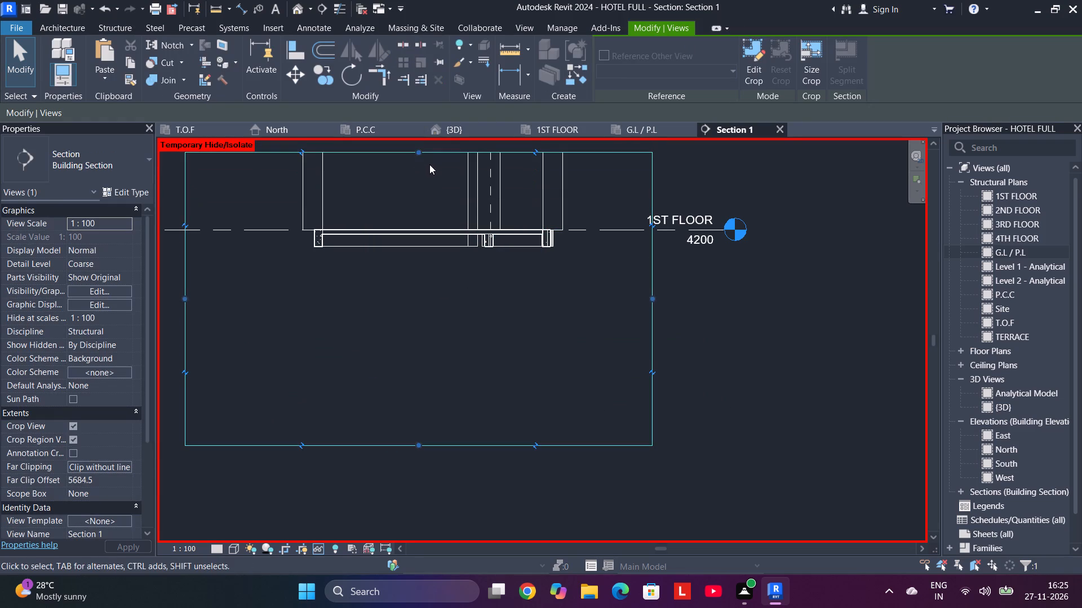
Temporarily hide the columns above 1ST FLOOR and the beams spanning behind the cut, leaving the slab and cut beams isolated.
middle_click_drag(429, 171, 427, 247)
left_click_drag(581, 275, 237, 288)
type("HH")
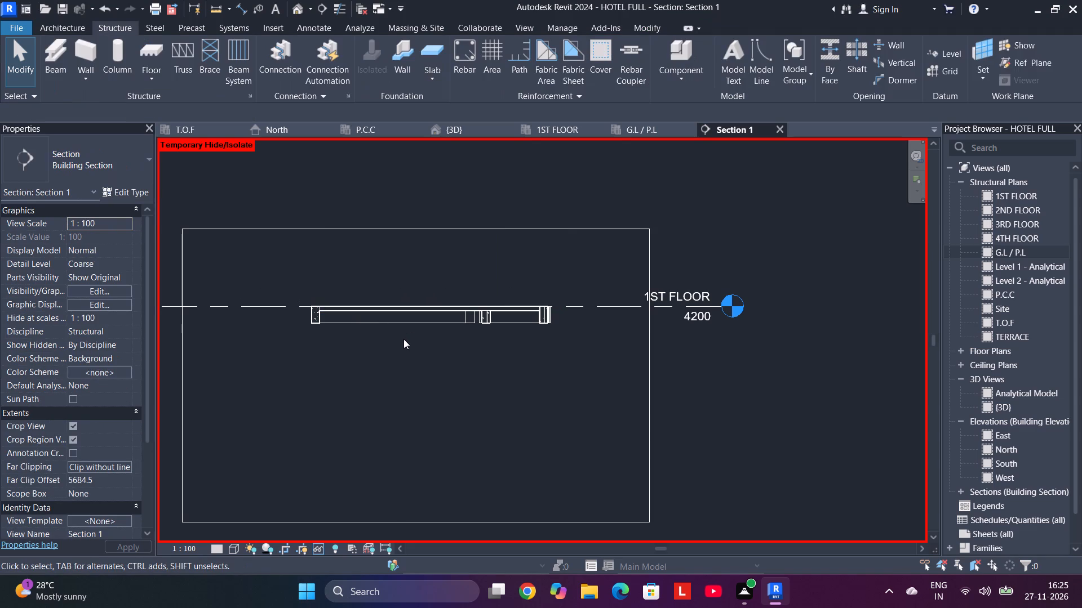
scroll(403, 339, "up", 6)
left_click_drag(440, 327, 361, 296)
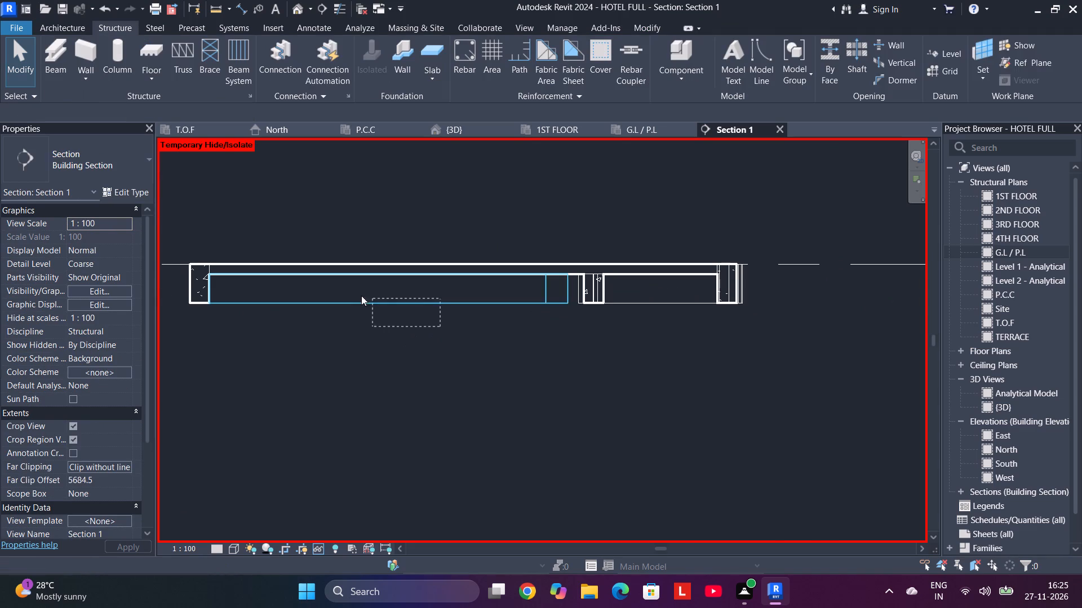
left_click_drag(361, 296, 341, 291)
key("h")
key("h")
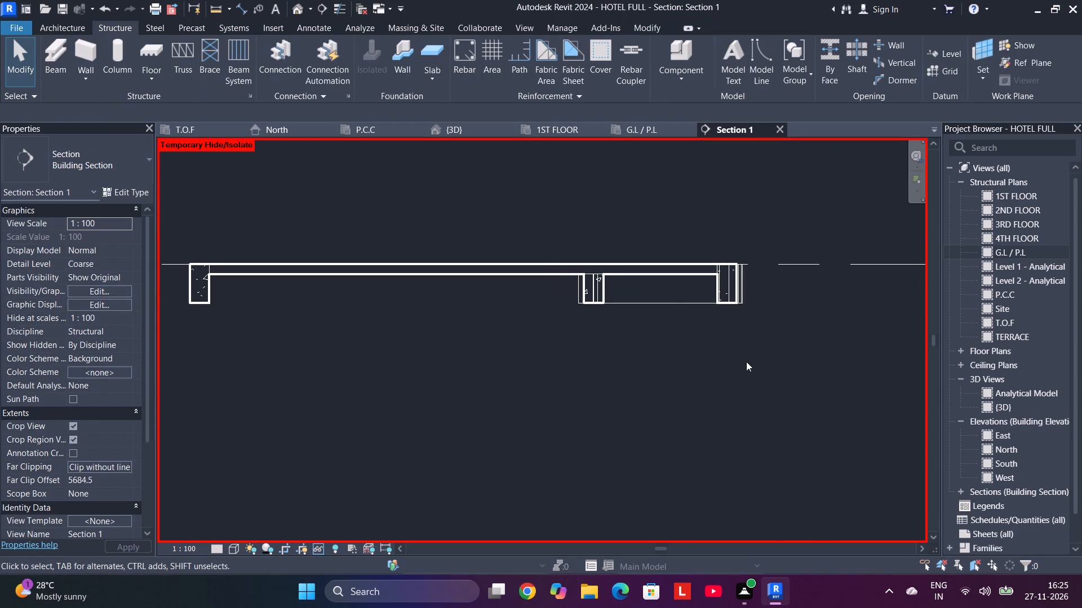
left_click_drag(677, 325, 638, 295)
type("HH")
scroll(580, 299, "up", 4)
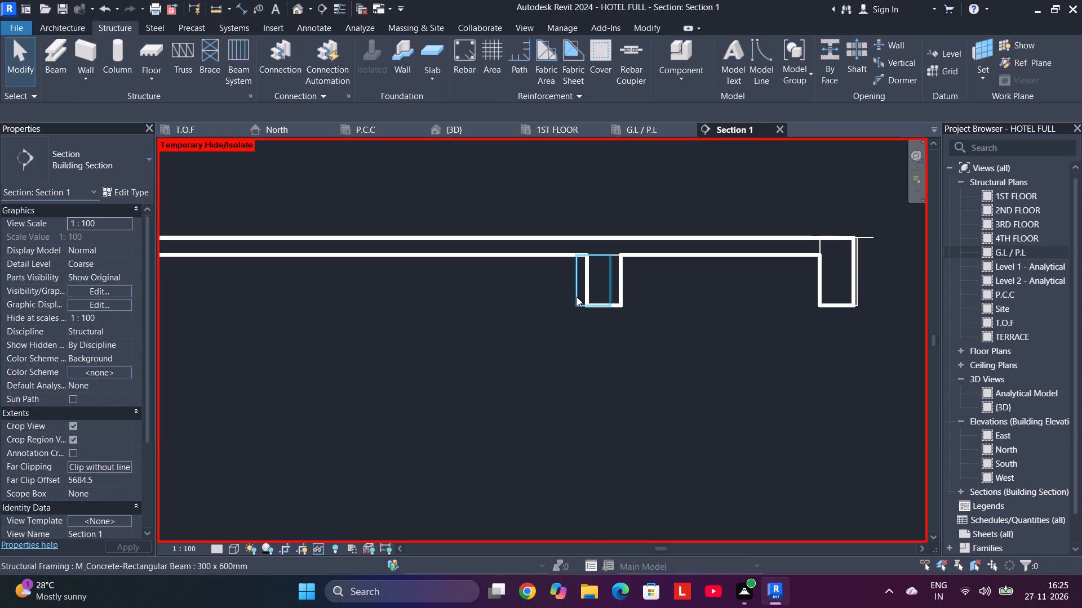
scroll(756, 278, "down", 4)
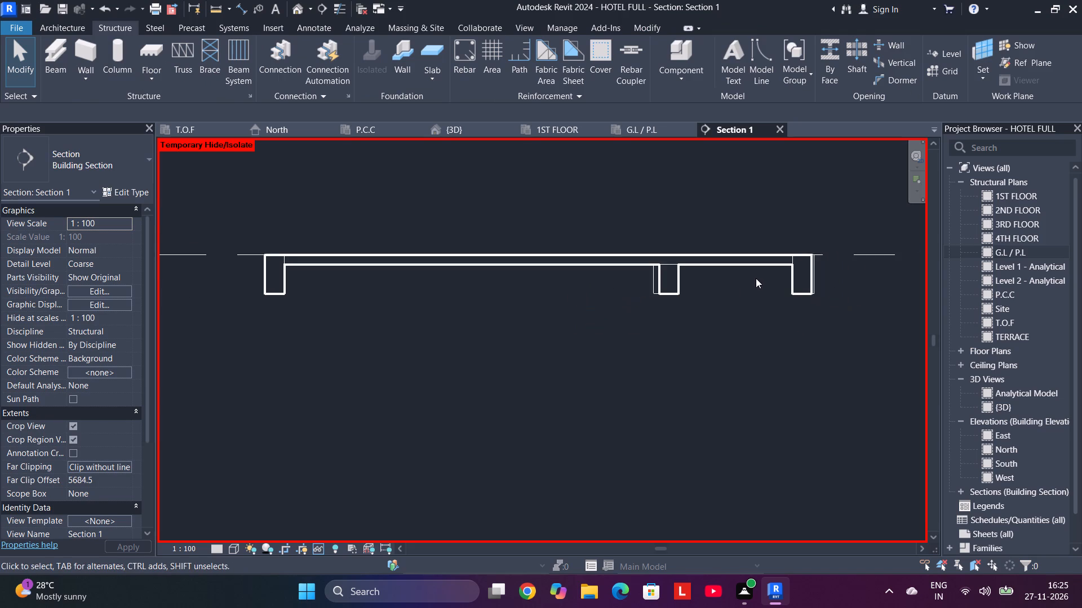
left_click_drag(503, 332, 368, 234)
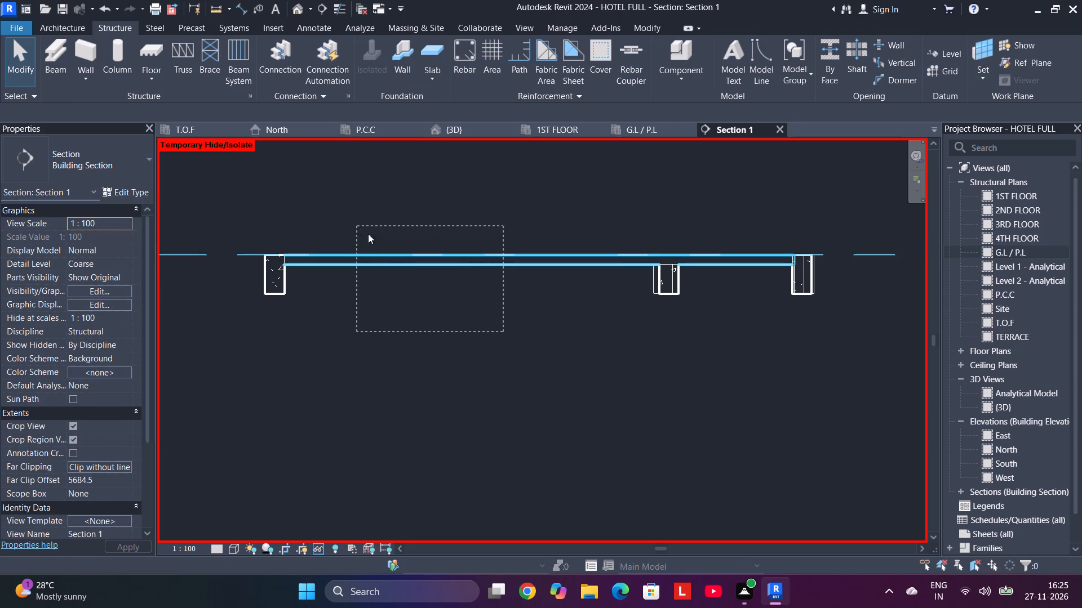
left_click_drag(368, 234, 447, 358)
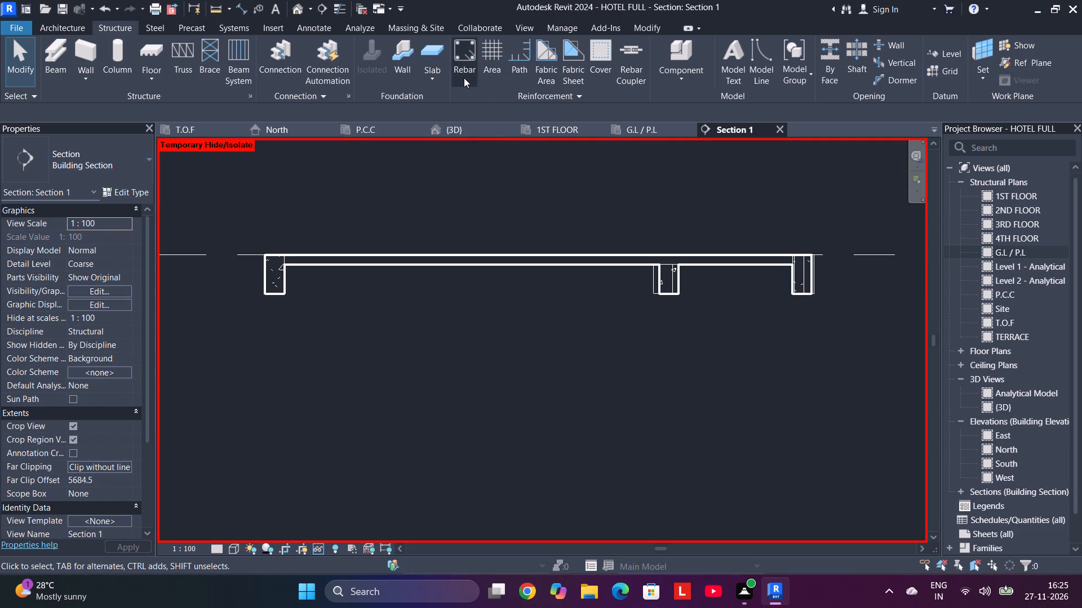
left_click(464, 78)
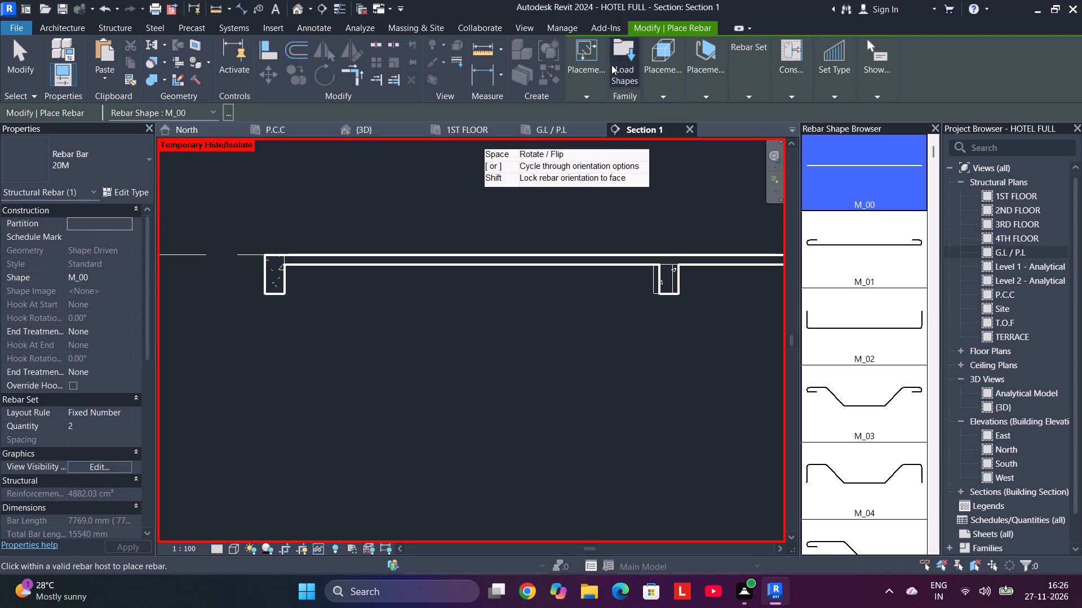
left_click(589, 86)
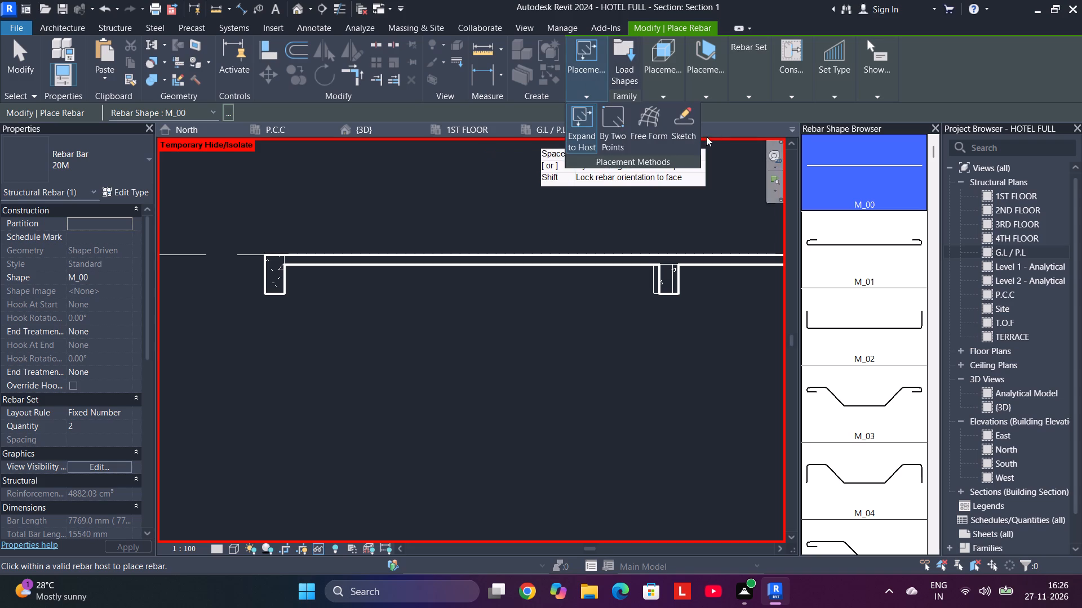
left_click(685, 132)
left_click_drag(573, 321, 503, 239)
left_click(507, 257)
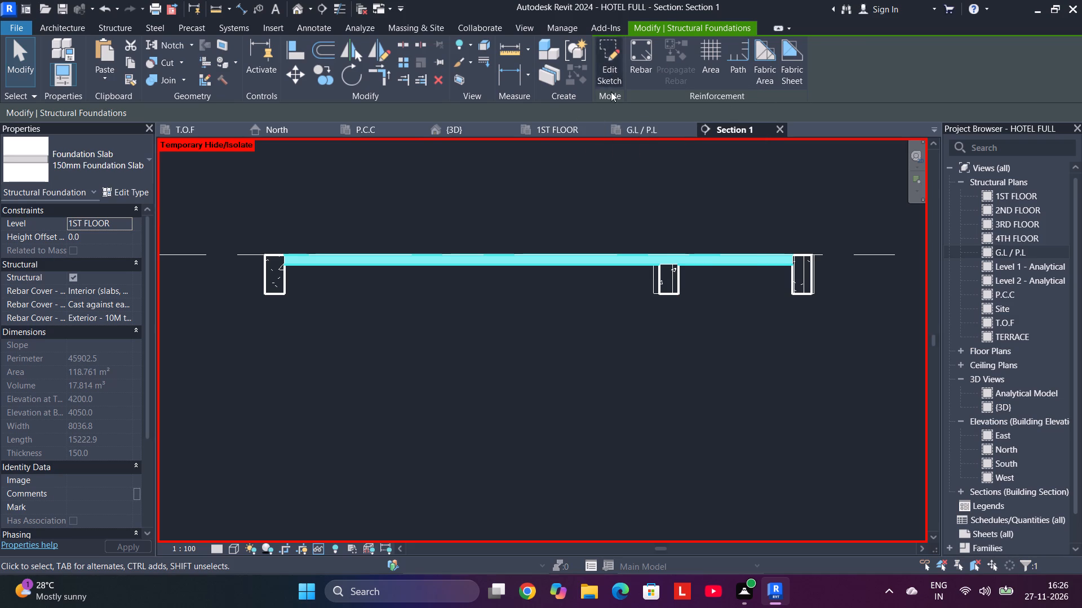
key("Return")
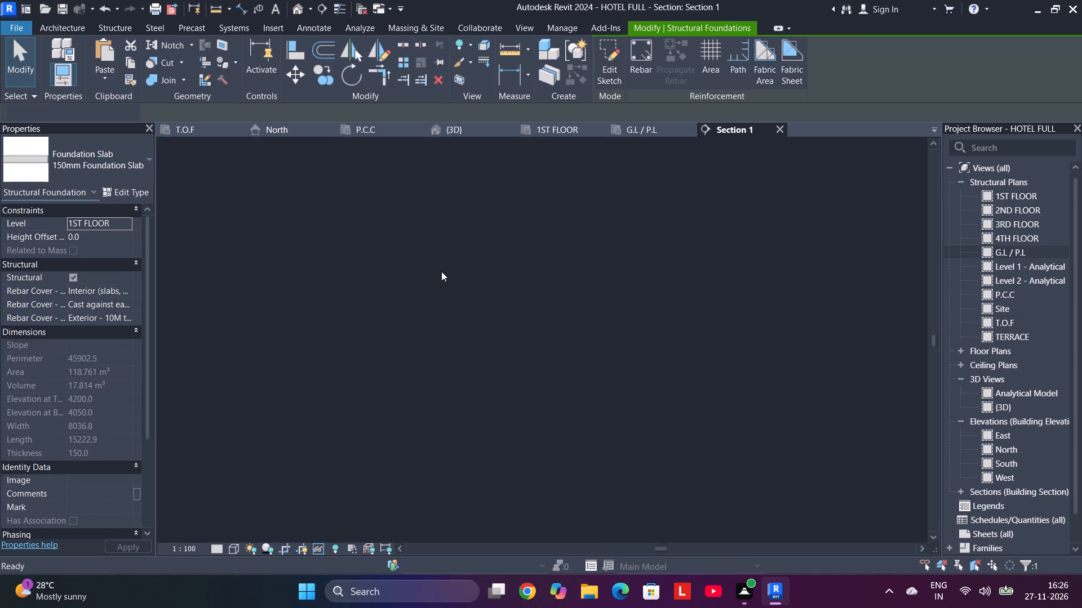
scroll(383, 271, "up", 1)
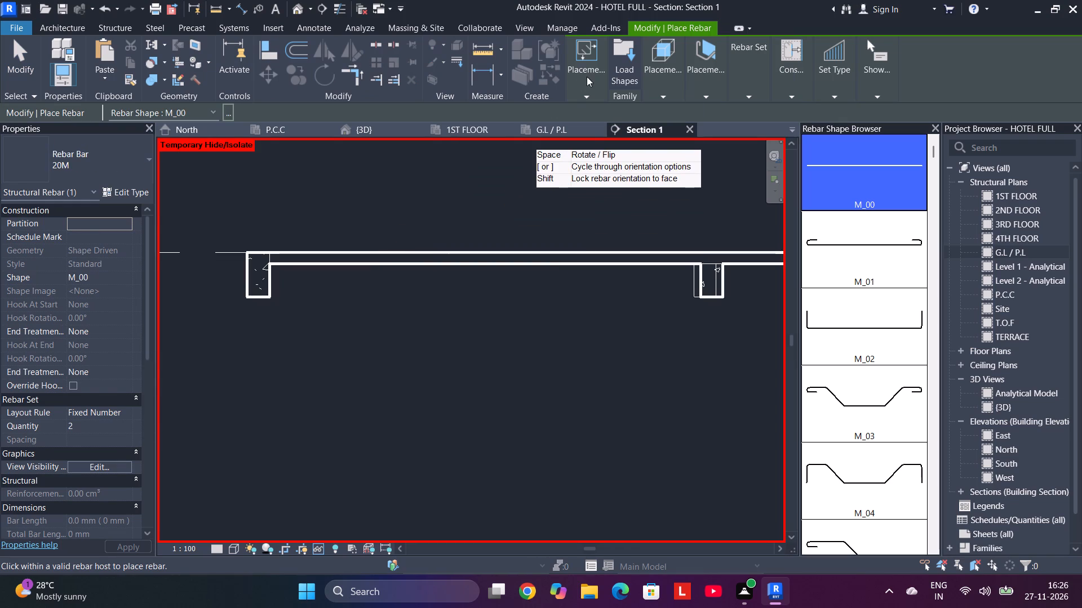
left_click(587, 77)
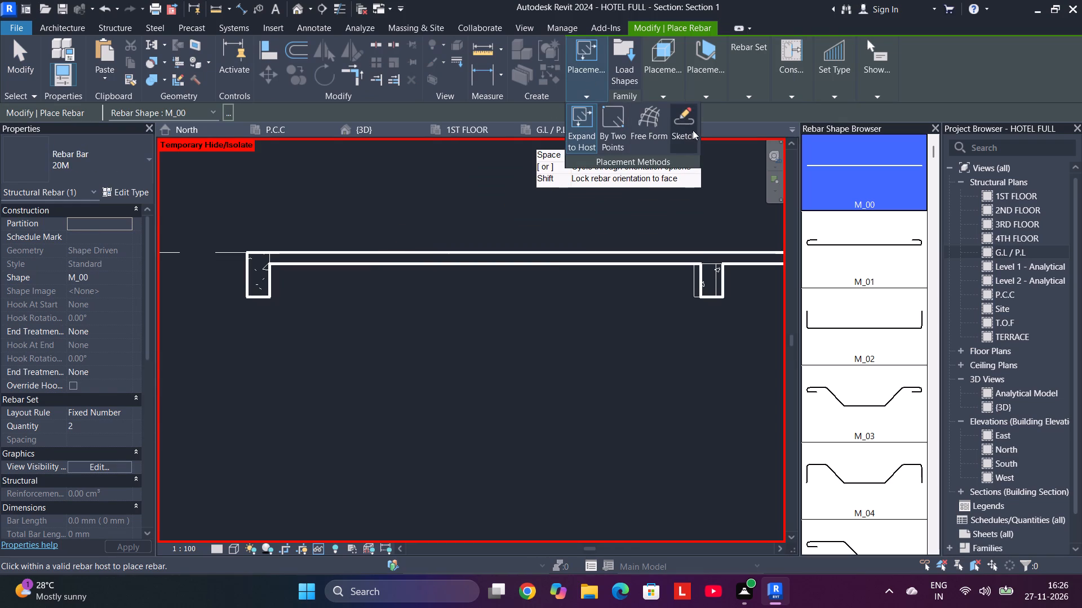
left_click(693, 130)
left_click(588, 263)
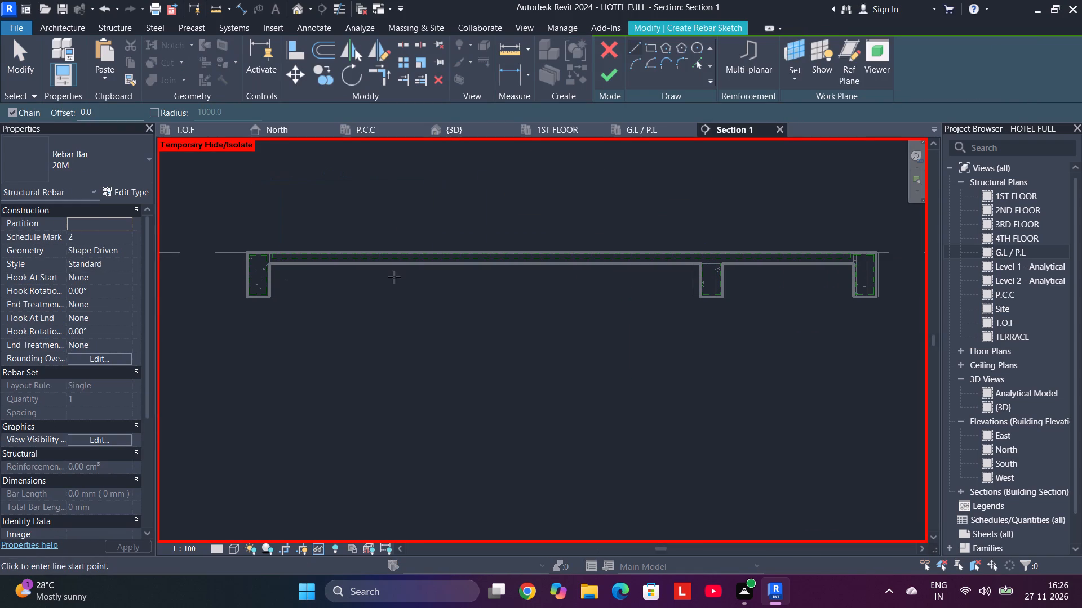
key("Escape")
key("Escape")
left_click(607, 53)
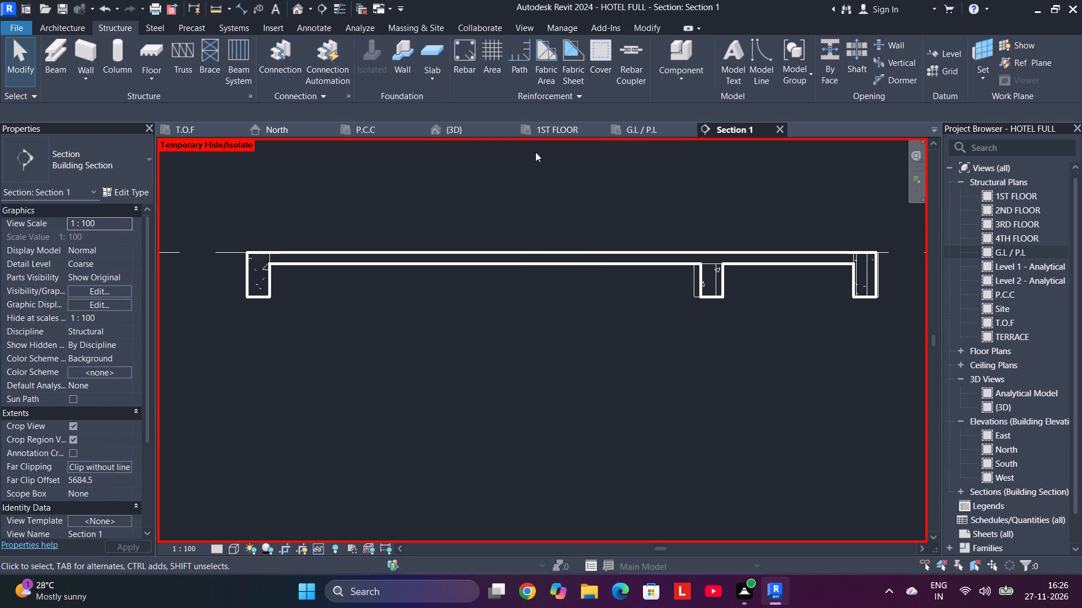
Assign the SLAB <20 mm> rebar cover to the main slab and both wing slabs in the 1ST FLOOR plan.
left_click(639, 126)
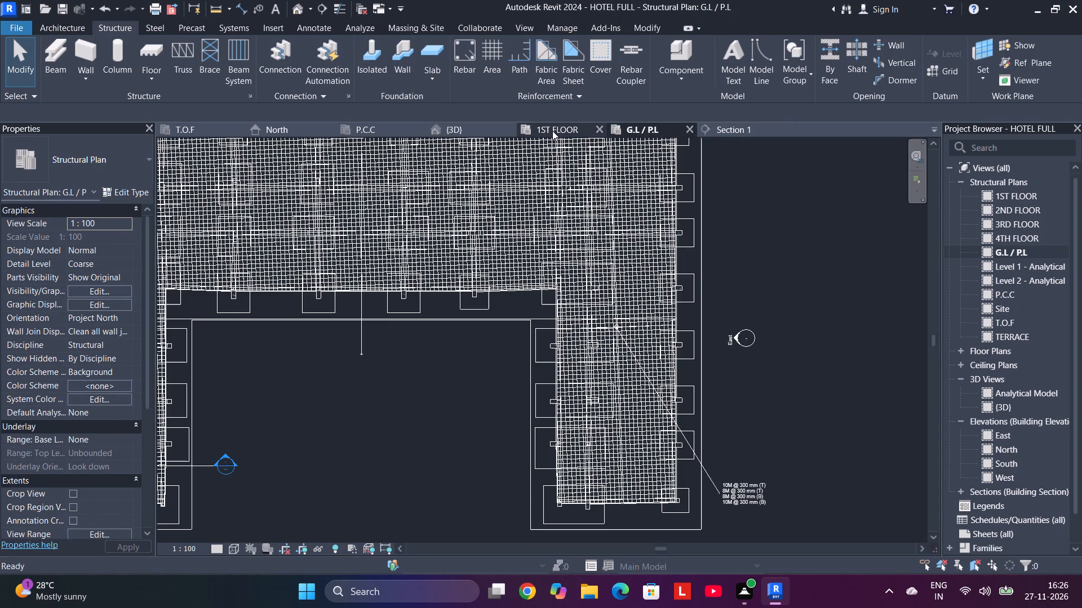
left_click(552, 131)
scroll(382, 254, "up", 1)
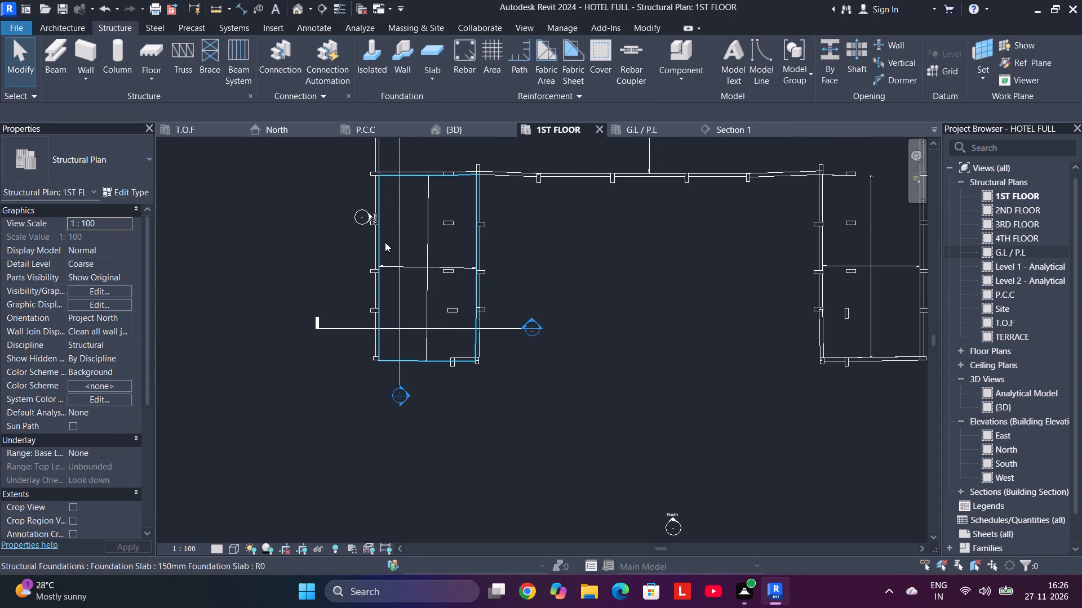
left_click(384, 242)
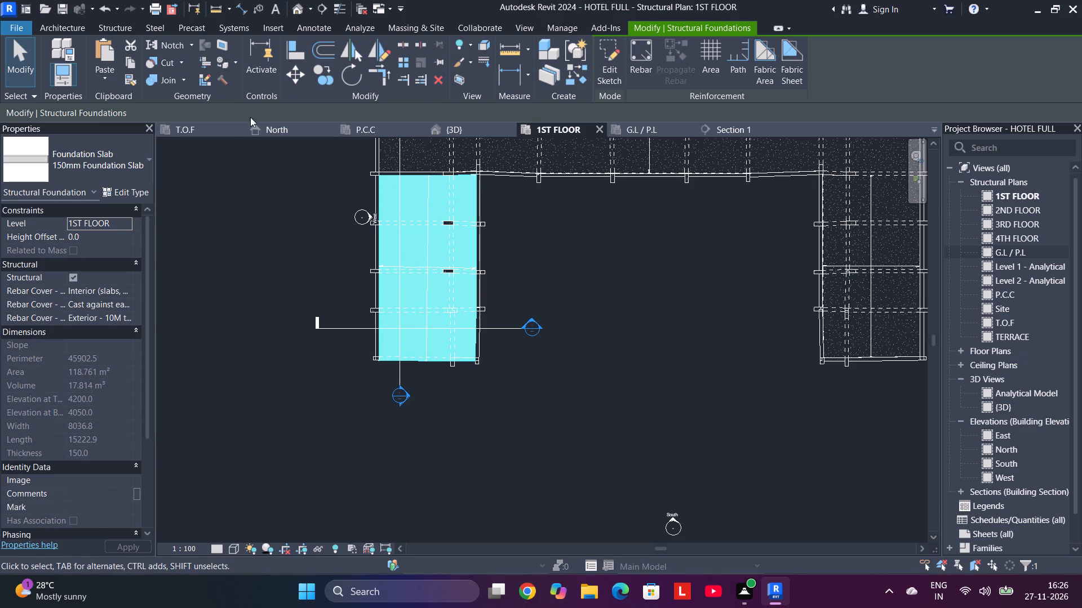
left_click(116, 29)
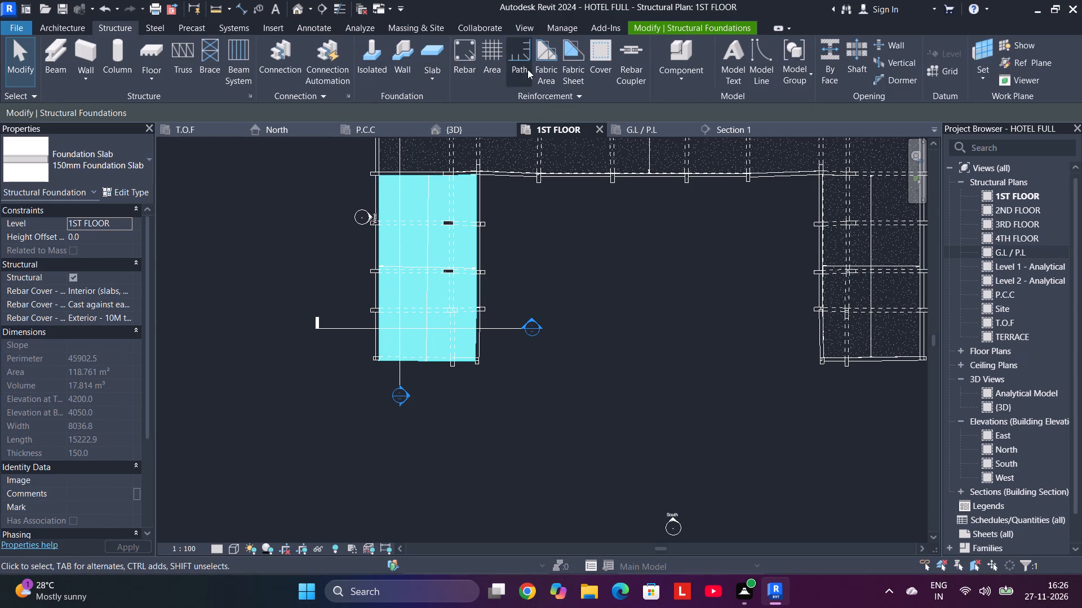
left_click(597, 61)
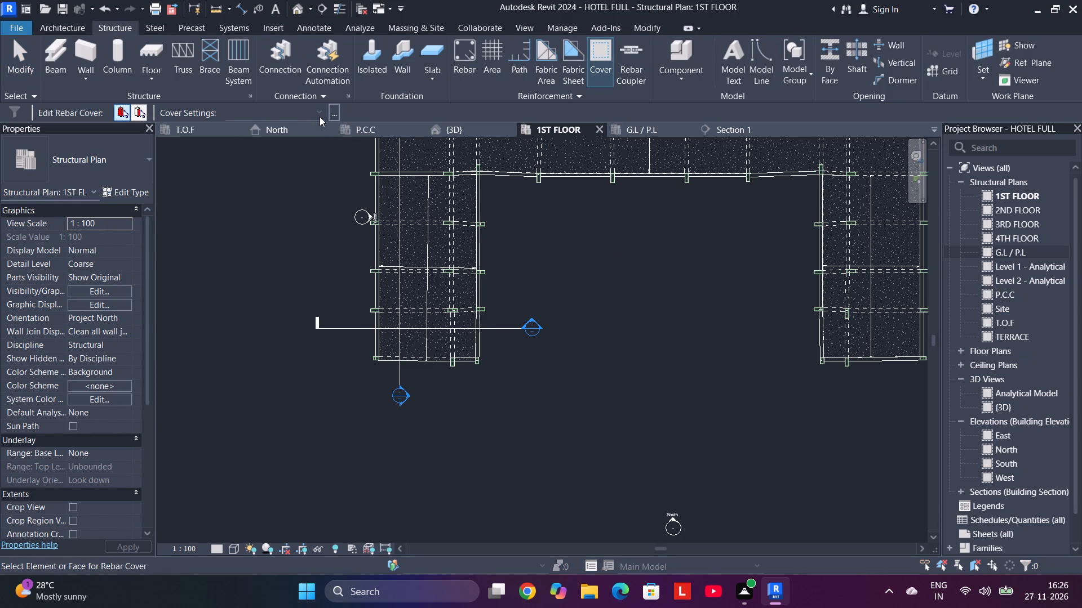
scroll(383, 249, "up", 4)
left_click(375, 244)
middle_click_drag(537, 207, 525, 377)
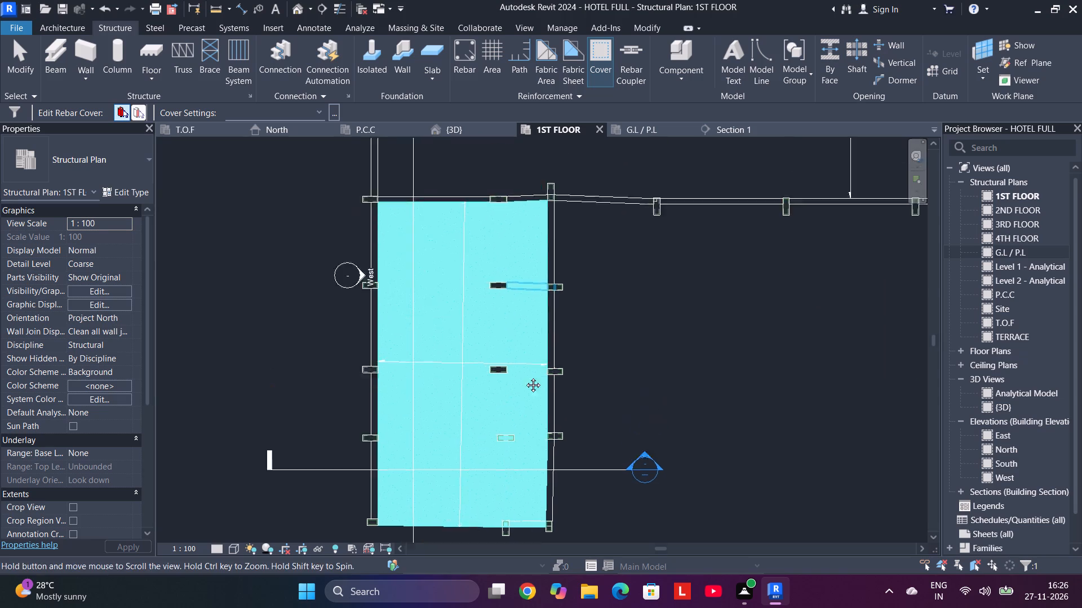
middle_click_drag(525, 377, 512, 429)
left_click(583, 336)
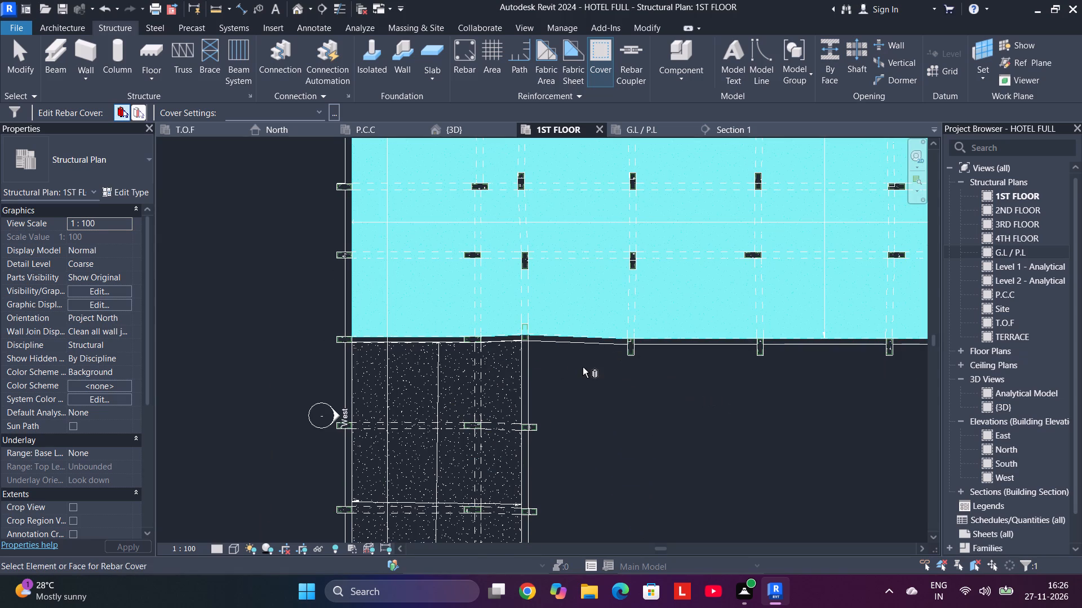
left_click(516, 370, "ctrl")
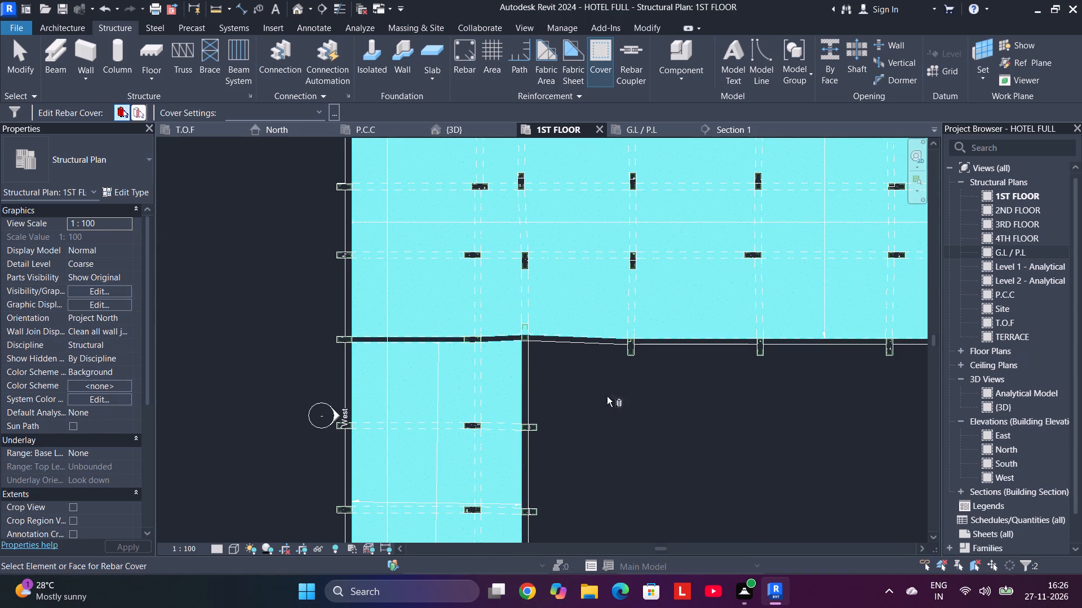
middle_click_drag(690, 419, 206, 310)
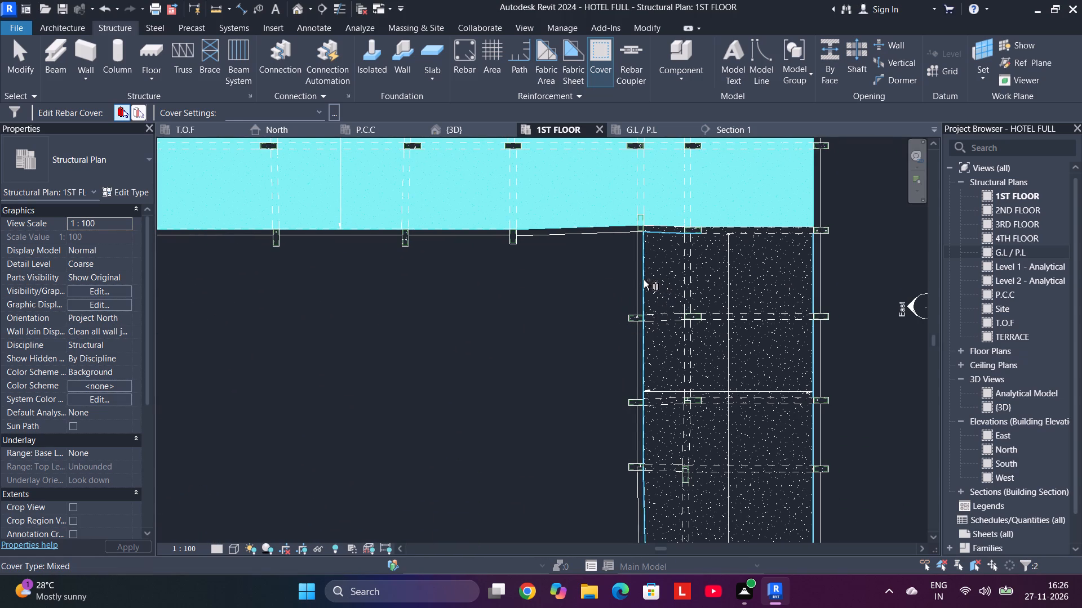
left_click(644, 280, "ctrl")
scroll(512, 347, "down", 4)
middle_click_drag(508, 346, 658, 297)
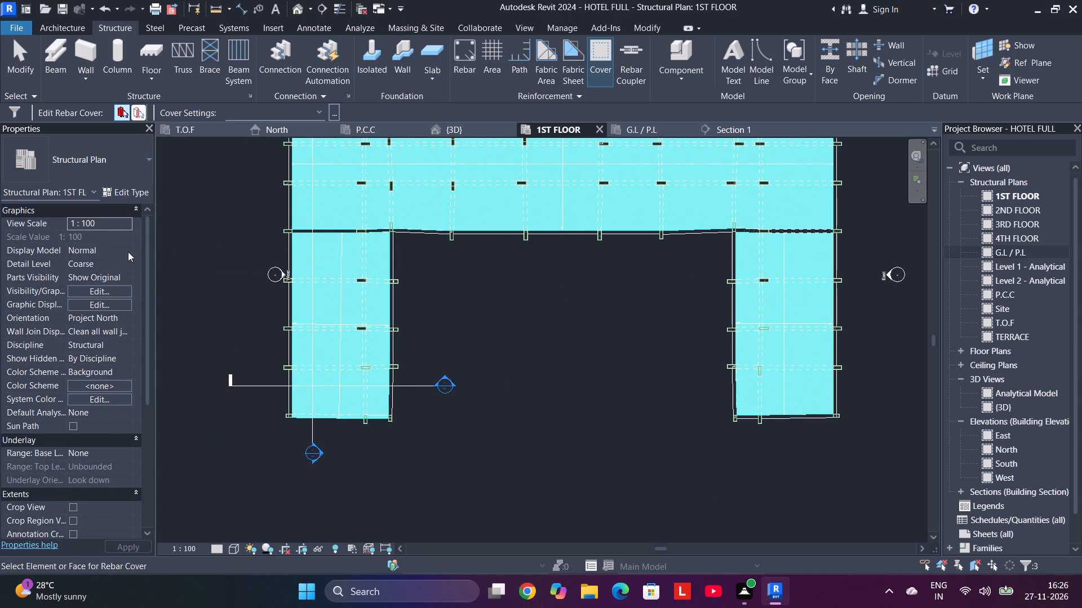
left_click(322, 108)
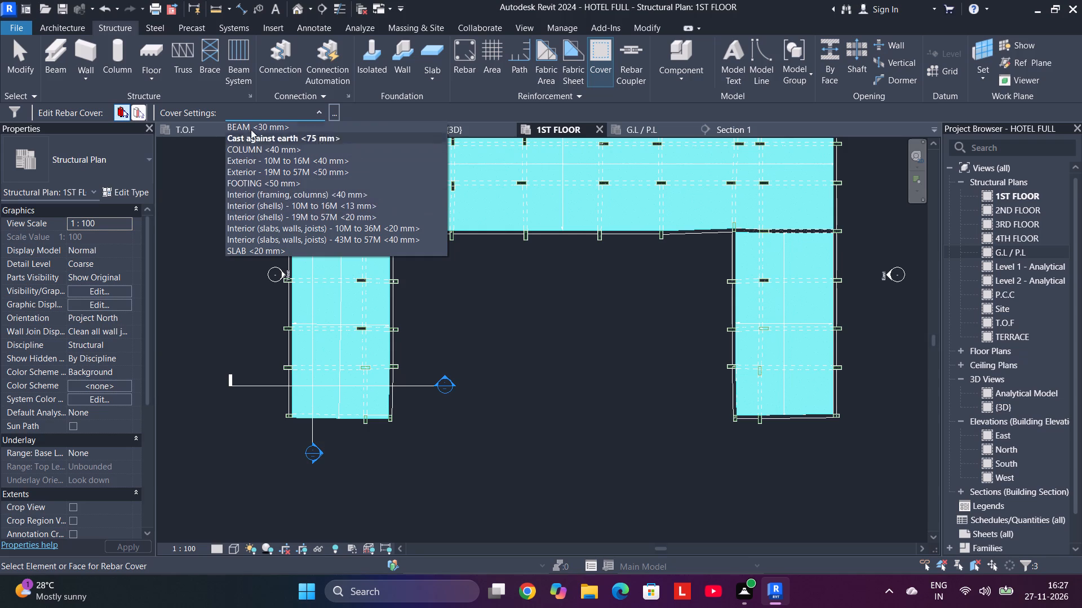
left_click(265, 254)
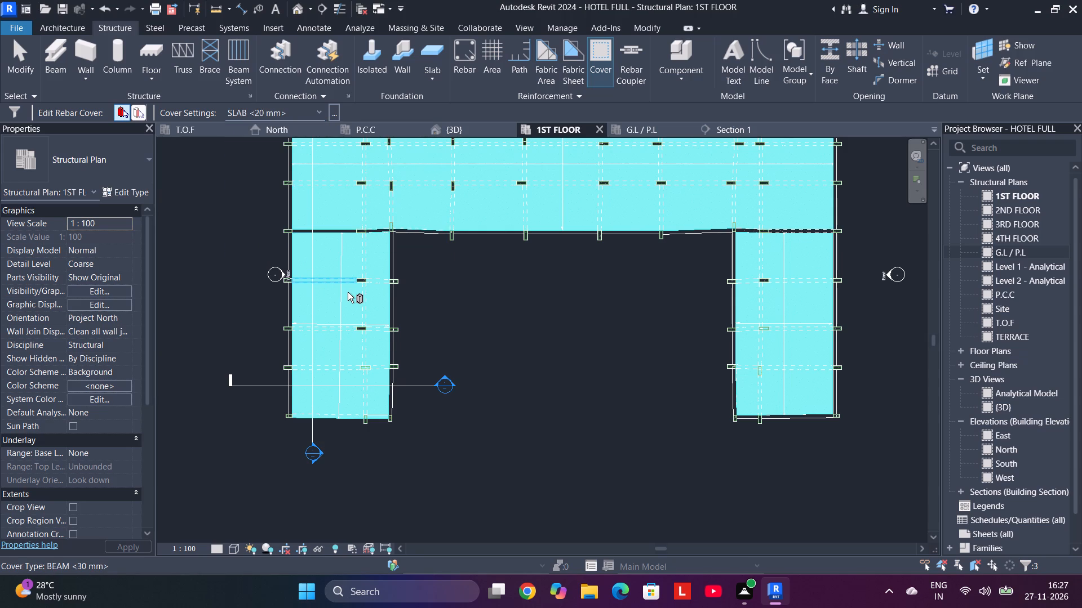
key("Return")
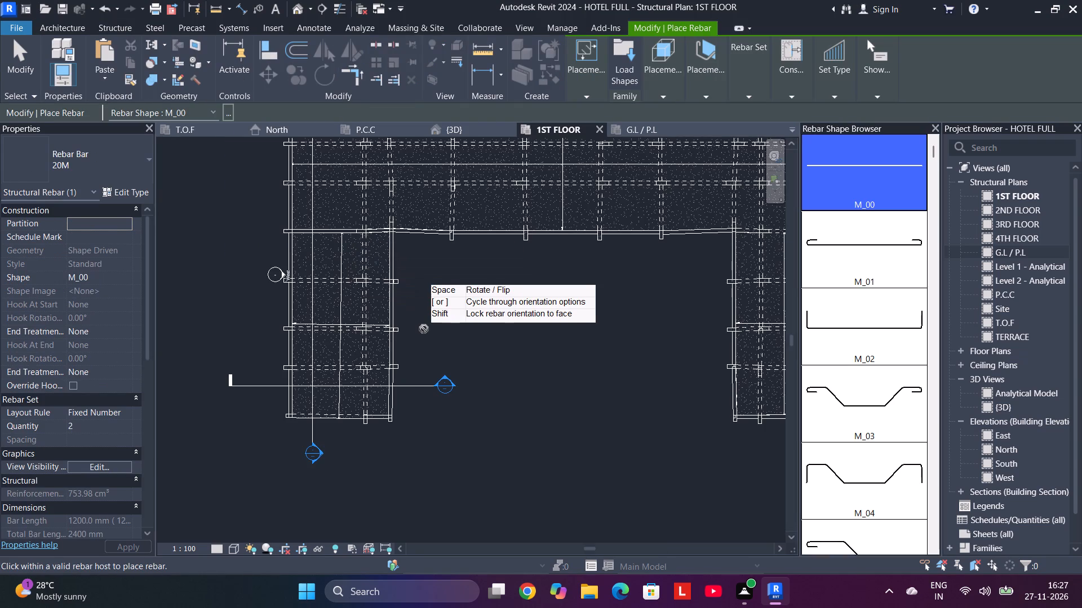
key("Escape")
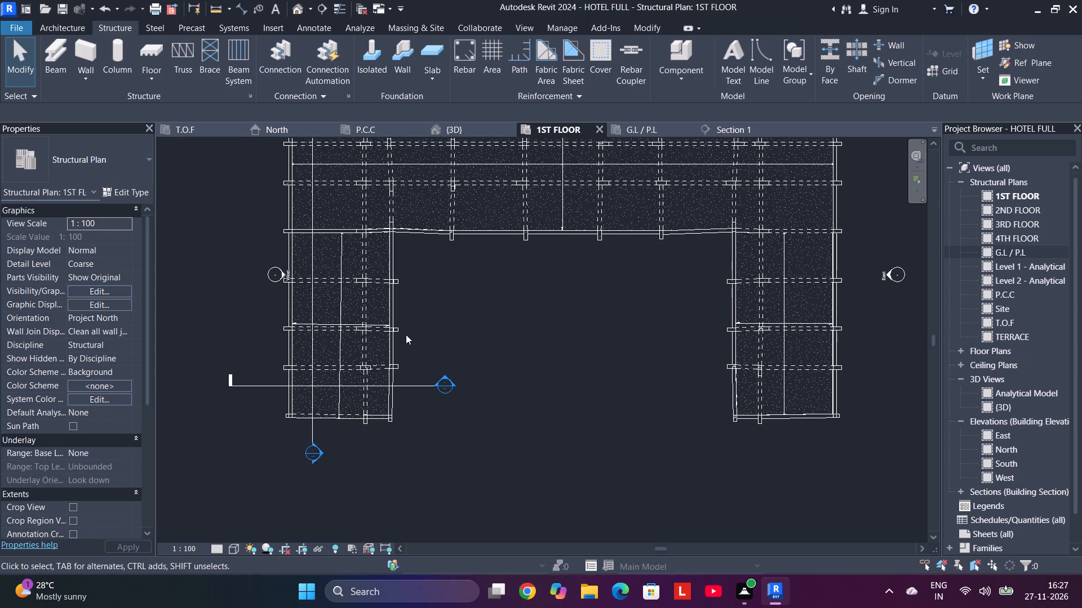
key("Escape")
Open the Section 1 view from its section mark crossing the wing slab in the 1ST FLOOR plan.
middle_click_drag(538, 391, 585, 378)
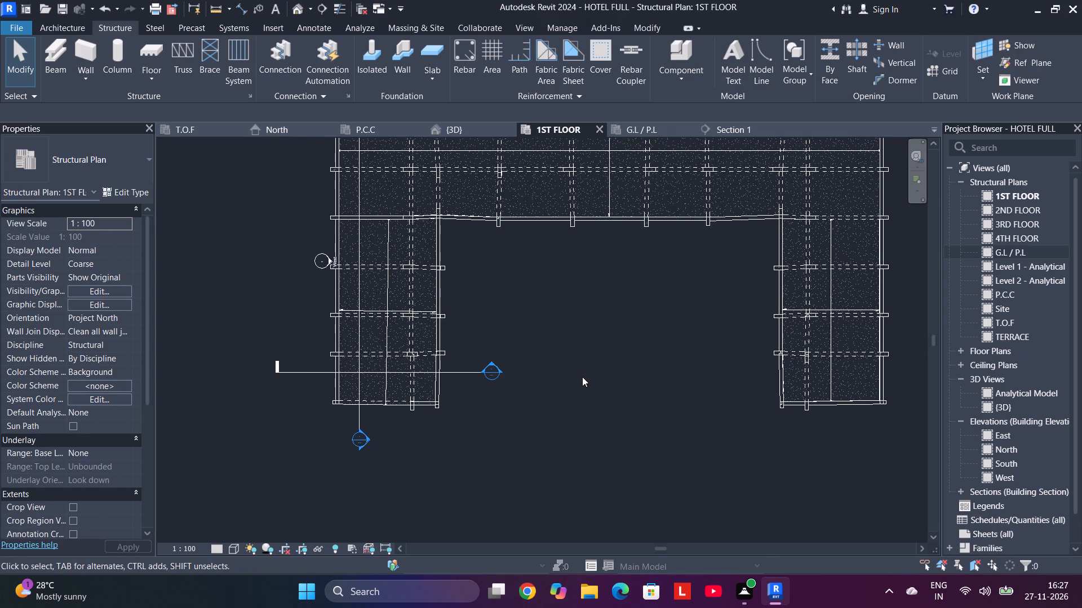
scroll(446, 321, "up", 1)
middle_click_drag(504, 311, 618, 304)
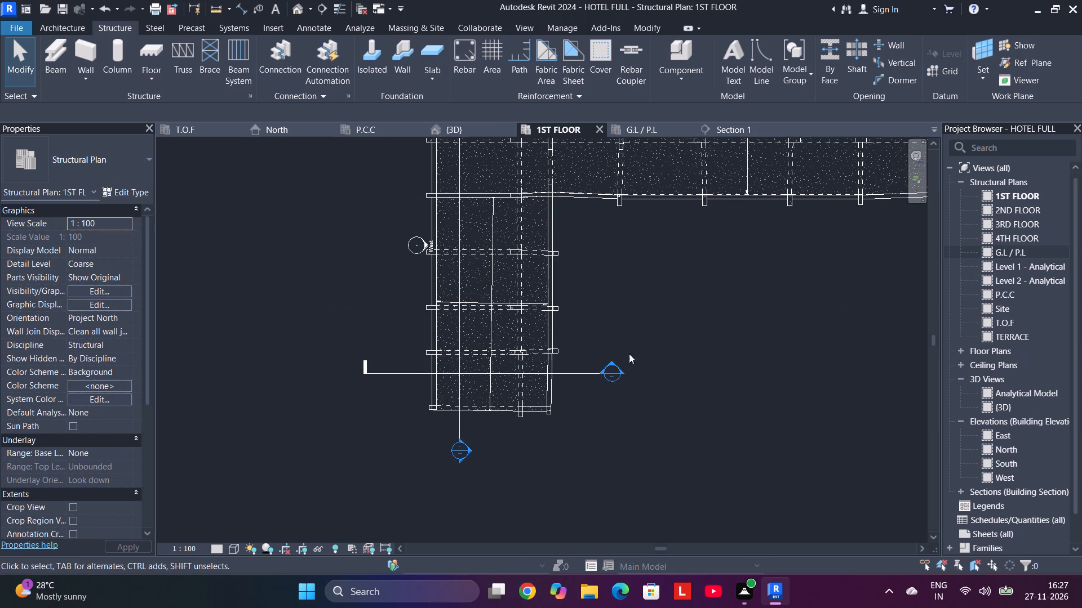
scroll(529, 422, "up", 3)
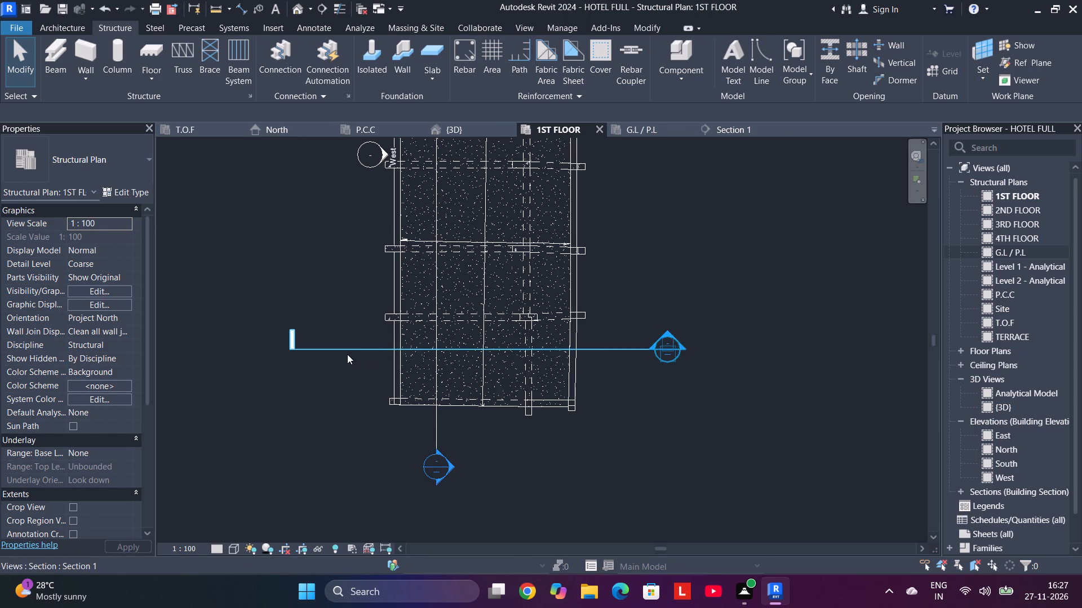
scroll(347, 354, "up", 3)
left_click(353, 349)
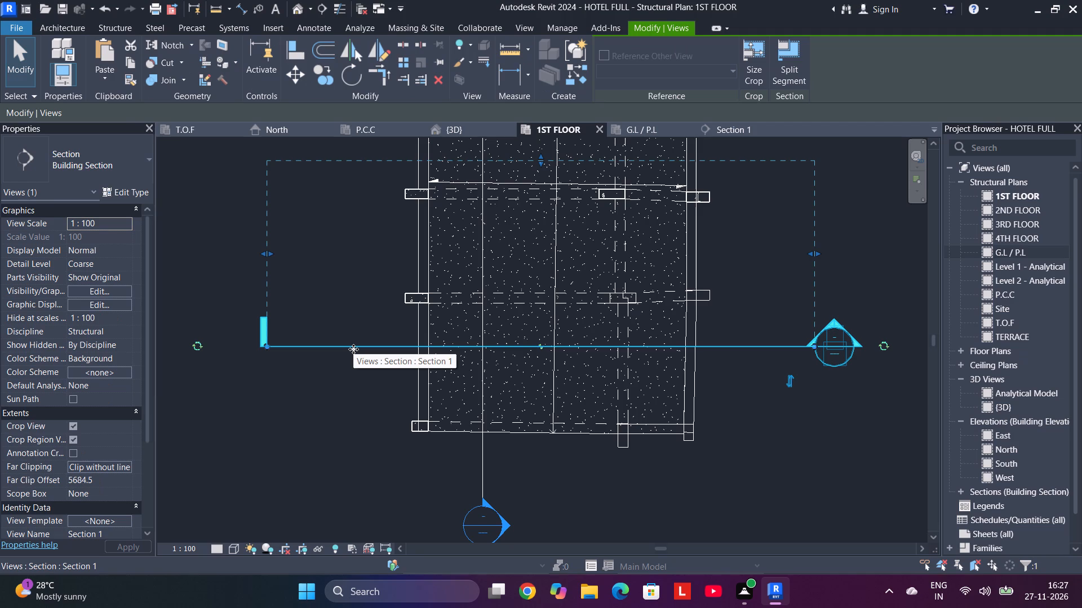
right_click(353, 349)
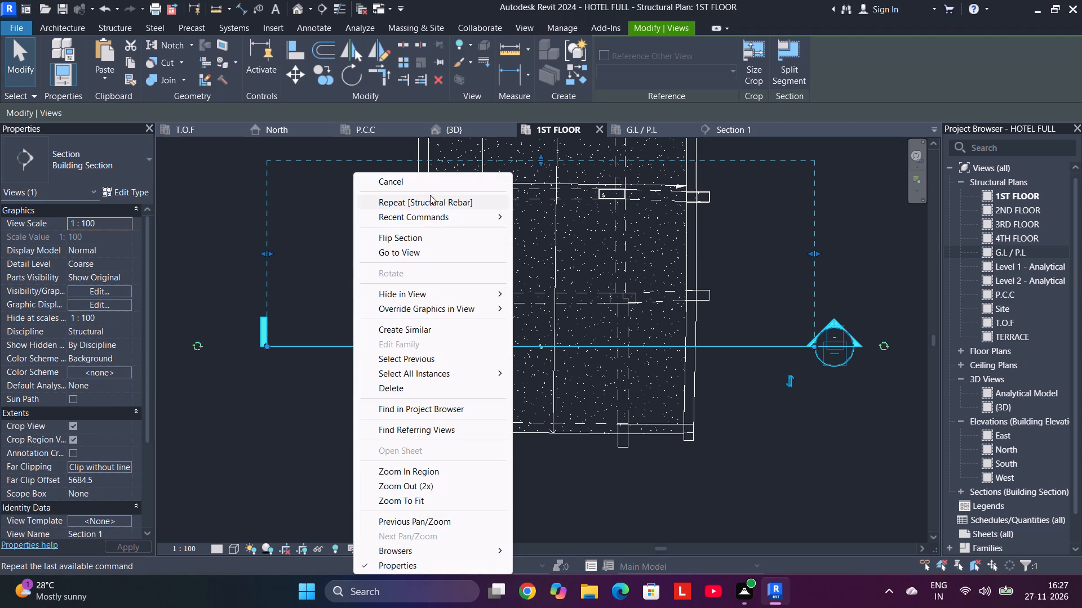
left_click(417, 255)
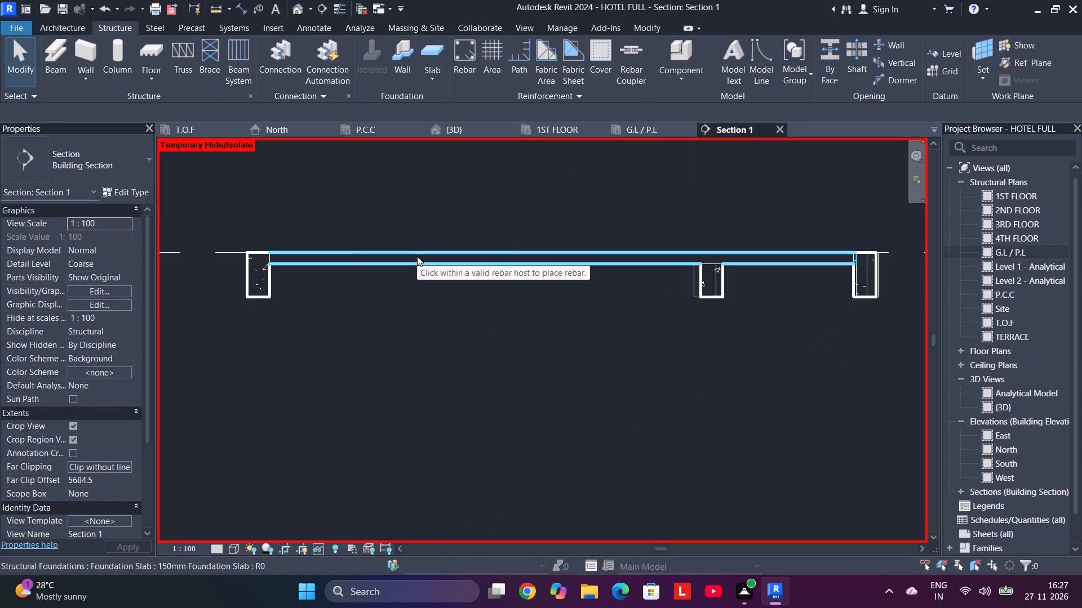
Start a structural rebar with the Sketch placement method, hosted by the 150mm foundation slab in Section 1.
scroll(507, 310, "down", 5)
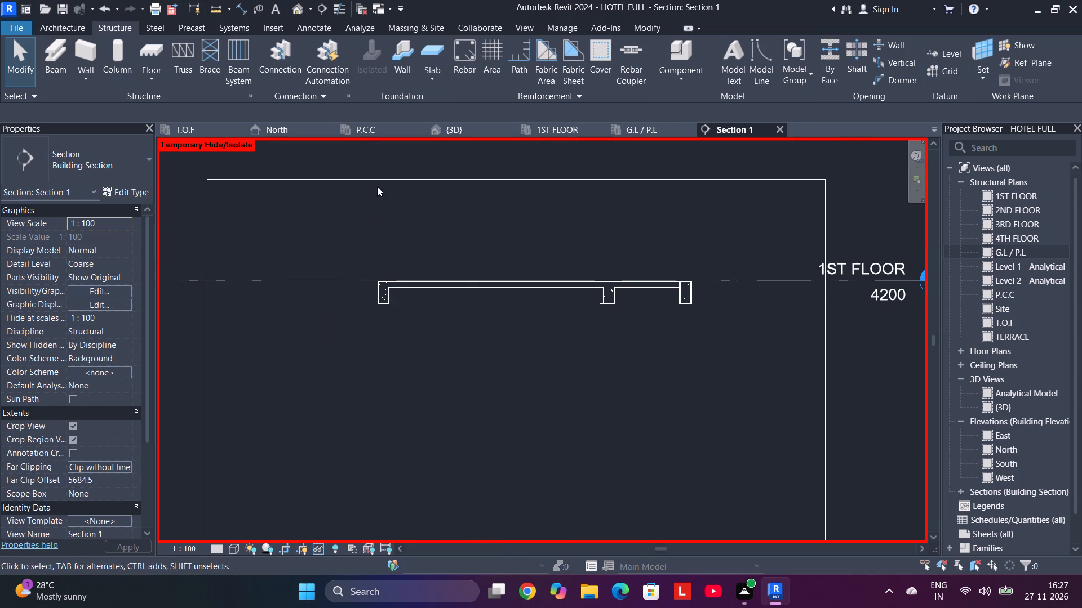
left_click(478, 61)
left_click(467, 61)
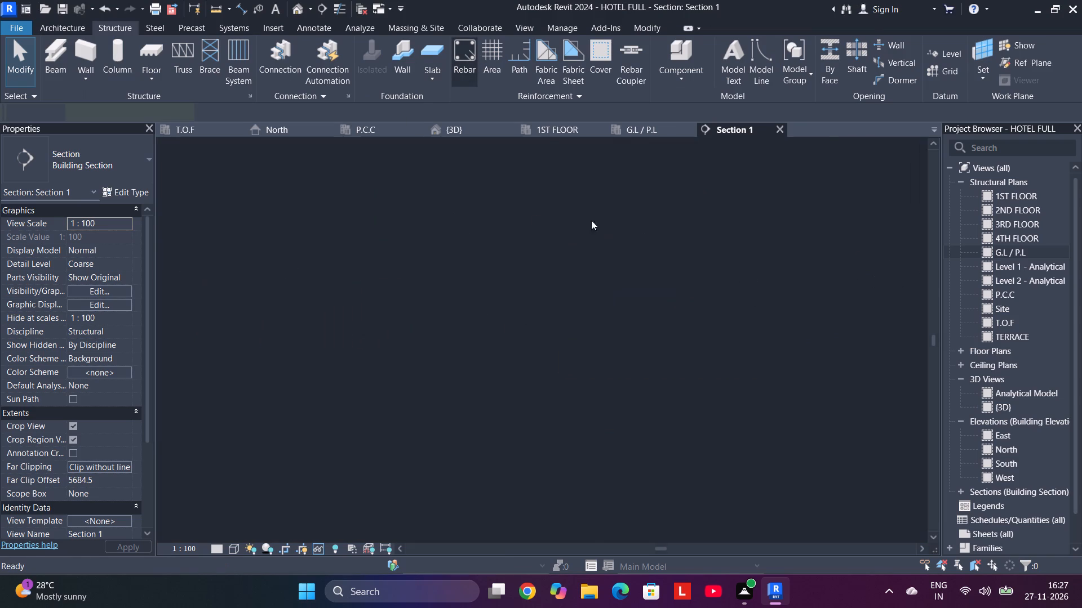
scroll(412, 289, "up", 8)
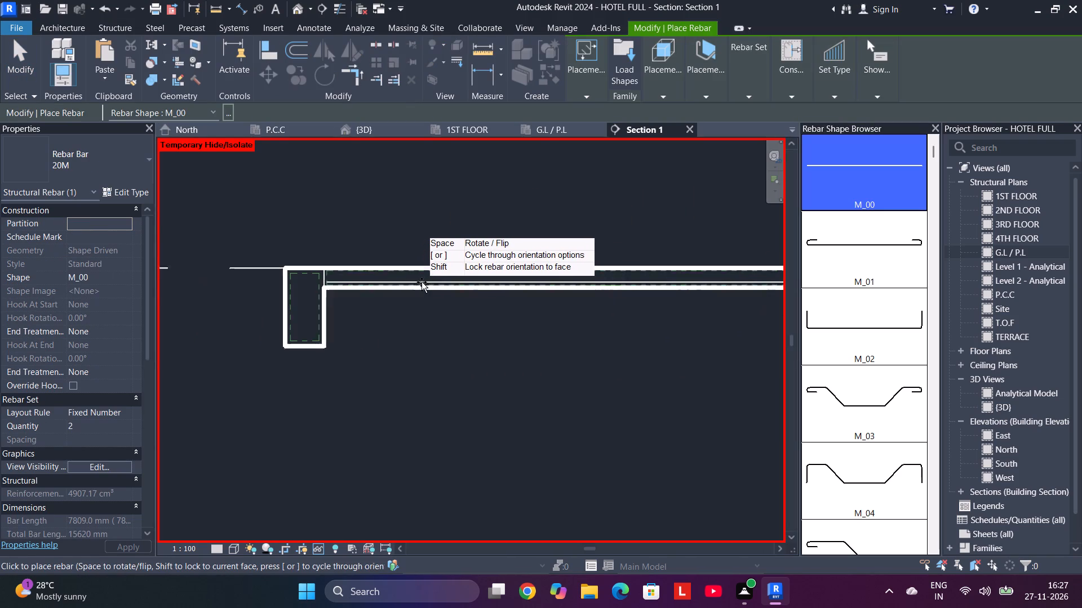
scroll(422, 282, "up", 2)
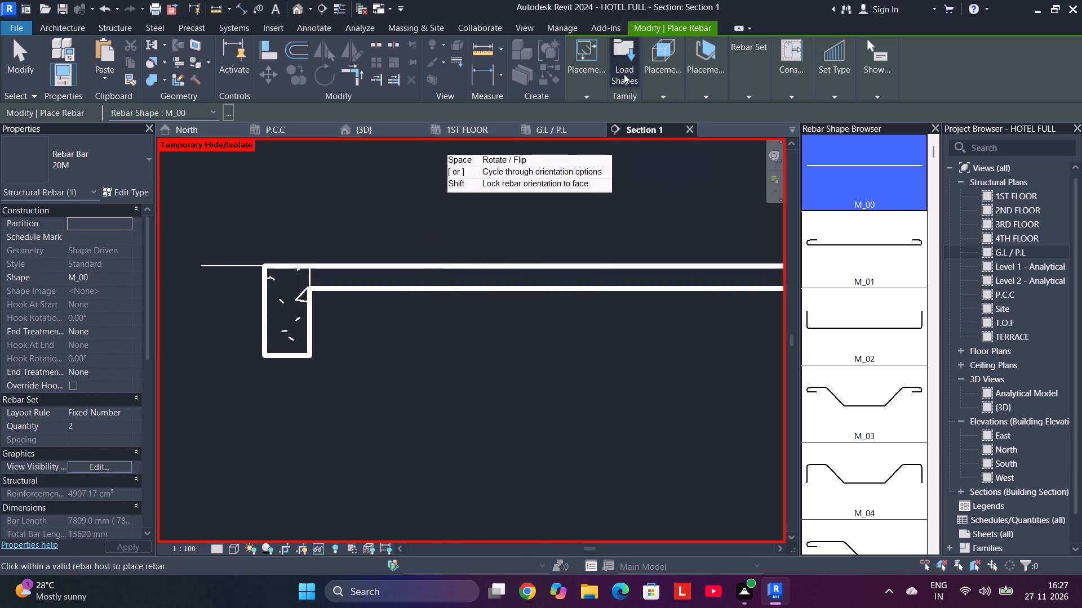
left_click(588, 95)
left_click(679, 124)
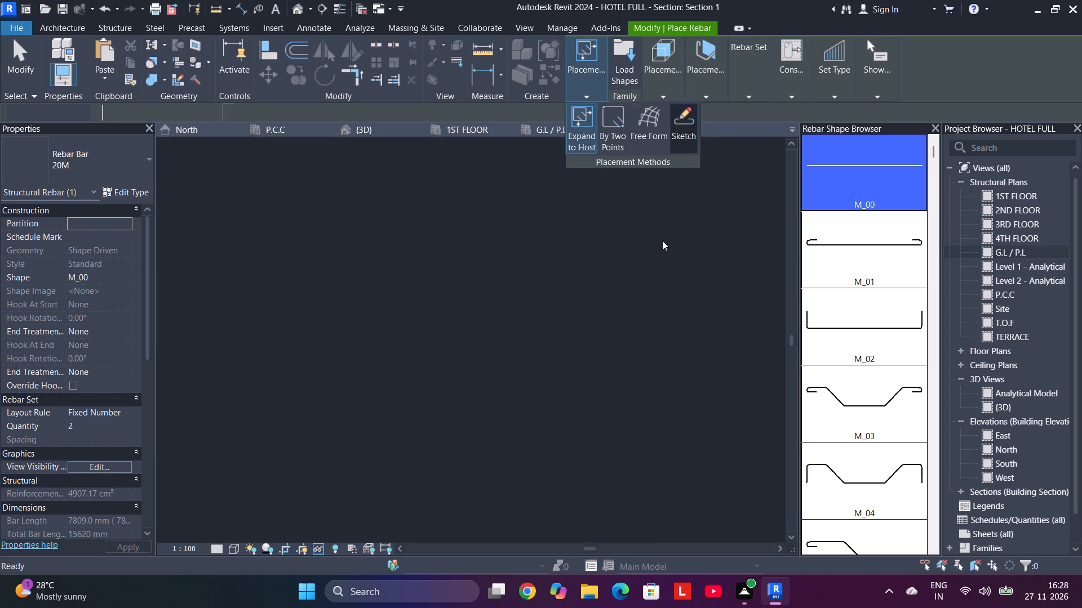
scroll(607, 327, "down", 2)
middle_click_drag(602, 328, 486, 309)
left_click(498, 284)
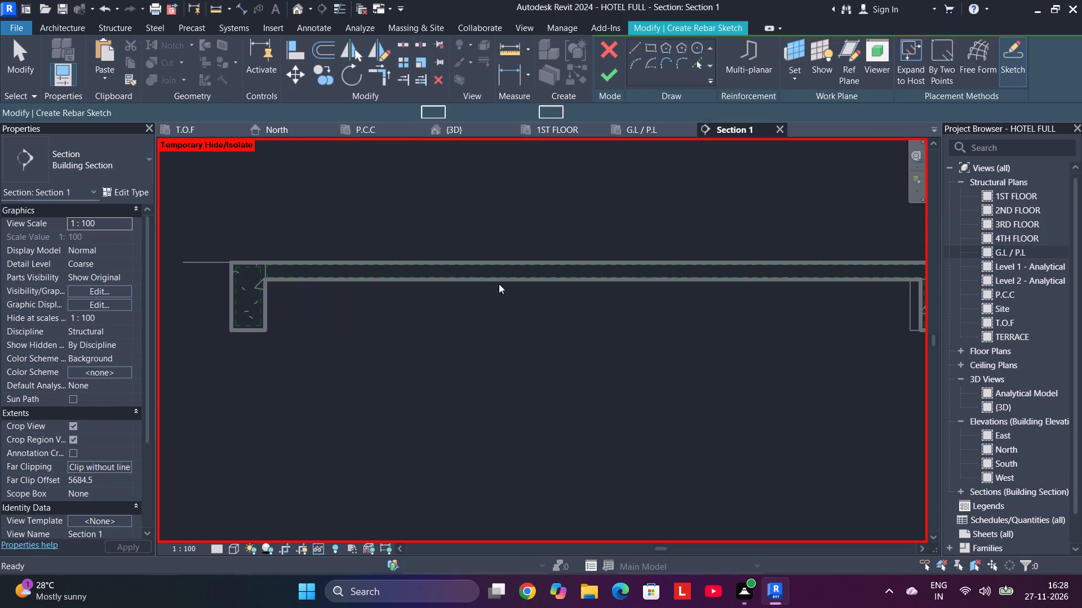
Sketch the bar's left end from the edge beam, about 1300 mm along the slab's top cover, with a 45° bend down to the bottom cover.
scroll(273, 273, "up", 3)
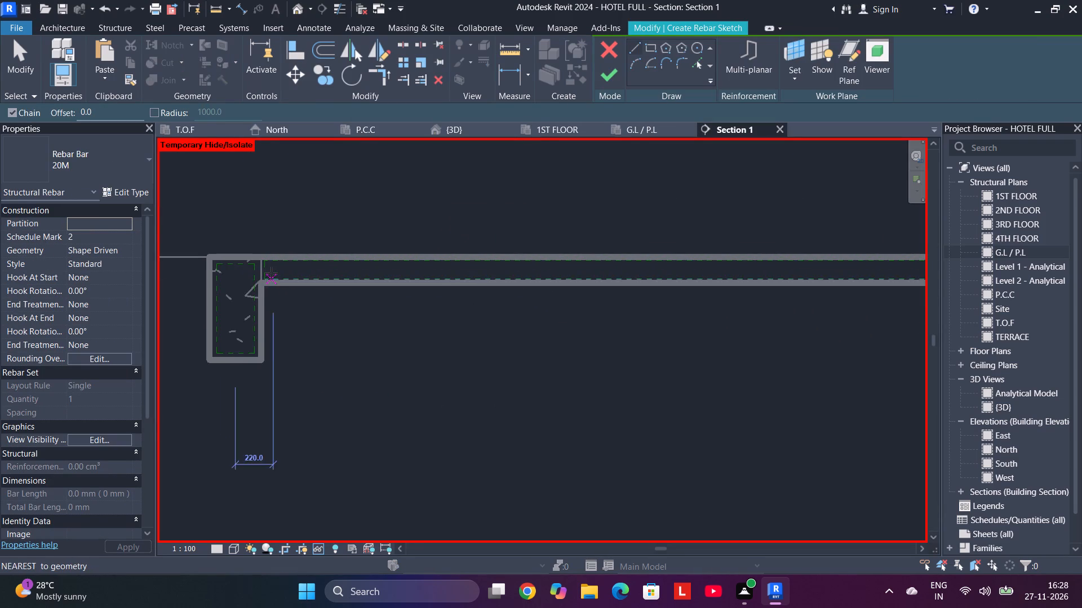
scroll(271, 269, "up", 7)
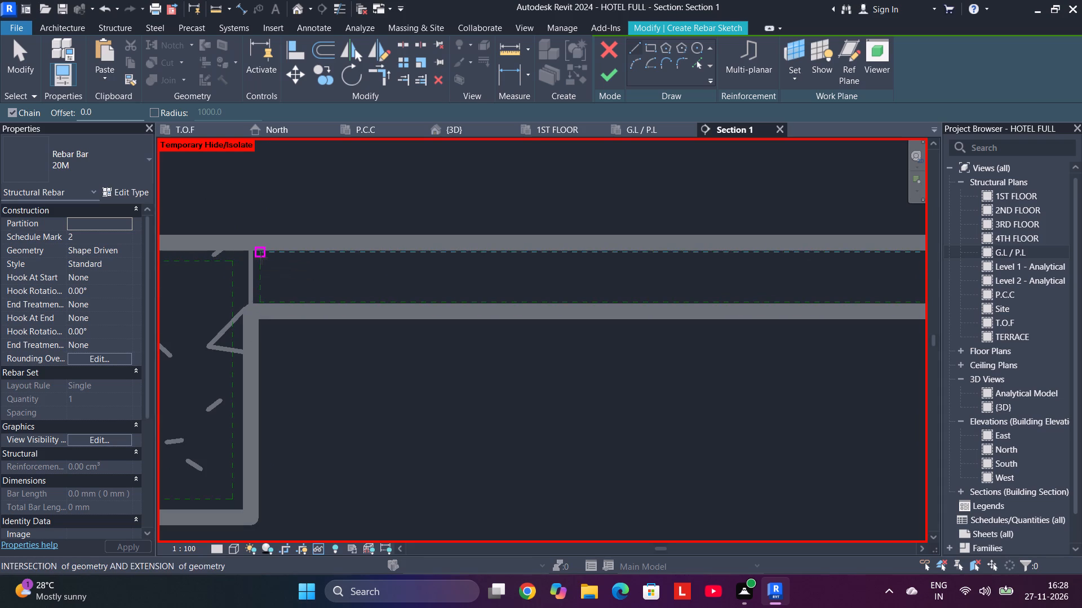
left_click(261, 260)
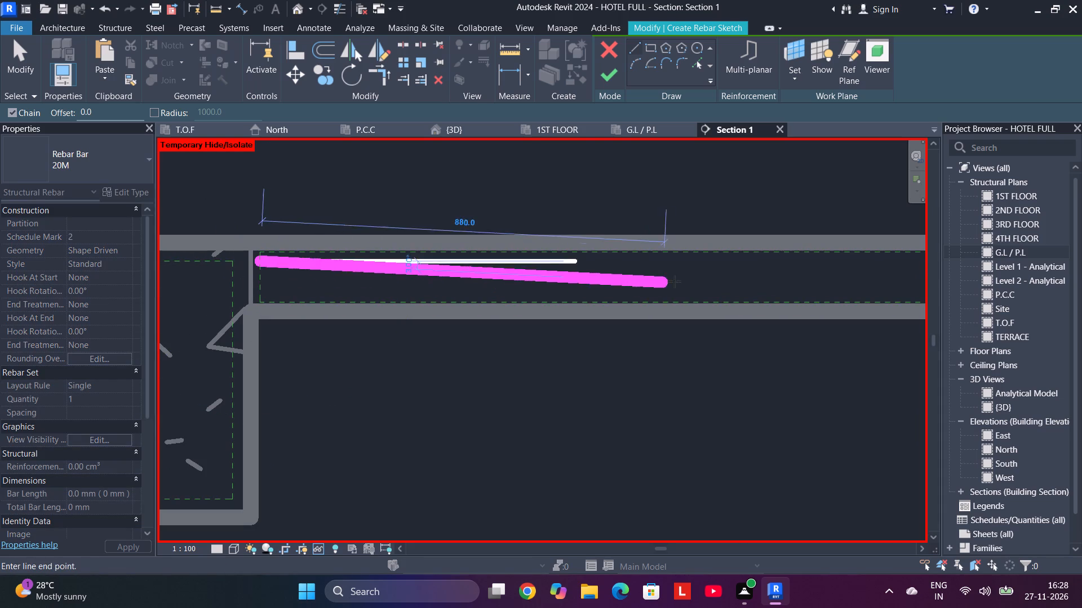
scroll(711, 265, "down", 4)
middle_click_drag(709, 266, 379, 280)
scroll(666, 253, "down", 5)
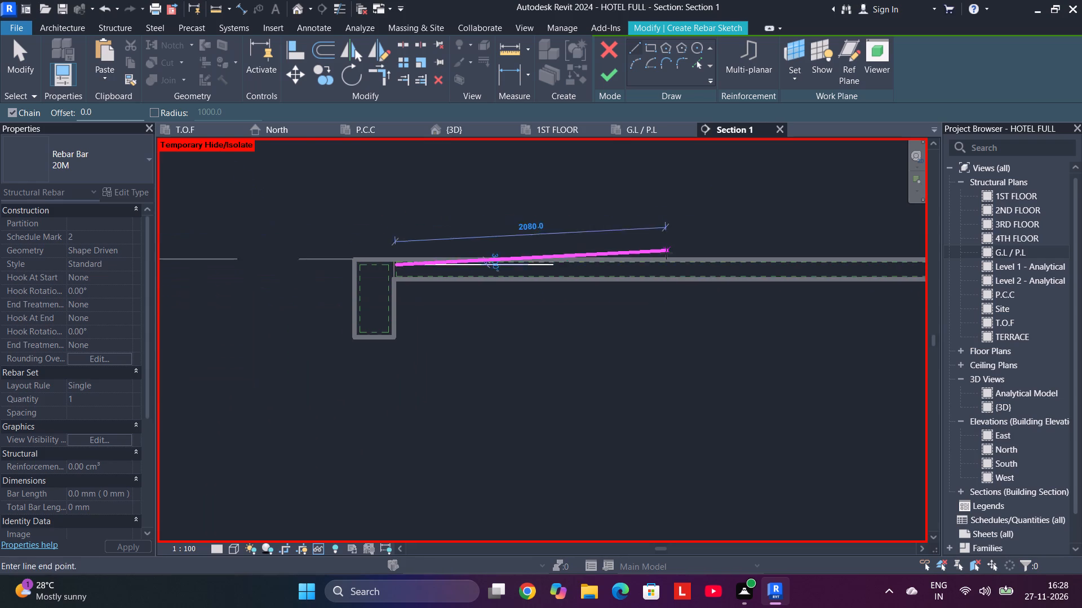
middle_click_drag(629, 287, 314, 295)
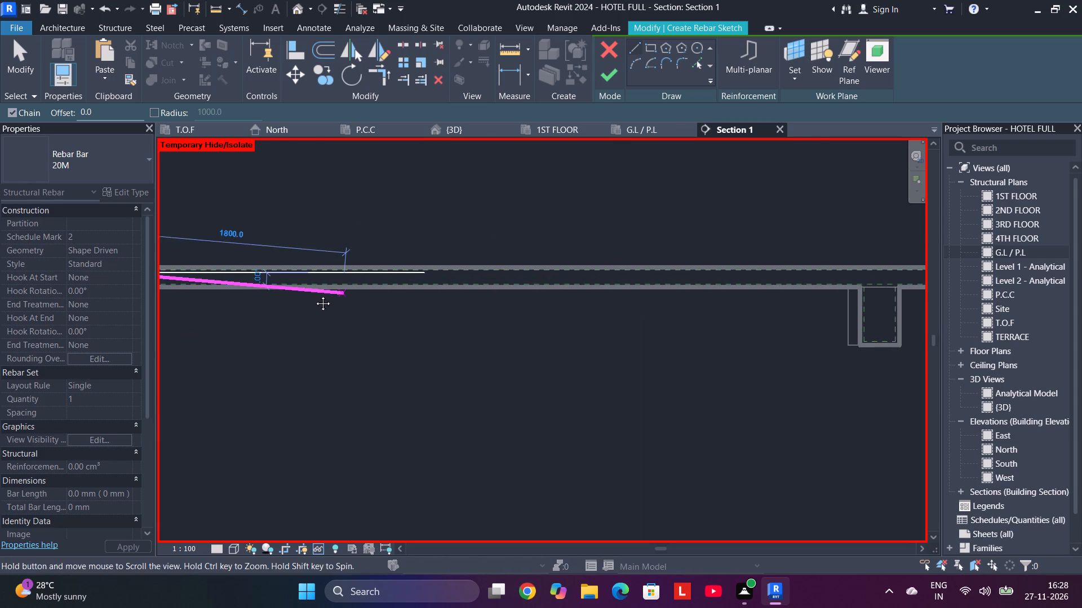
middle_click_drag(314, 295, 314, 295)
scroll(608, 271, "down", 5)
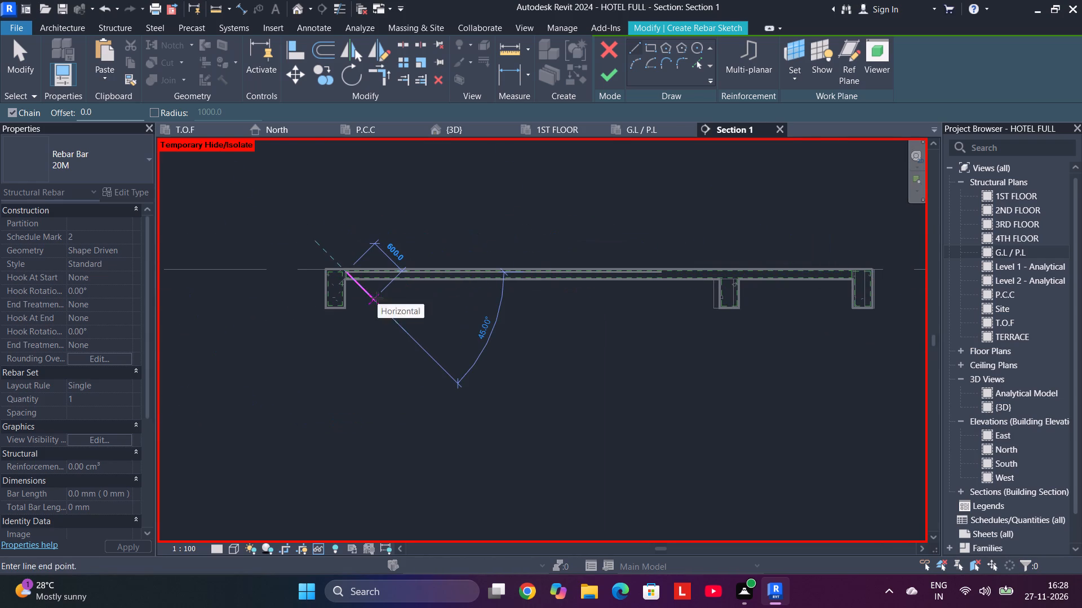
scroll(424, 272, "up", 2)
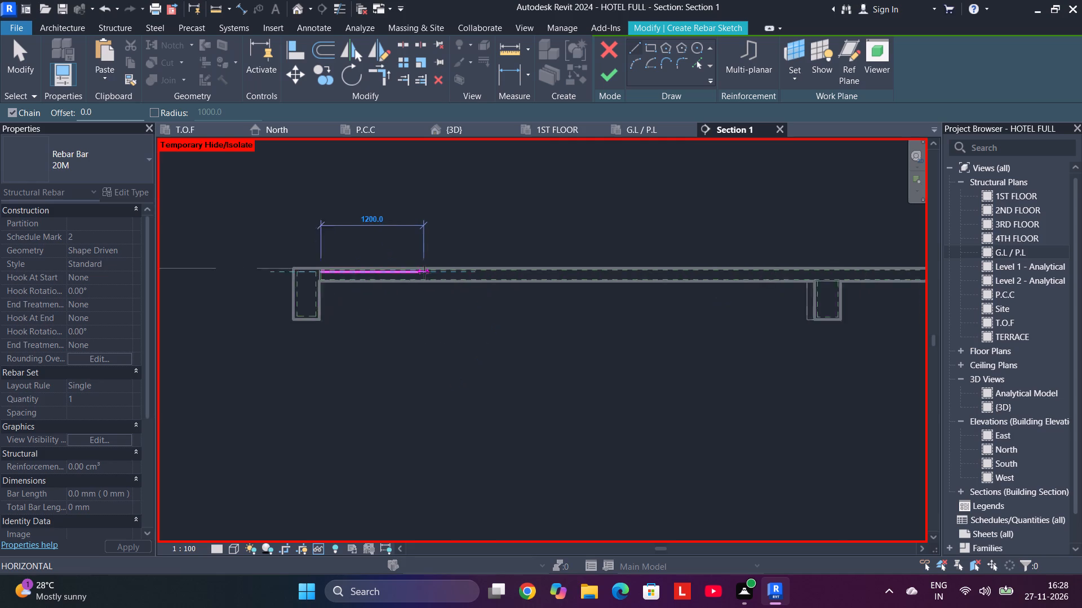
scroll(424, 272, "up", 5)
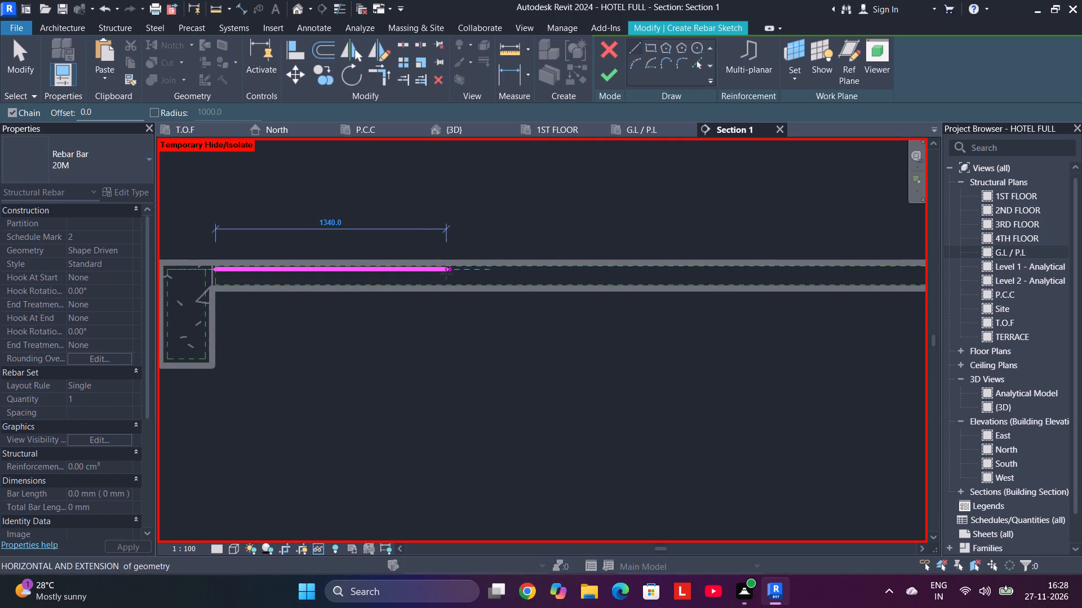
left_click(440, 273)
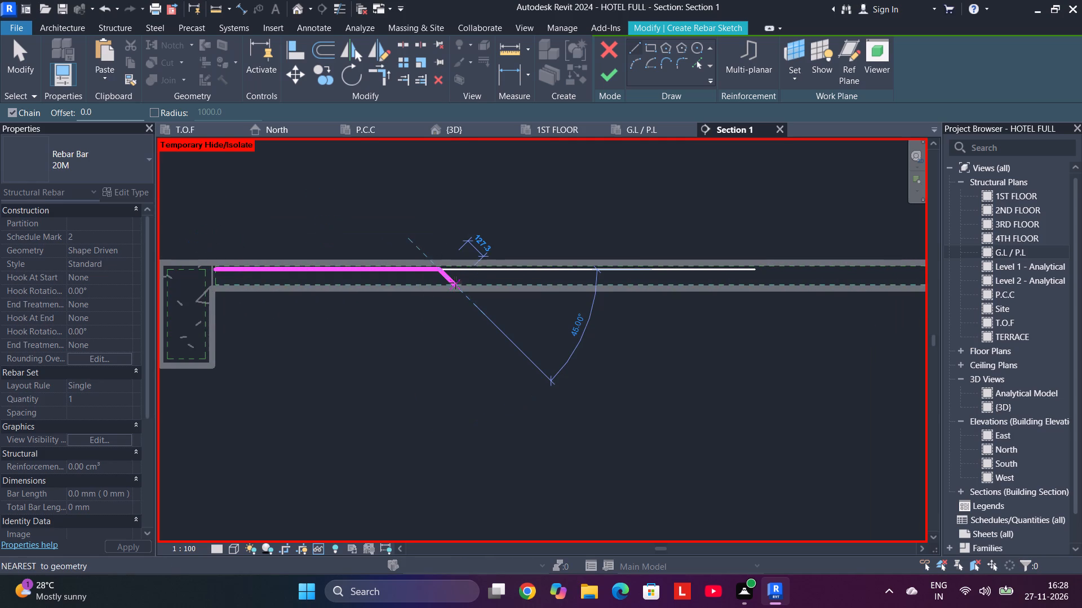
scroll(455, 285, "up", 6)
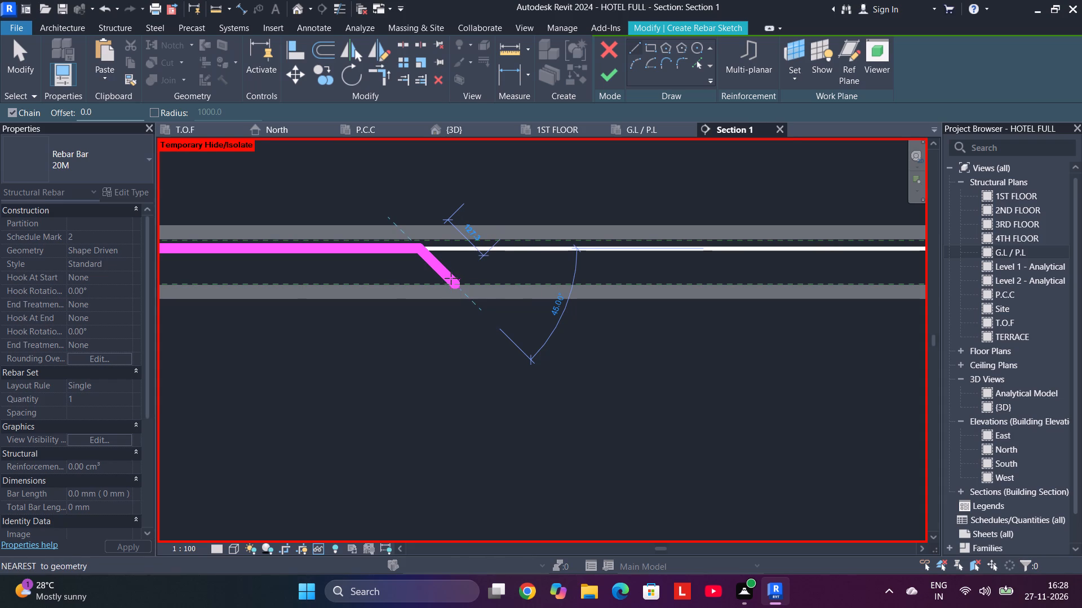
left_click(449, 278)
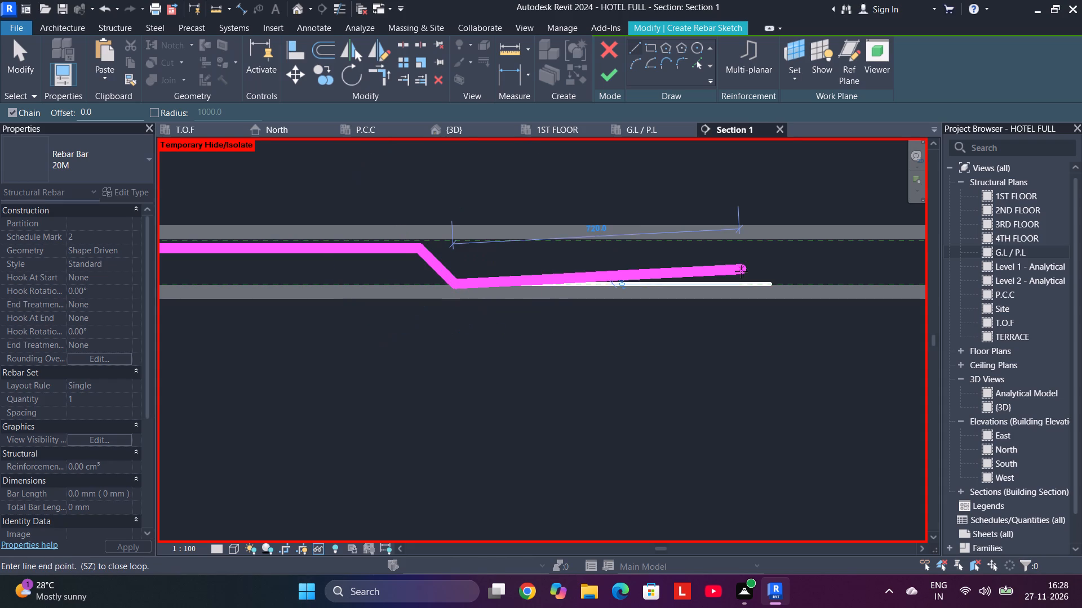
middle_click_drag(741, 271, 201, 270)
middle_click_drag(765, 268, 301, 270)
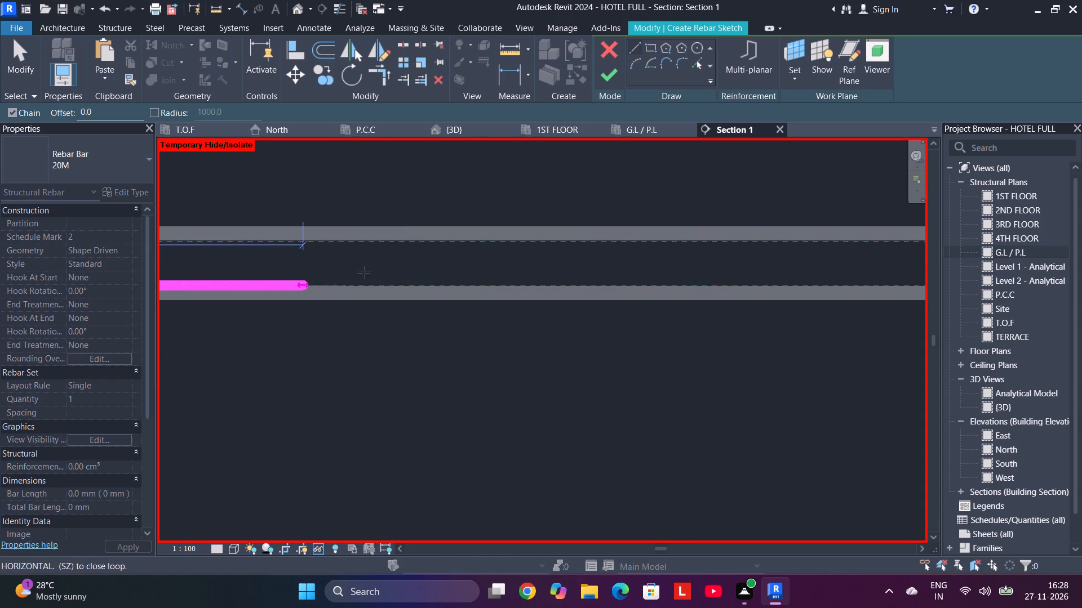
middle_click_drag(673, 276, 302, 257)
scroll(548, 248, "down", 9)
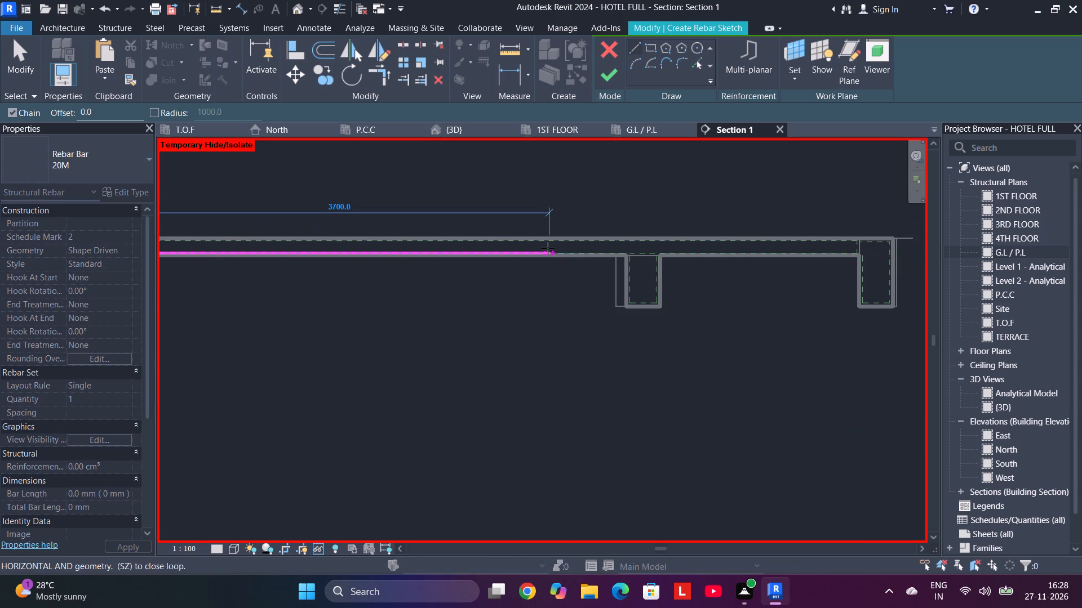
key("Escape")
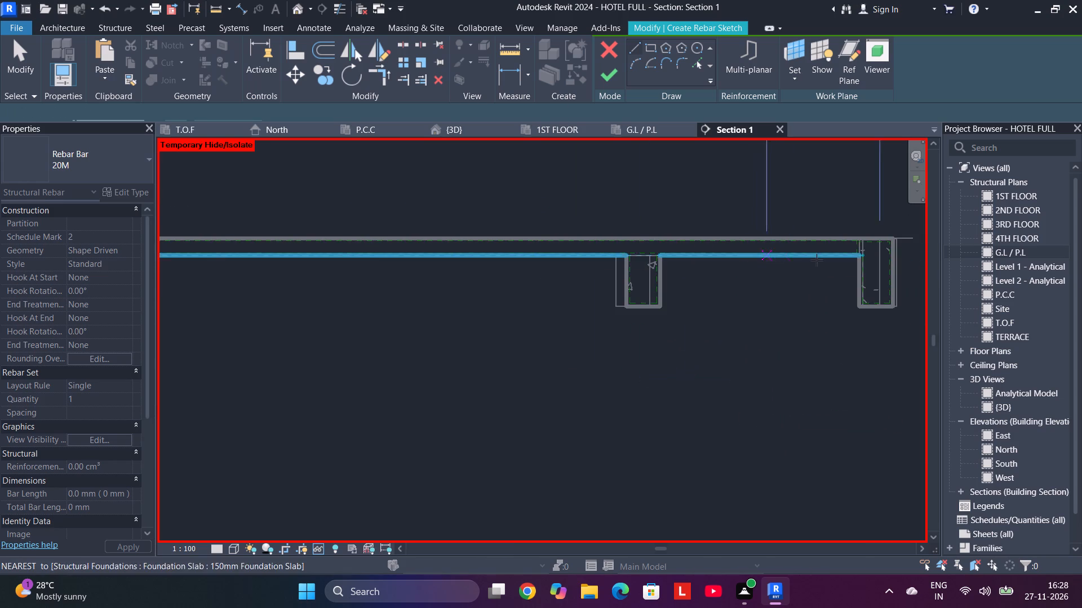
Sketch the bar's right end from the far edge beam, about 1300 mm along the top cover, with a 45° bend down to the bottom cover.
middle_click_drag(854, 258, 729, 286)
scroll(741, 262, "up", 7)
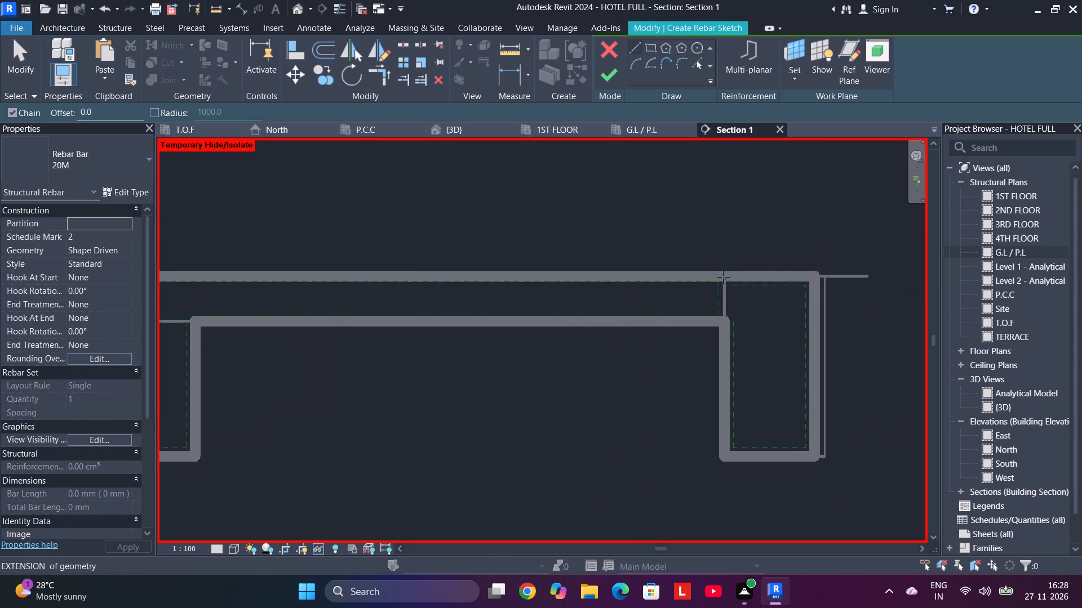
scroll(723, 277, "up", 2)
left_click_drag(717, 287, 712, 287)
middle_click_drag(241, 278, 441, 263)
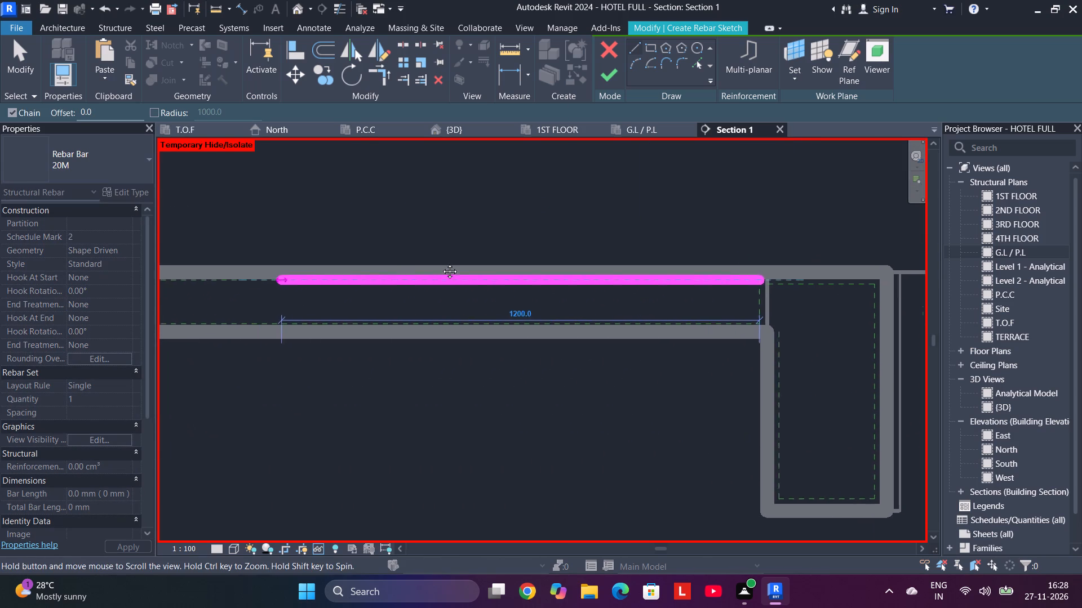
middle_click_drag(441, 263, 529, 262)
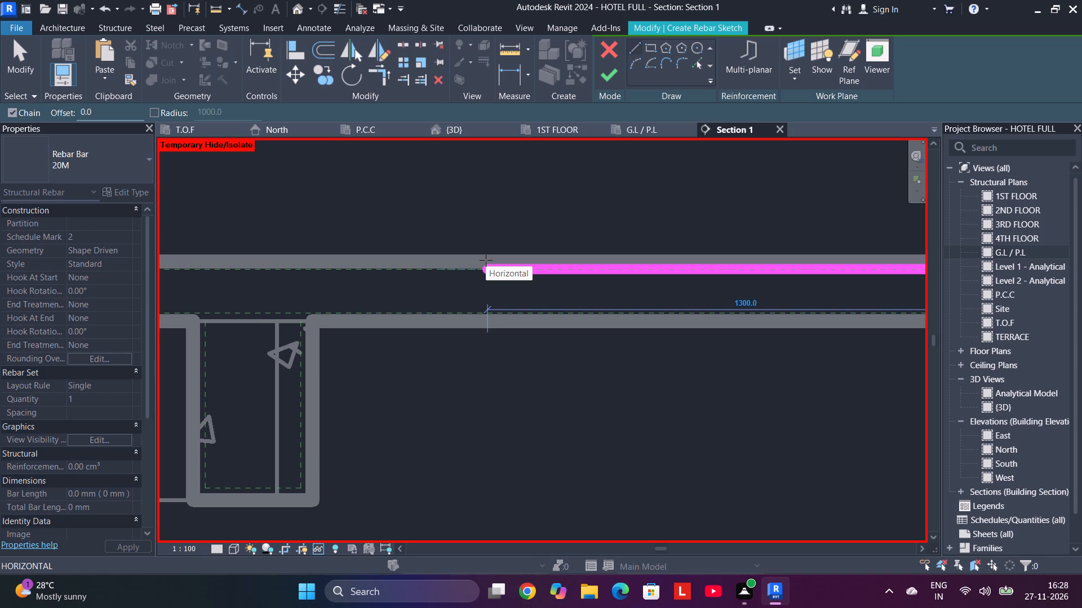
left_click(486, 260)
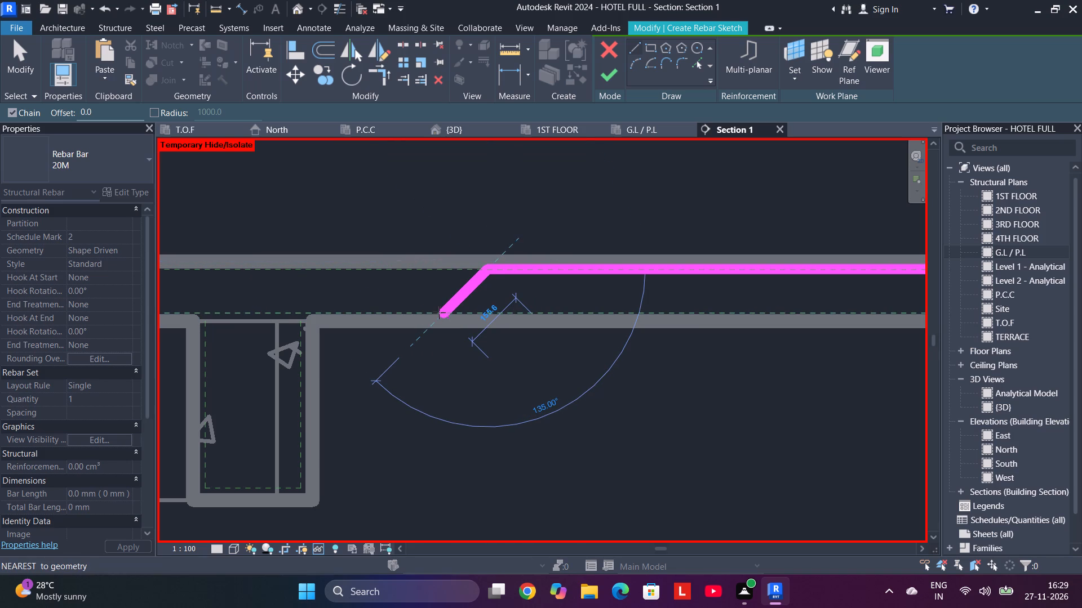
left_click(441, 311)
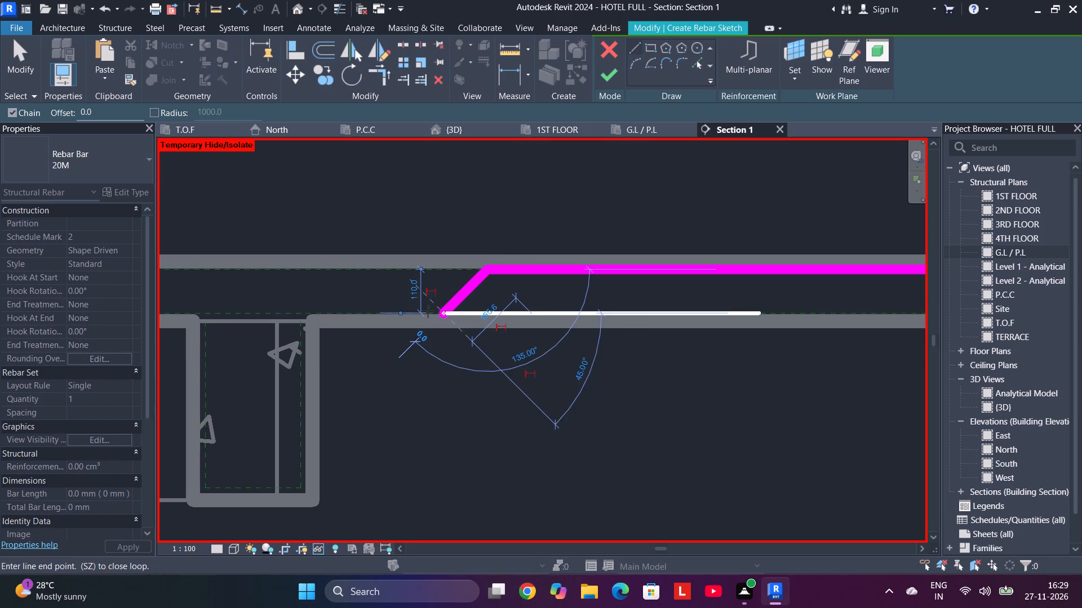
Draw a horizontal segment along the slab's bottom cover and trim/extend it to meet the left inclined segment.
middle_click_drag(362, 306, 739, 315)
middle_click_drag(407, 315, 712, 287)
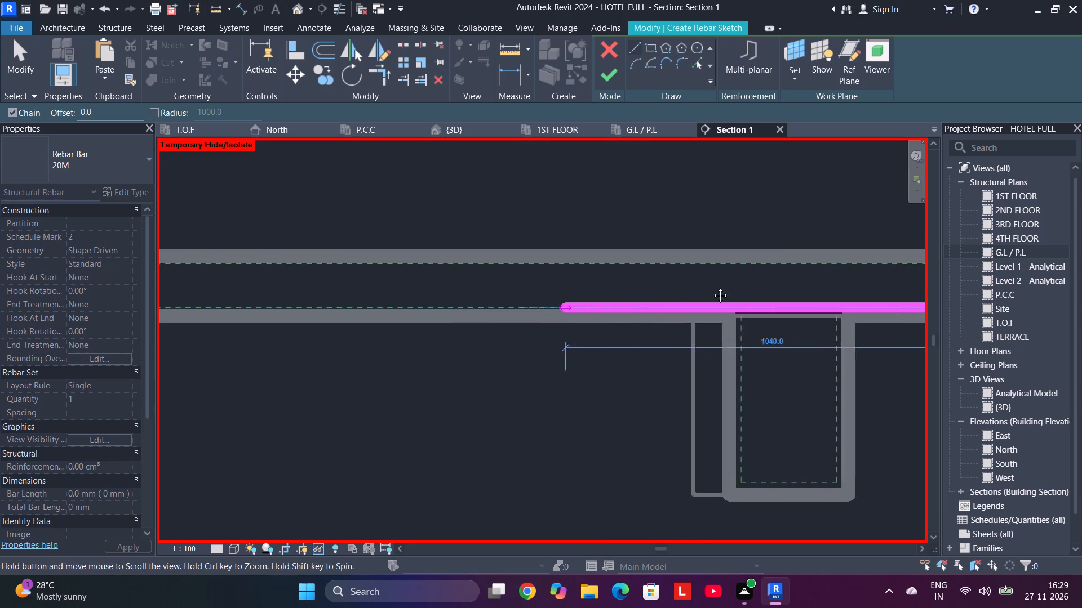
middle_click_drag(712, 287, 733, 285)
middle_click_drag(393, 309, 762, 285)
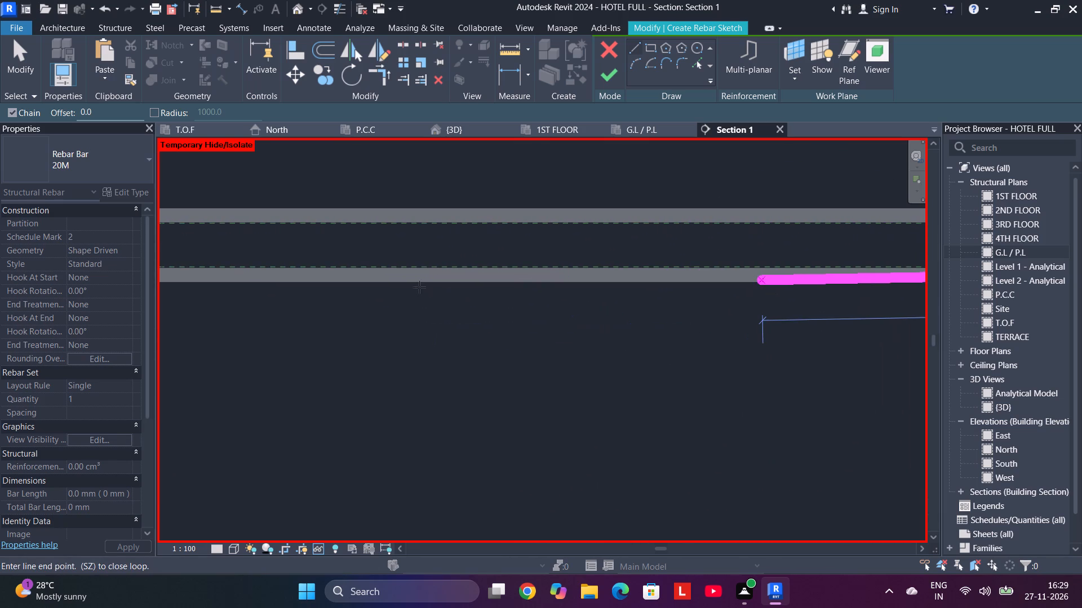
middle_click_drag(435, 271, 839, 279)
middle_click_drag(307, 282, 323, 280)
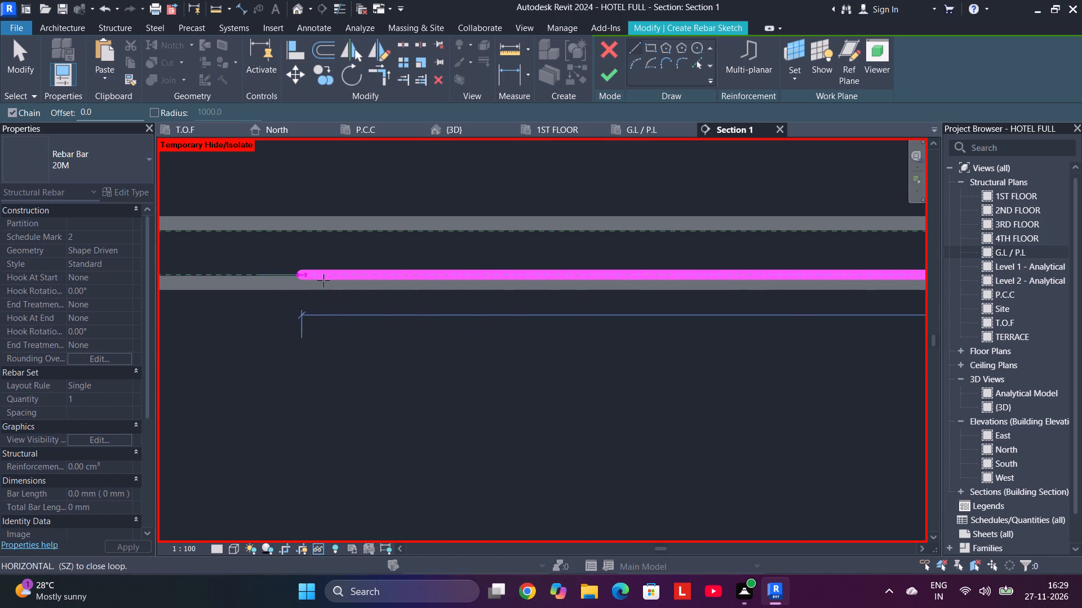
middle_click_drag(323, 280, 881, 276)
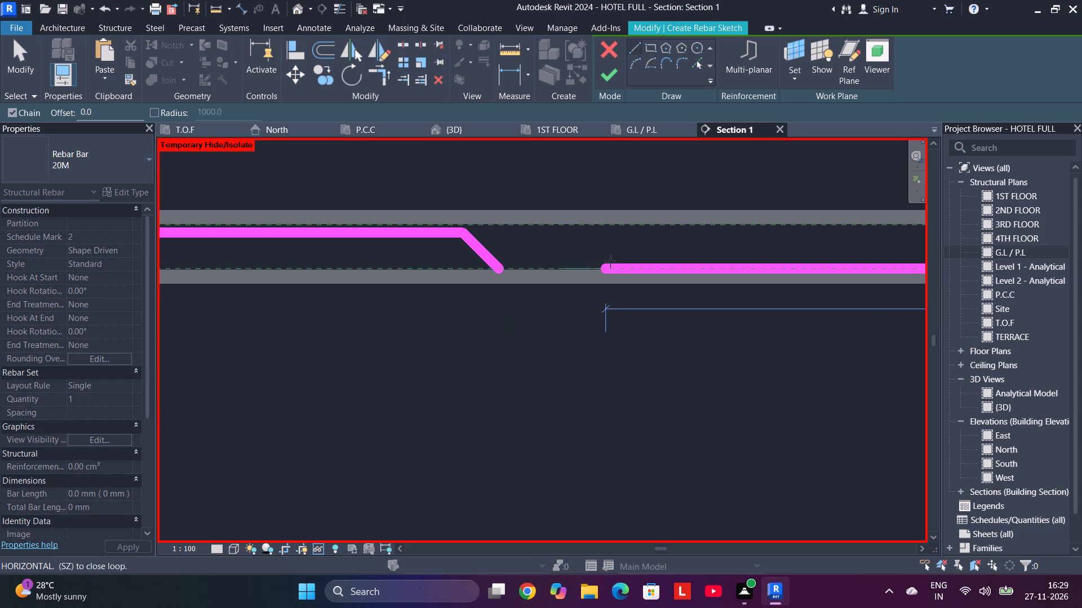
left_click(610, 261)
key("Escape")
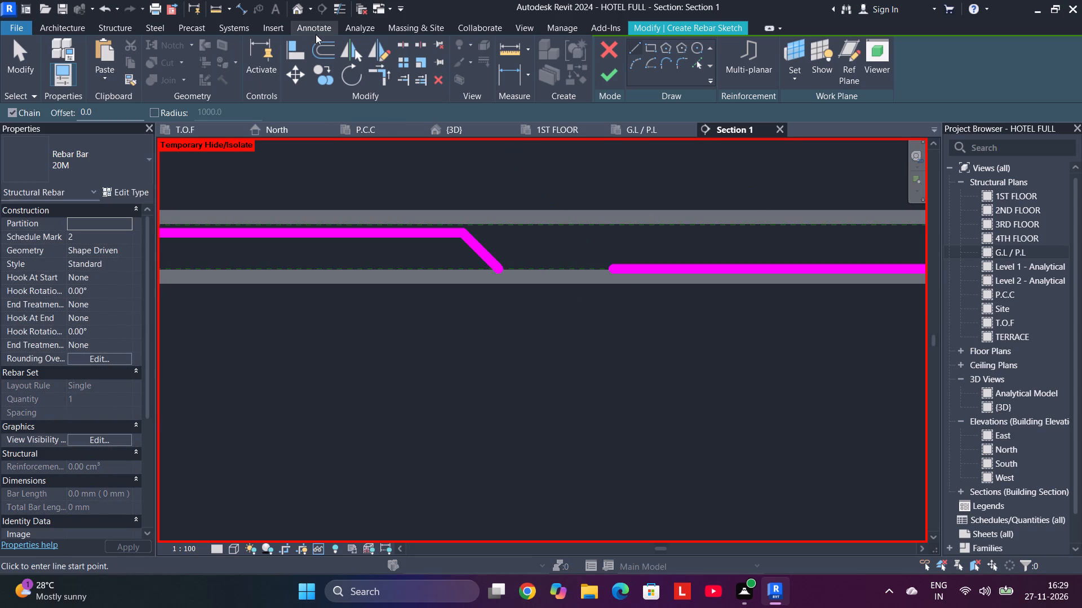
left_click(389, 77)
left_click(478, 241)
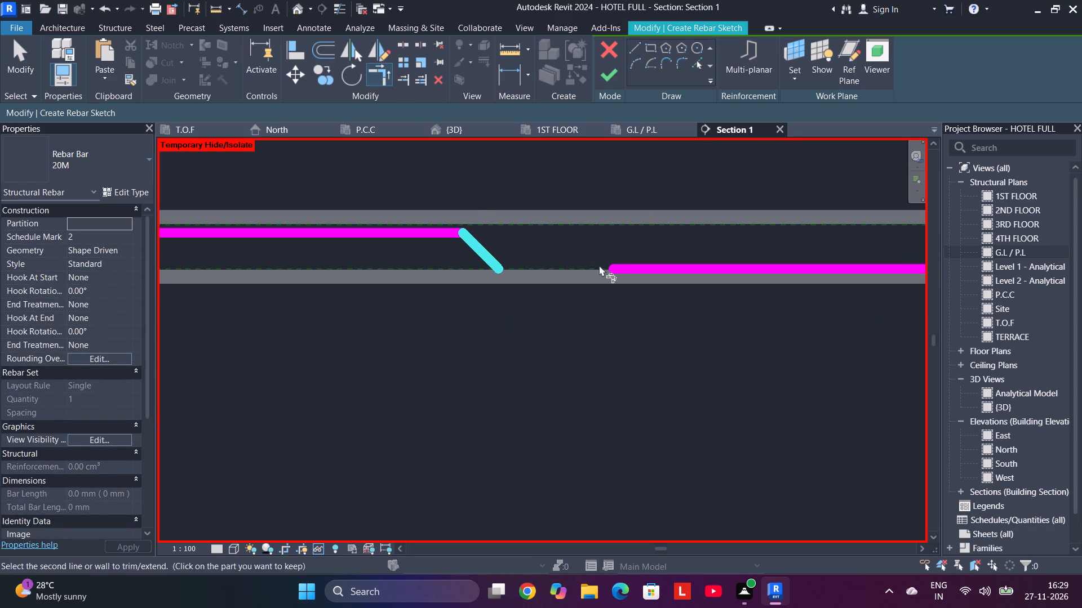
left_click(646, 266)
Finish the cranked rebar sketch, dismiss the save reminder without saving, and leave rebar placement.
left_click(615, 78)
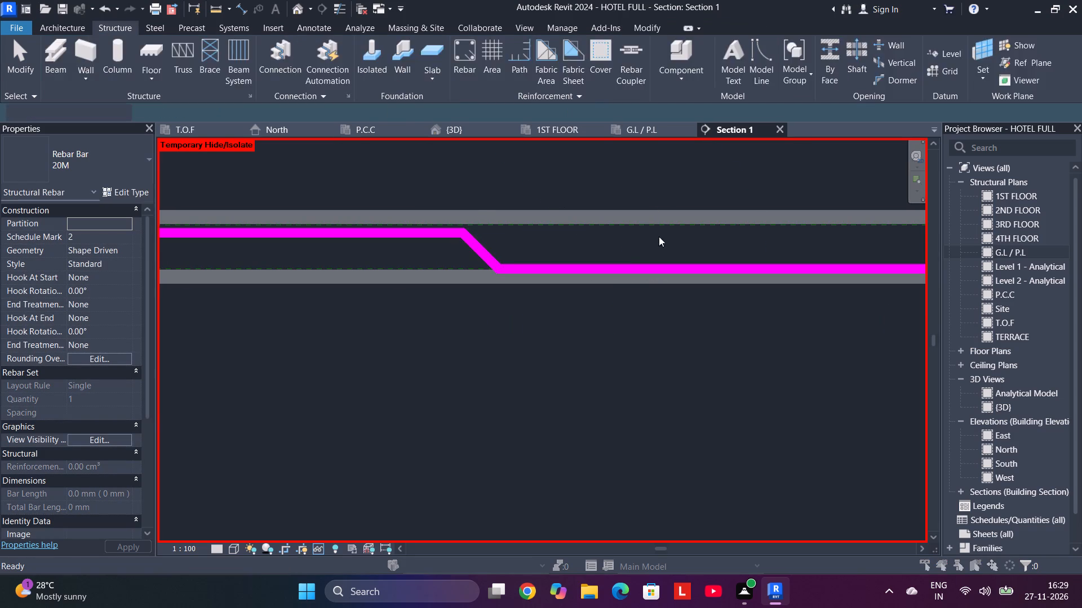
left_click(655, 174)
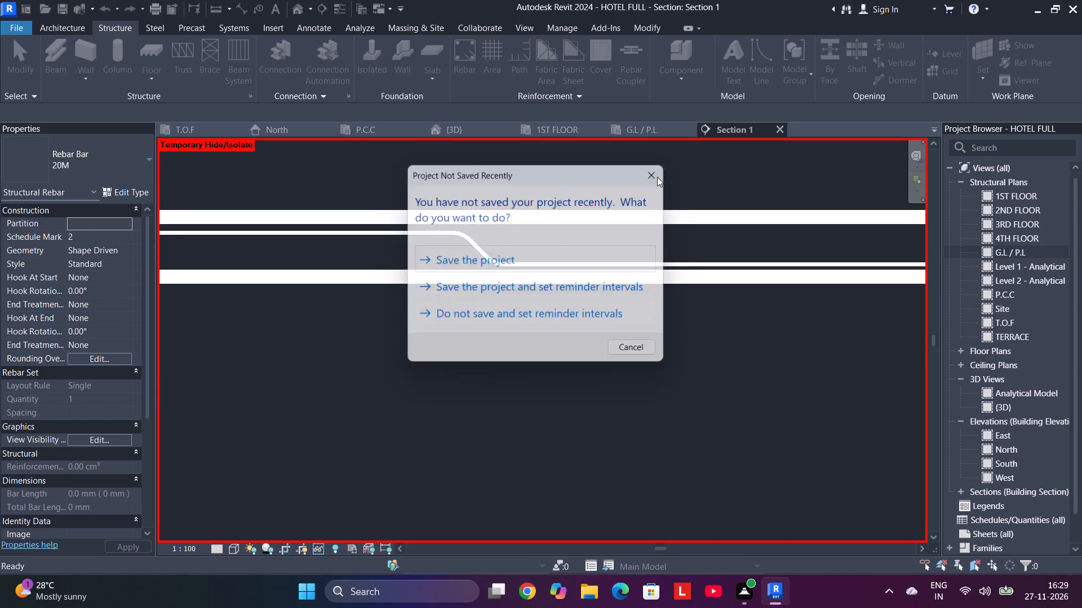
scroll(632, 254, "down", 4)
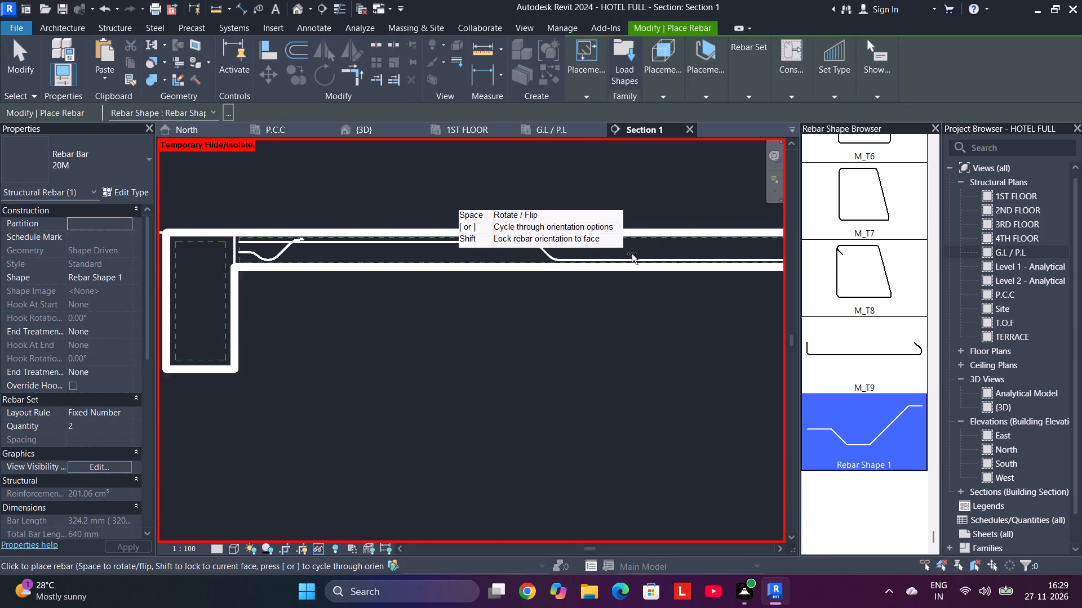
scroll(632, 254, "down", 4)
key("grave")
key("Escape")
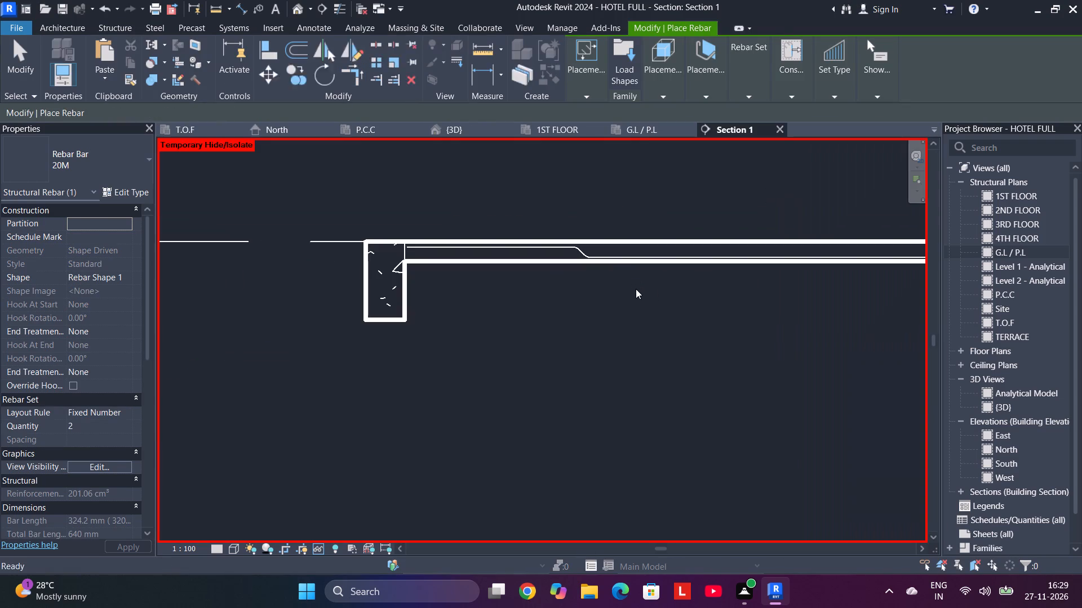
Set the cranked slab bar's layout to Maximum Spacing with 200 mm spacing.
left_click(611, 255)
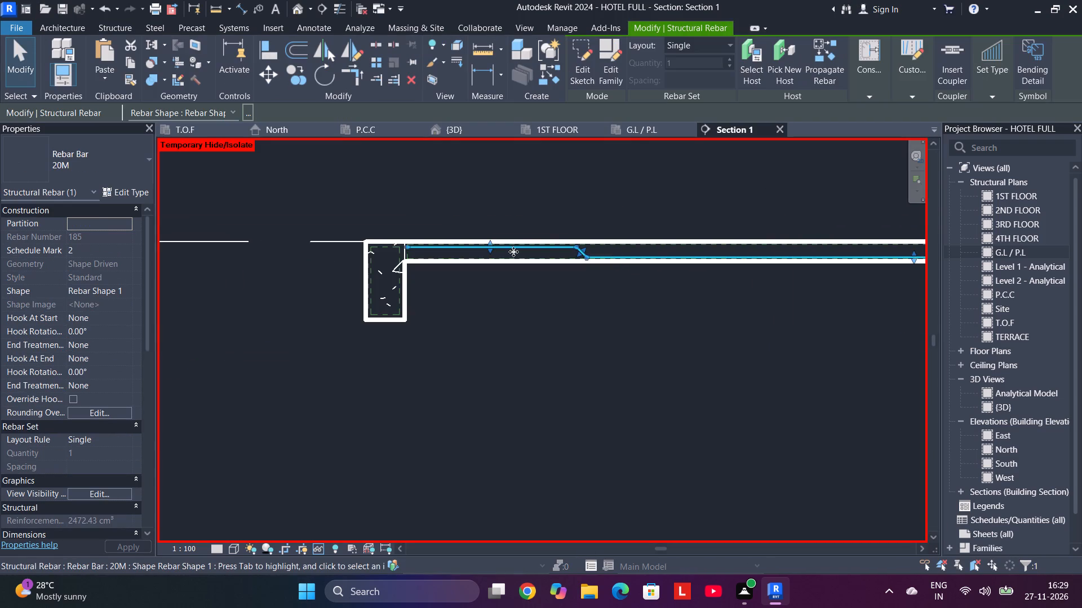
left_click(125, 440)
left_click(719, 47)
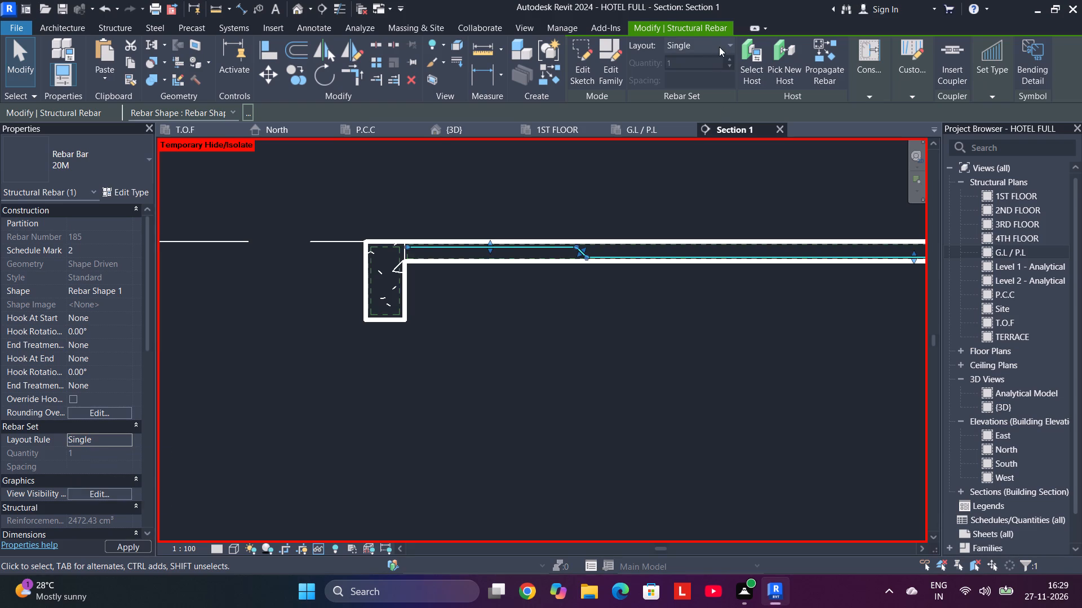
left_click(725, 42)
left_click(712, 90)
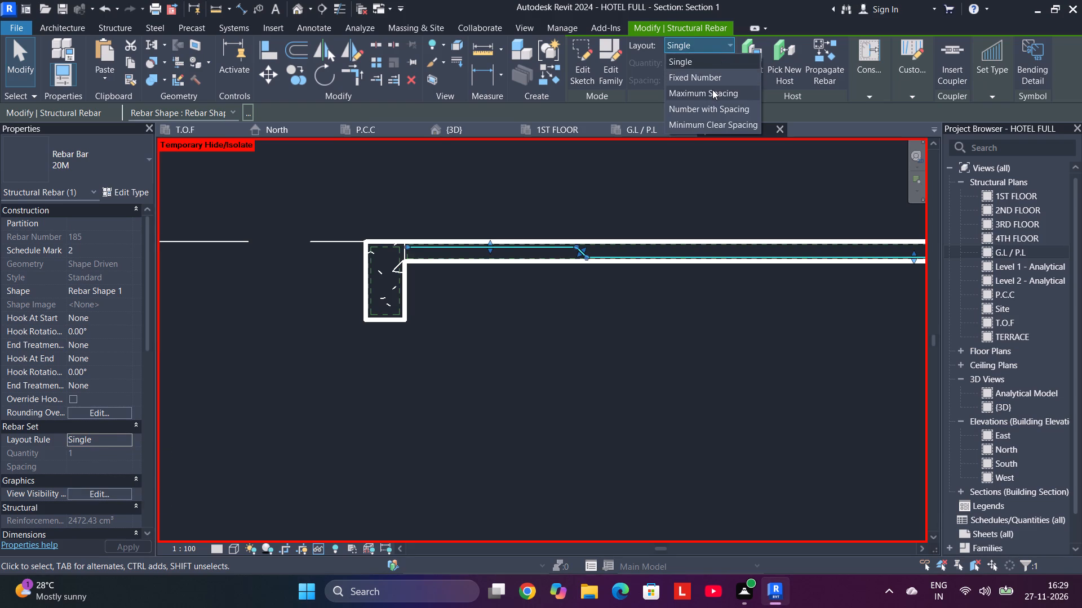
left_click_drag(740, 82, 649, 81)
type("200")
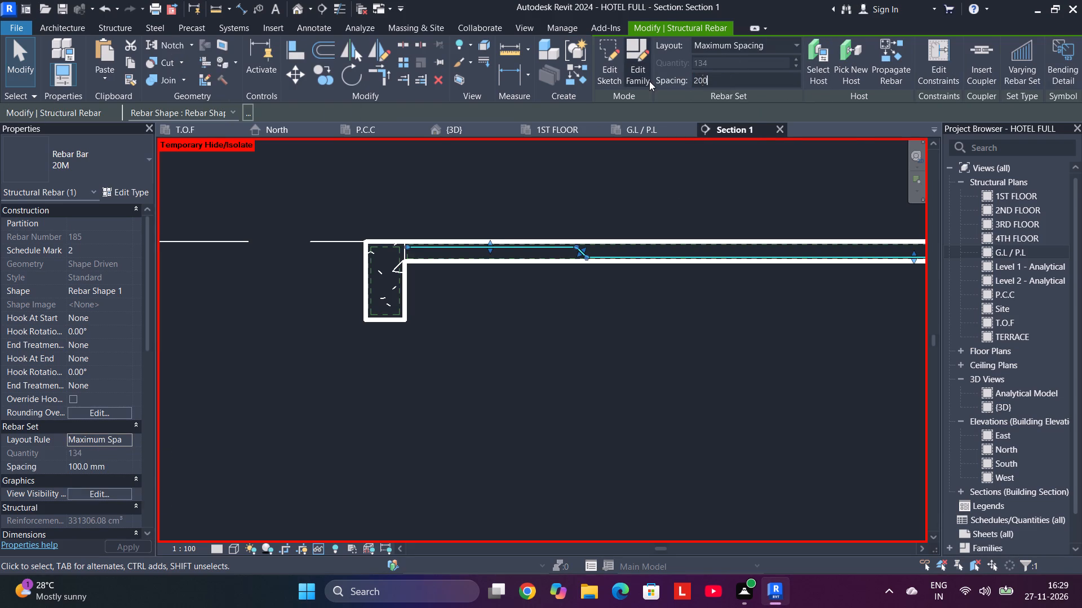
key("Return")
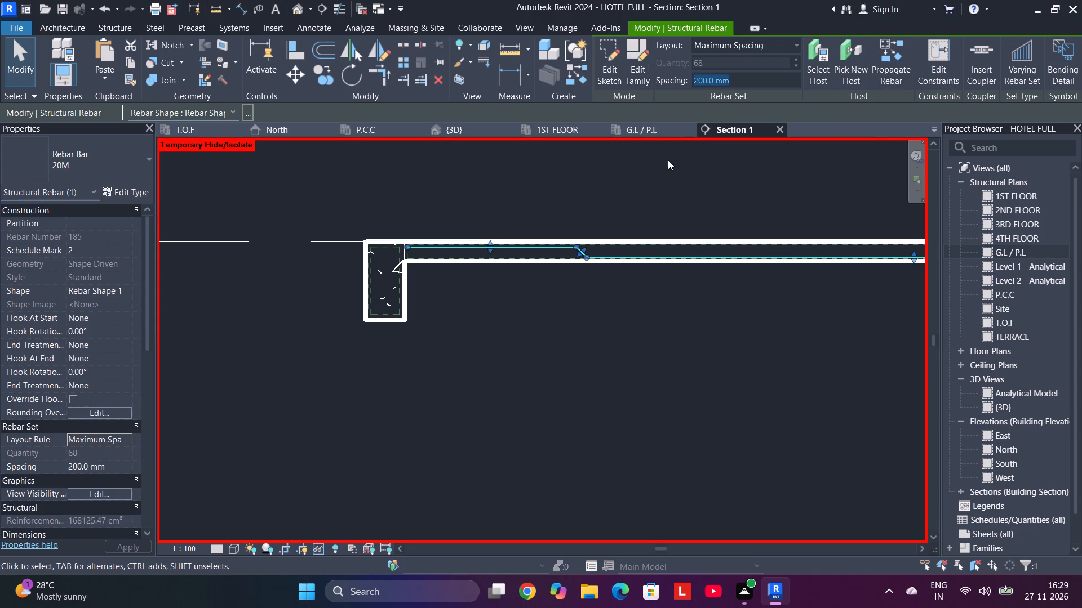
left_click(663, 173)
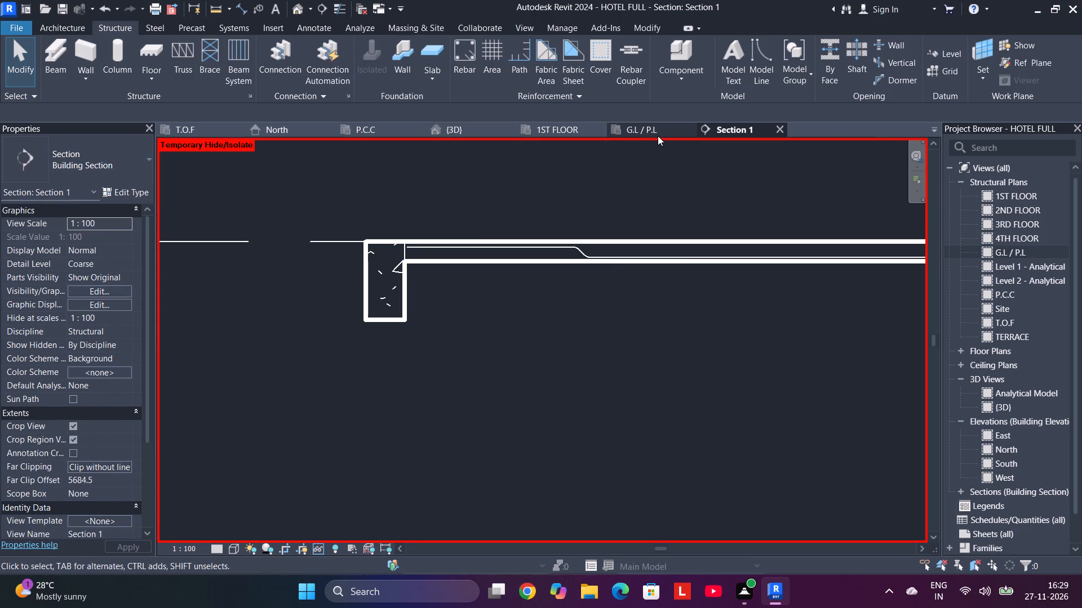
In the 1ST FLOOR plan, stretch the cranked rebar set's distribution towards the slab's lower end beam.
left_click(658, 136)
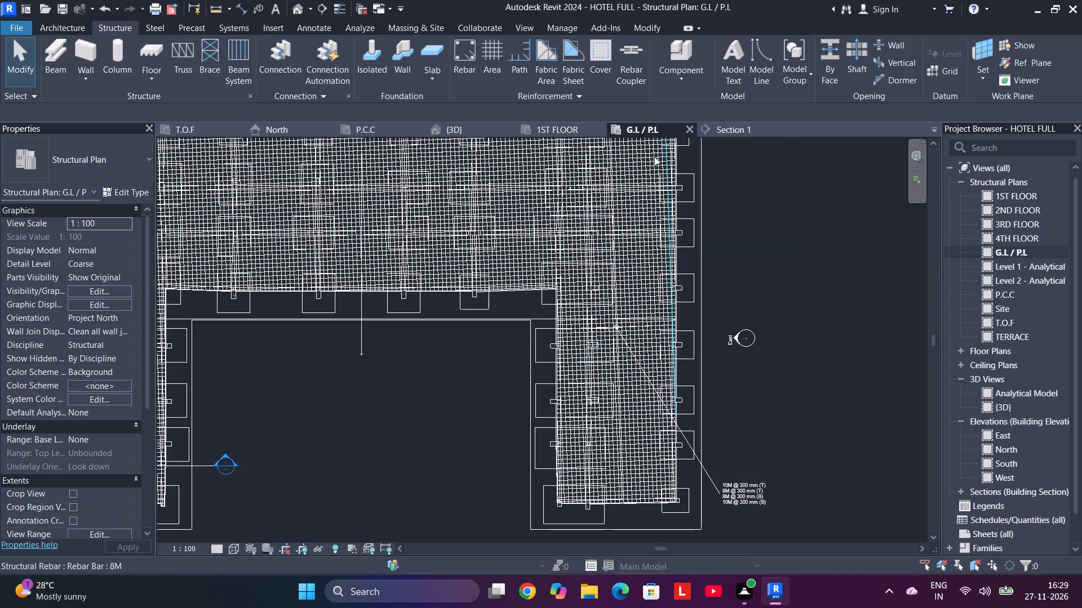
left_click(580, 133)
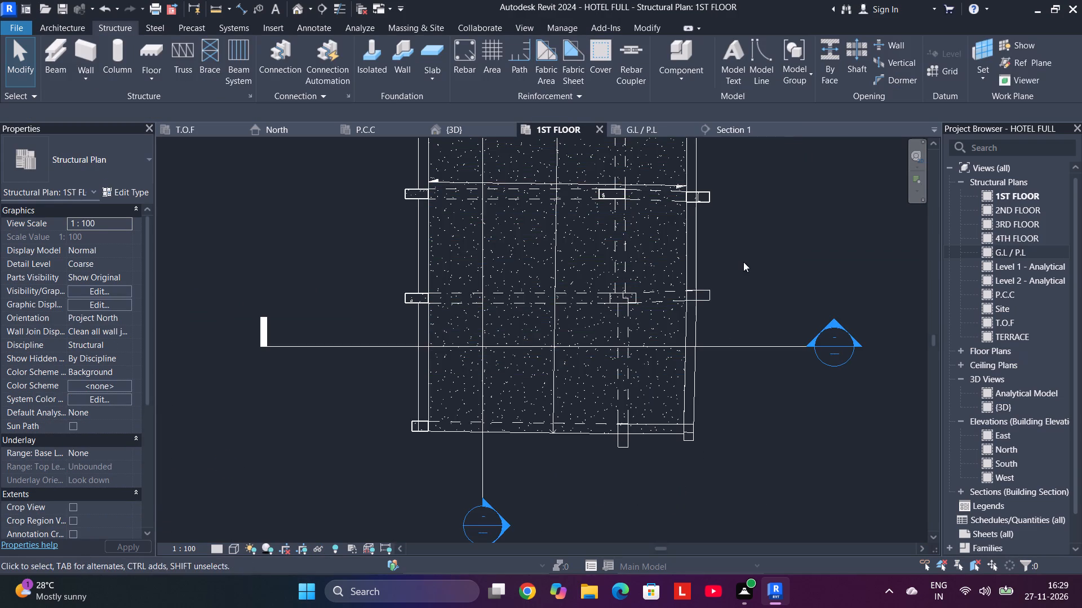
left_click(531, 373)
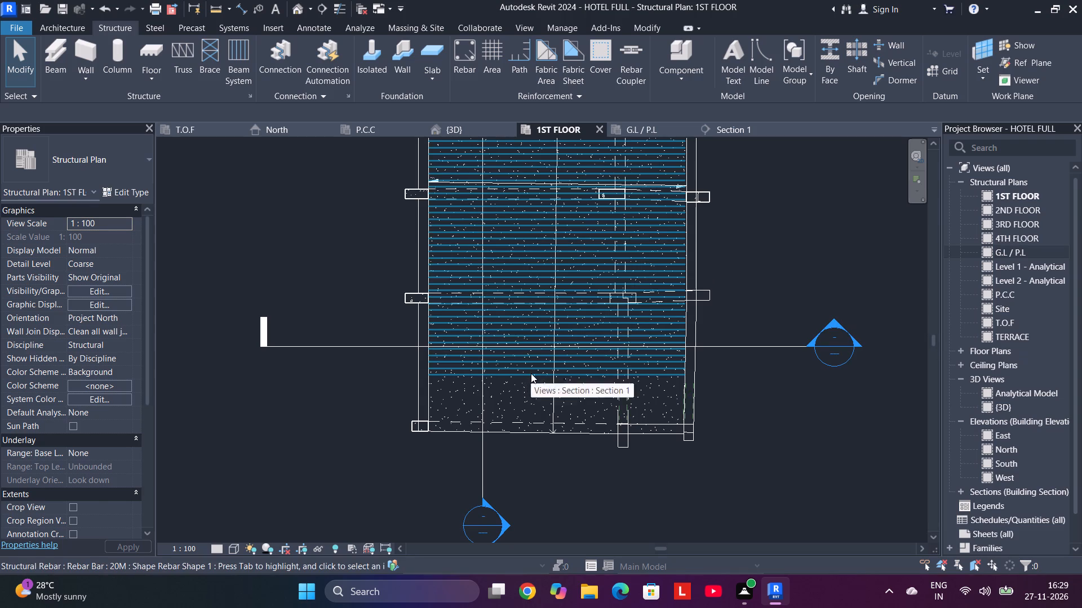
scroll(557, 378, "up", 2)
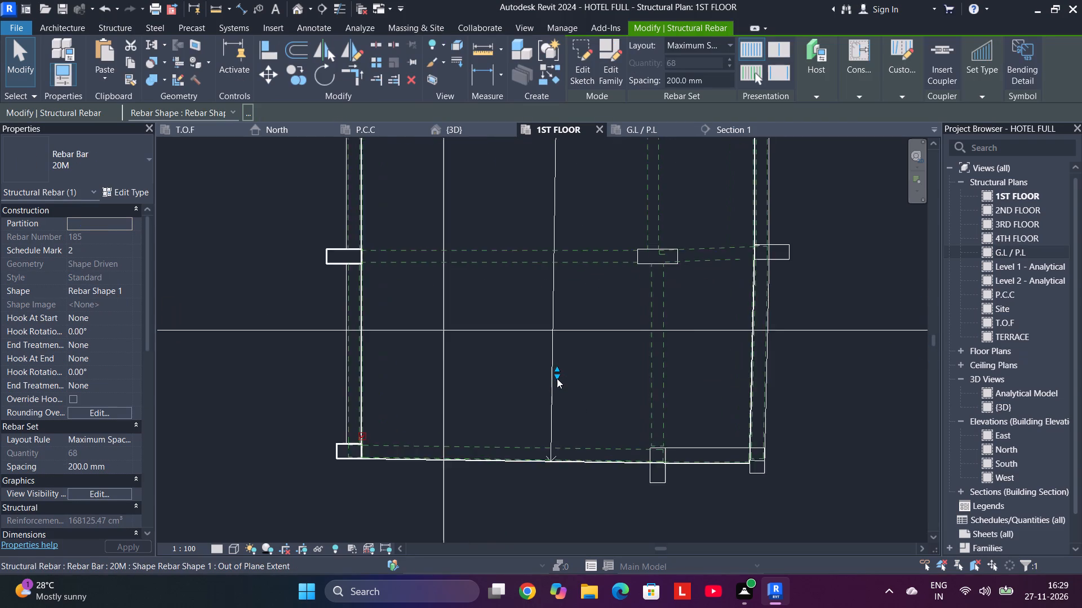
scroll(557, 378, "up", 2)
scroll(558, 370, "down", 5)
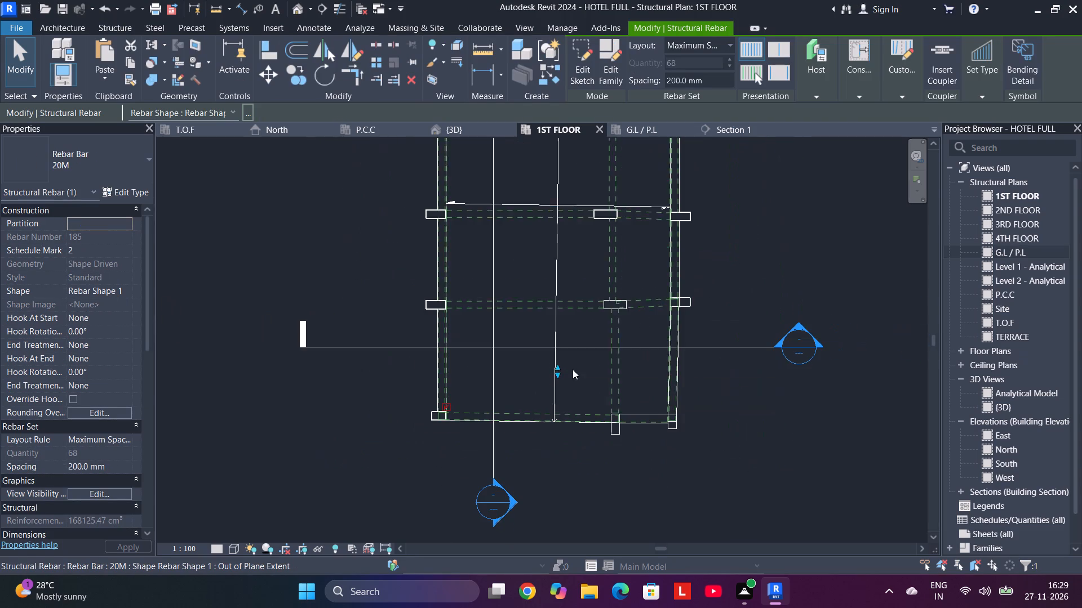
middle_click_drag(743, 226, 728, 442)
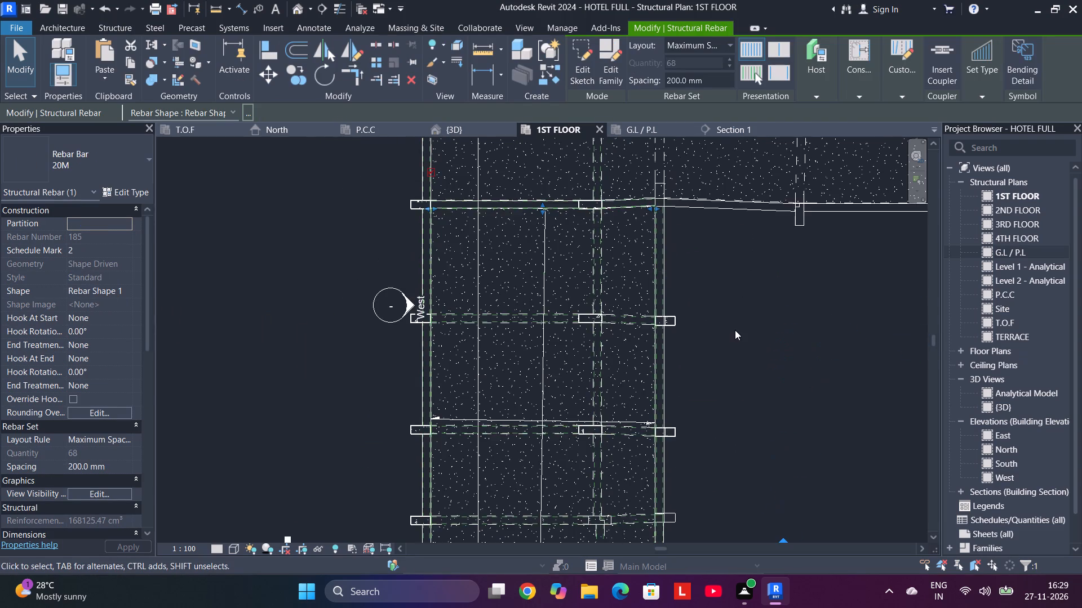
scroll(735, 324, "down", 4)
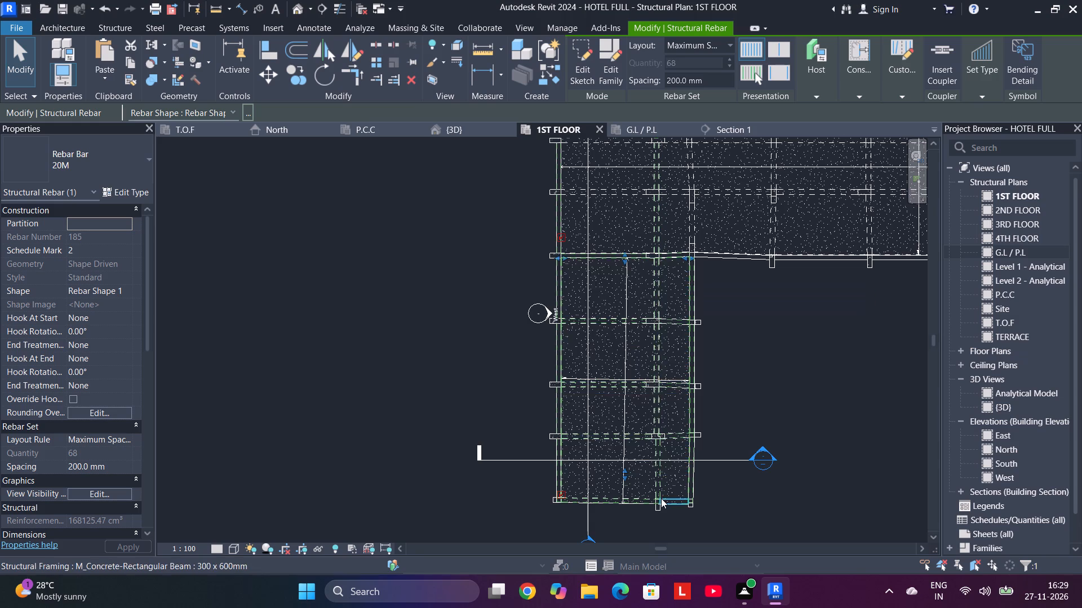
middle_click_drag(655, 490, 662, 363)
scroll(632, 357, "up", 5)
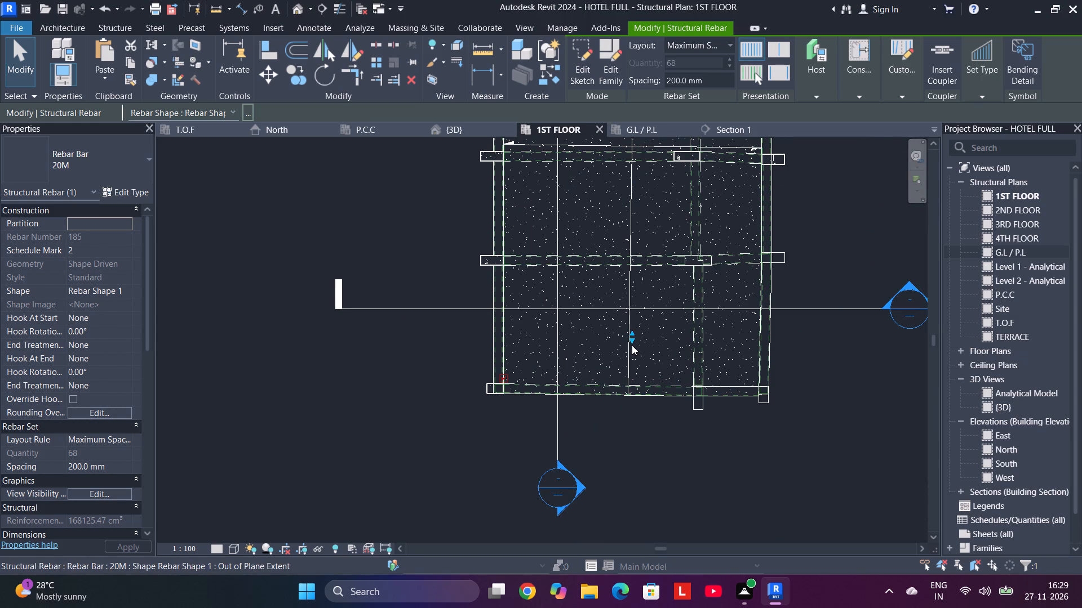
left_click_drag(632, 345, 631, 379)
left_click(812, 375)
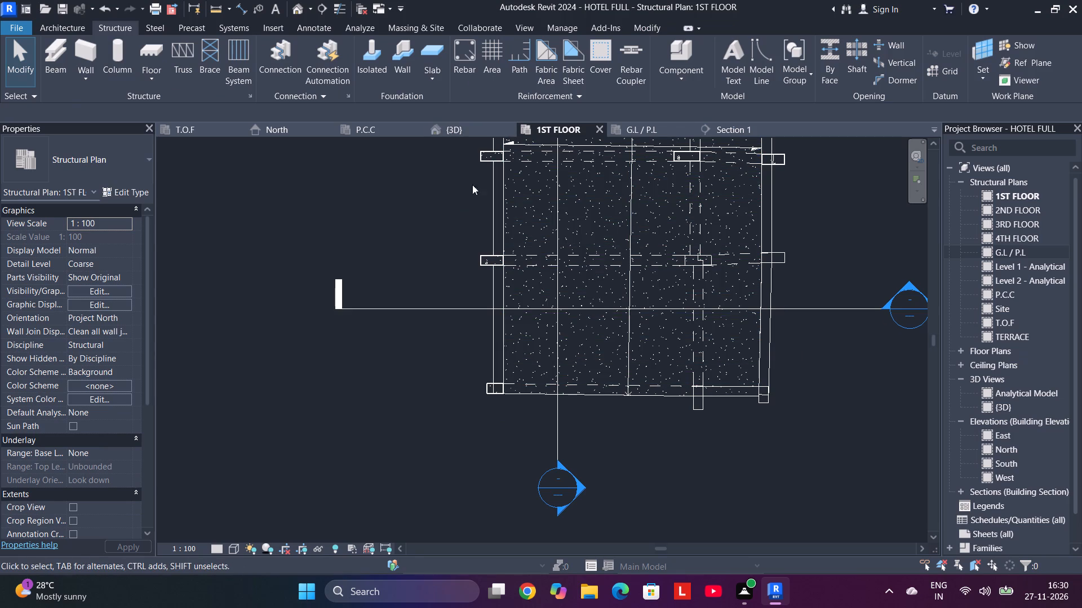
Open the Section 2 view from its section line in the 1ST FLOOR plan.
left_click(556, 436)
right_click(556, 436)
left_click(640, 114)
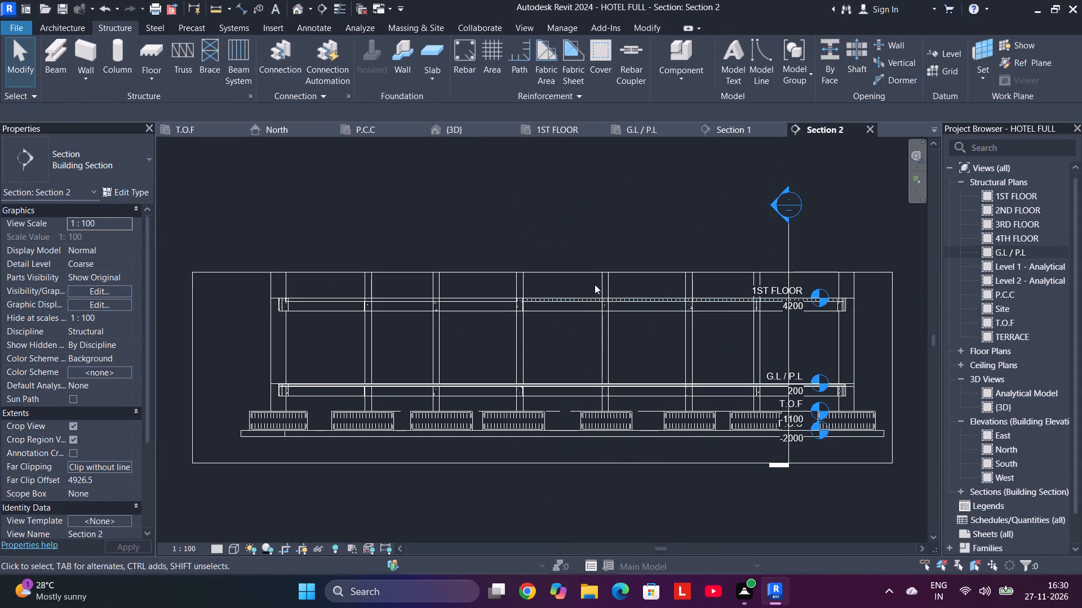
Examine how the cranked bars are distributed along the 1ST FLOOR slab in Section 2.
scroll(504, 302, "up", 2)
middle_click_drag(698, 352, 646, 354)
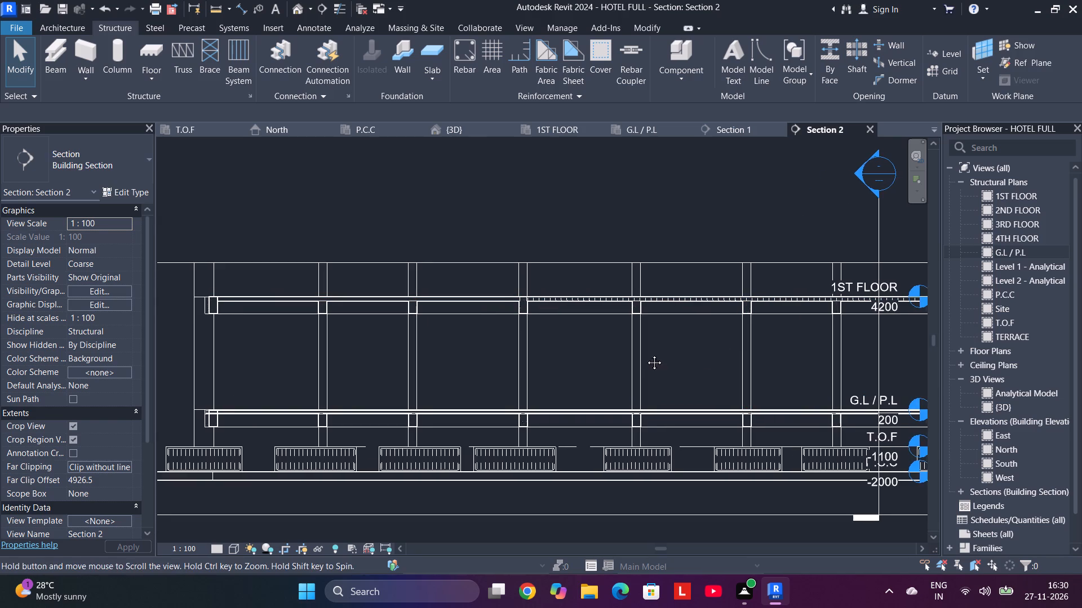
middle_click_drag(646, 354, 526, 369)
scroll(526, 369, "up", 1)
scroll(507, 292, "up", 9)
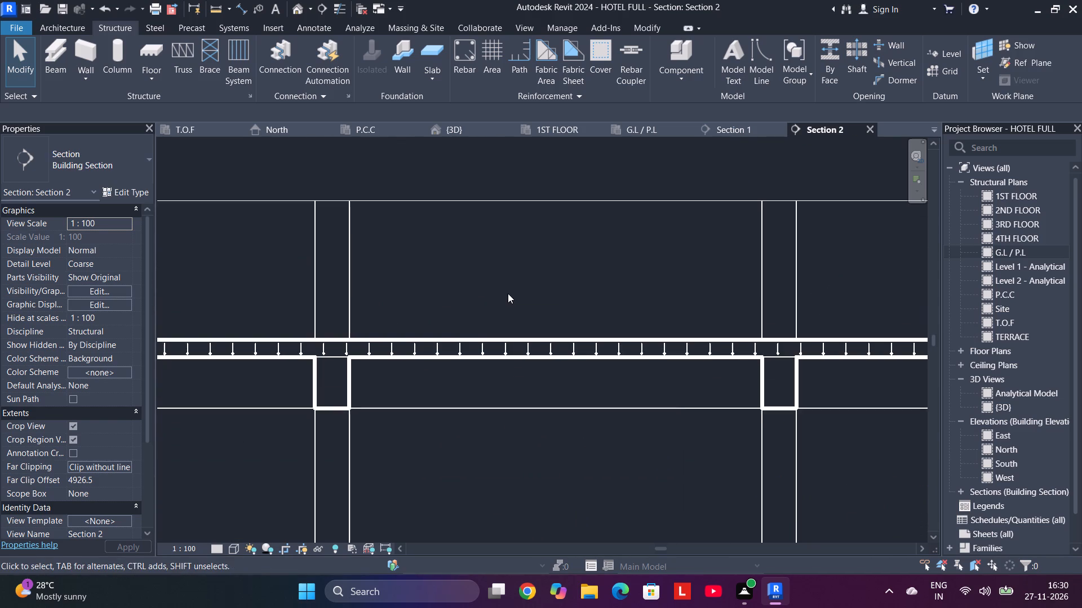
scroll(460, 337, "up", 3)
scroll(398, 361, "up", 3)
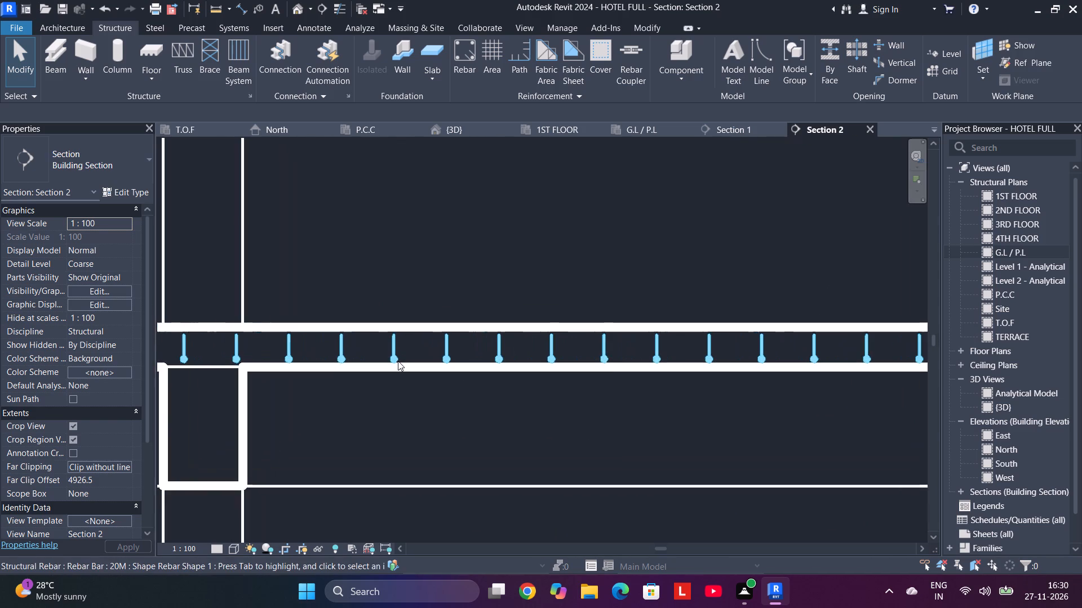
scroll(398, 357, "down", 4)
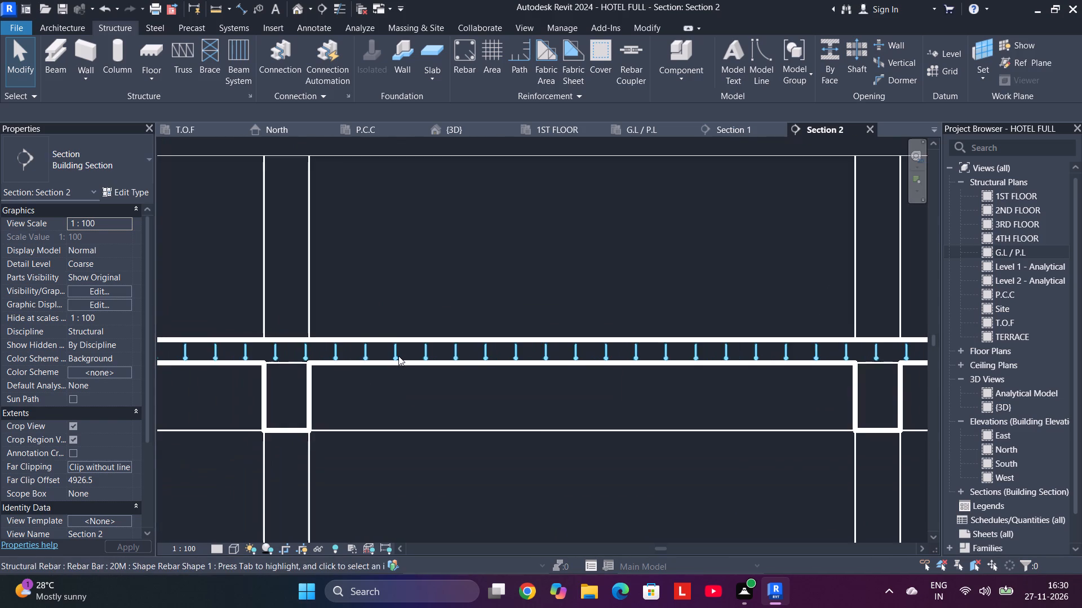
scroll(398, 356, "down", 4)
scroll(762, 351, "down", 4)
middle_click_drag(809, 416, 469, 426)
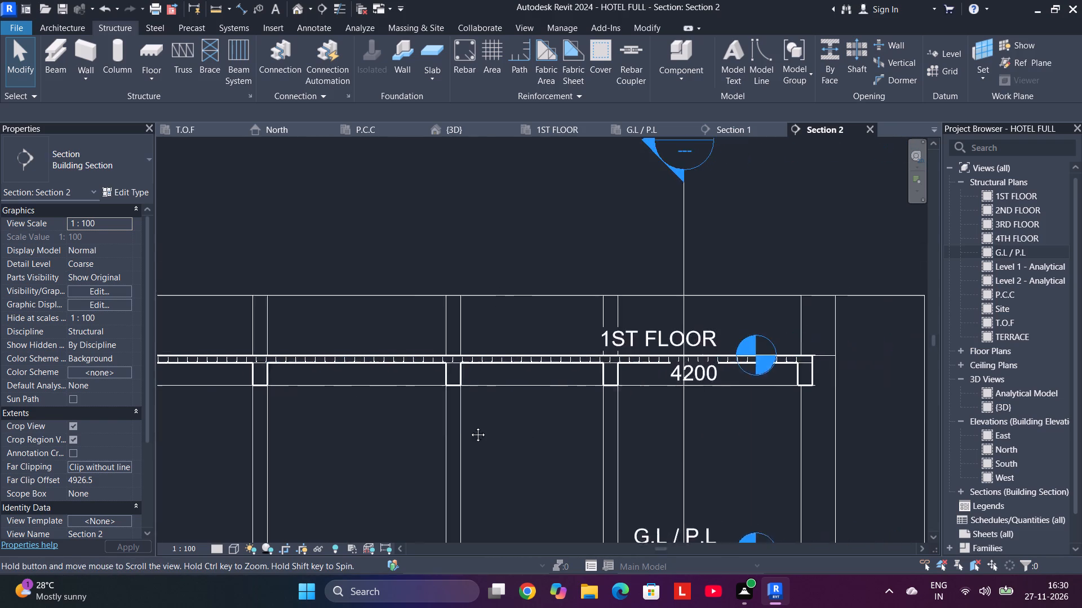
middle_click_drag(469, 426, 619, 347)
scroll(618, 348, "down", 3)
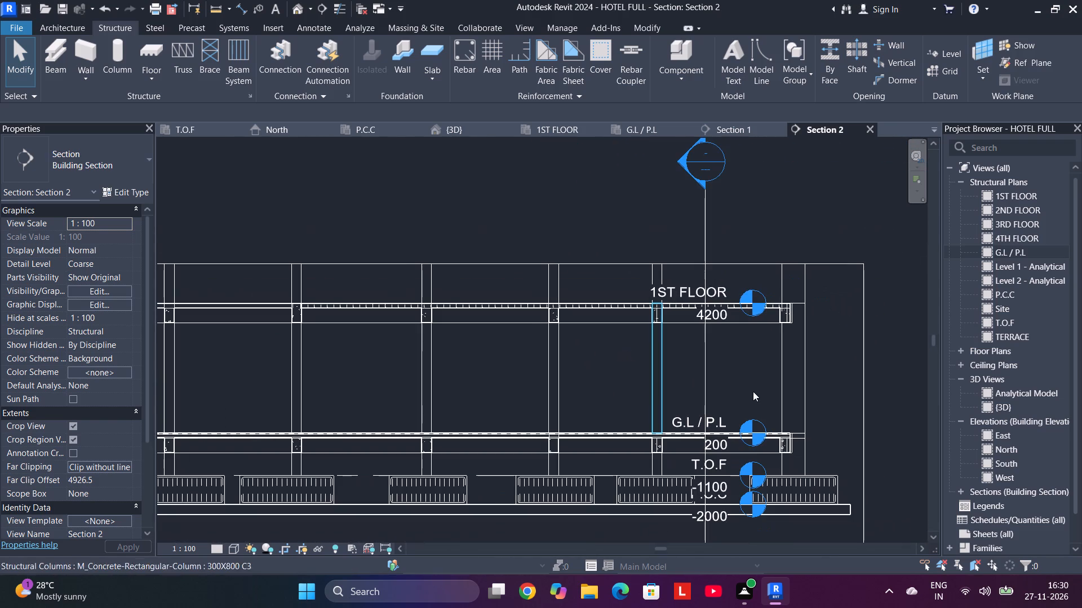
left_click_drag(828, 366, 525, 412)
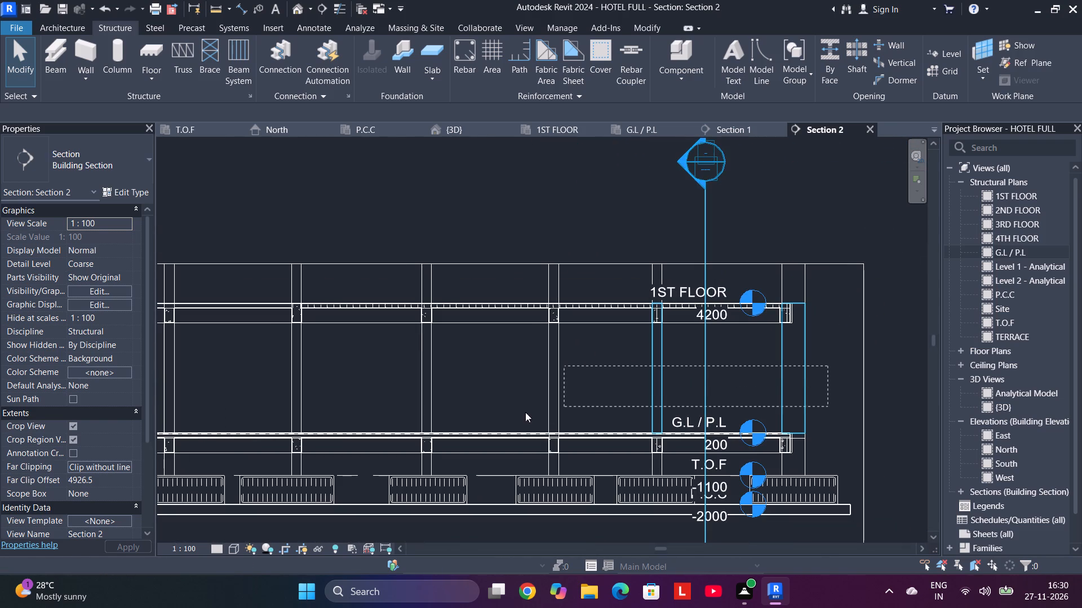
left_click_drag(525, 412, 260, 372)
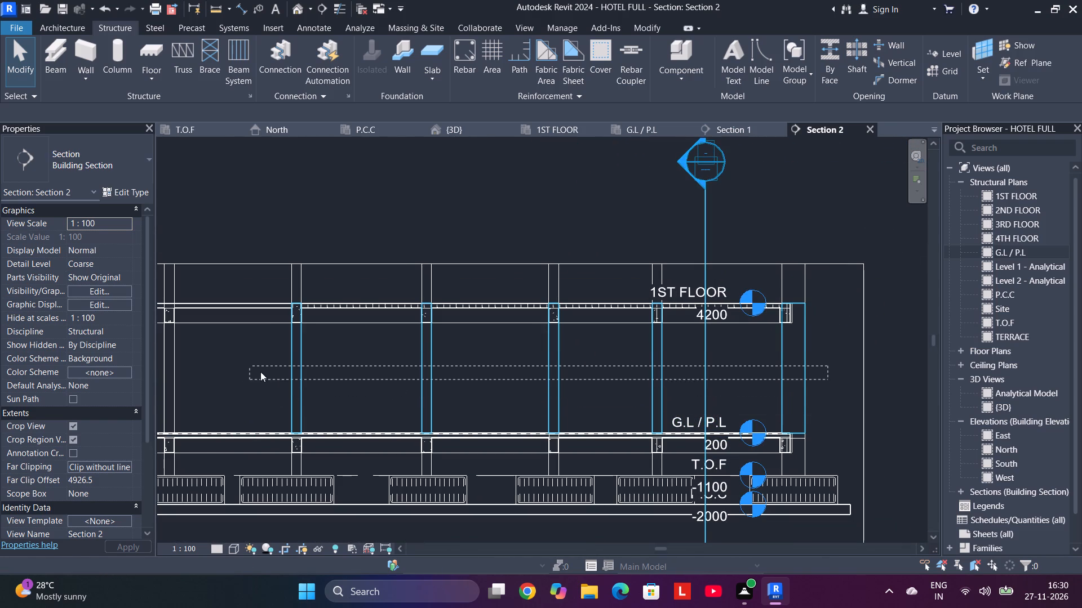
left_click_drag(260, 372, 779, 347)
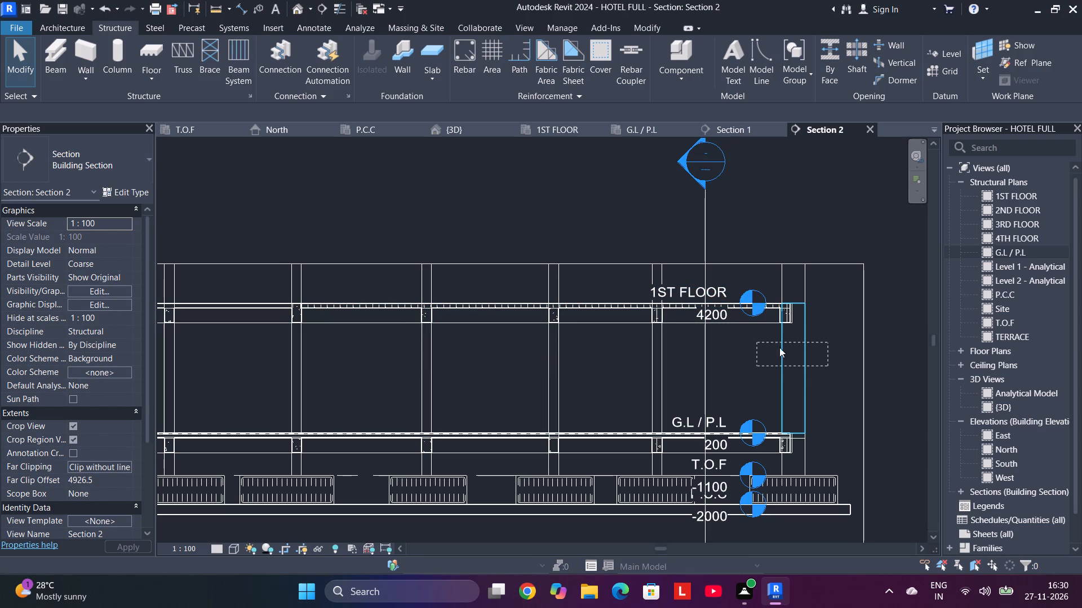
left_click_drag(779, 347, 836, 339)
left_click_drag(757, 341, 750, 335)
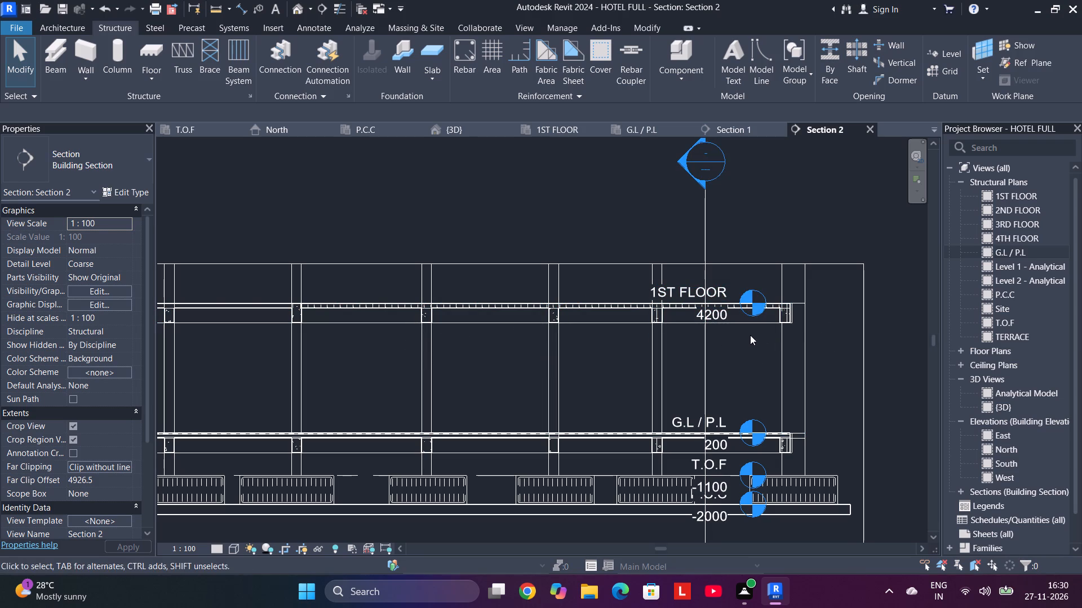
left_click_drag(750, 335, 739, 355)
Start a sketched 20M rebar in Section 2 with shape M_00 picked beforehand, hosted by the 1ST FLOOR 150mm slab.
scroll(631, 312, "up", 3)
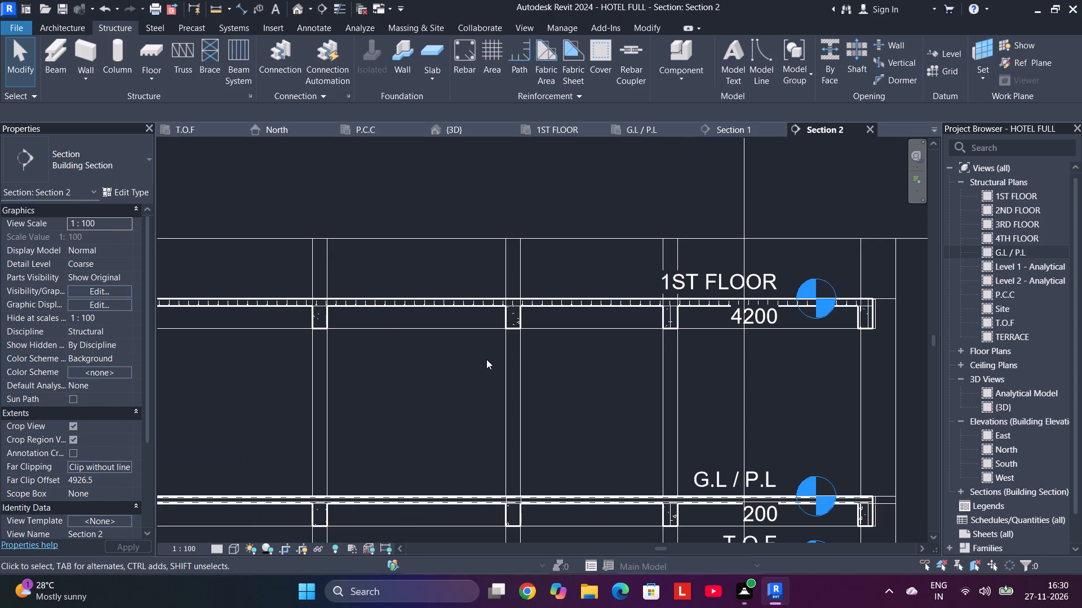
scroll(301, 348, "down", 3)
middle_click_drag(232, 357, 284, 349)
scroll(245, 308, "up", 5)
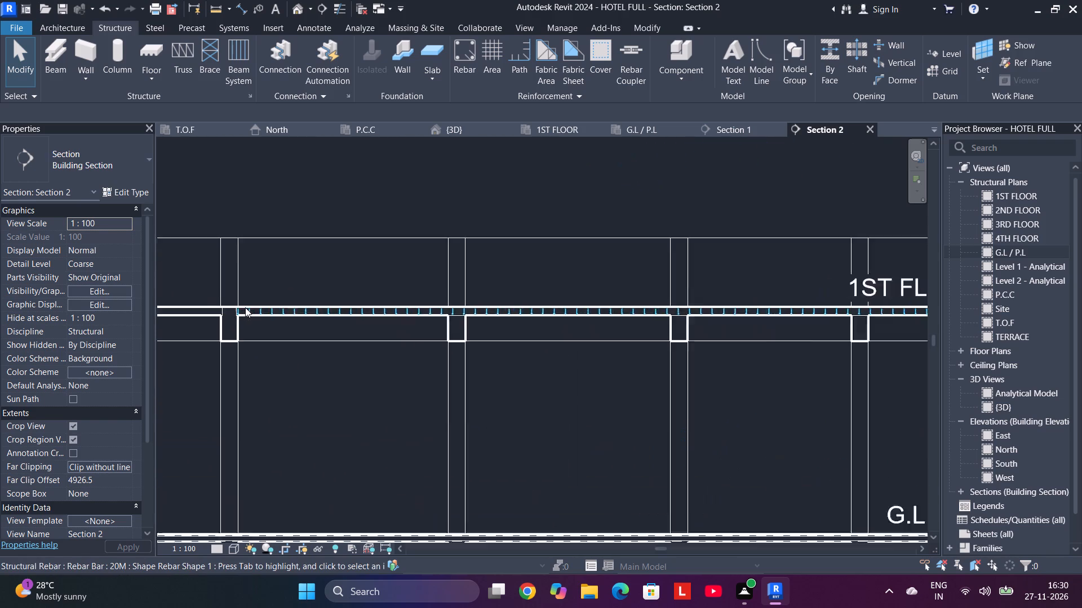
scroll(245, 307, "up", 8)
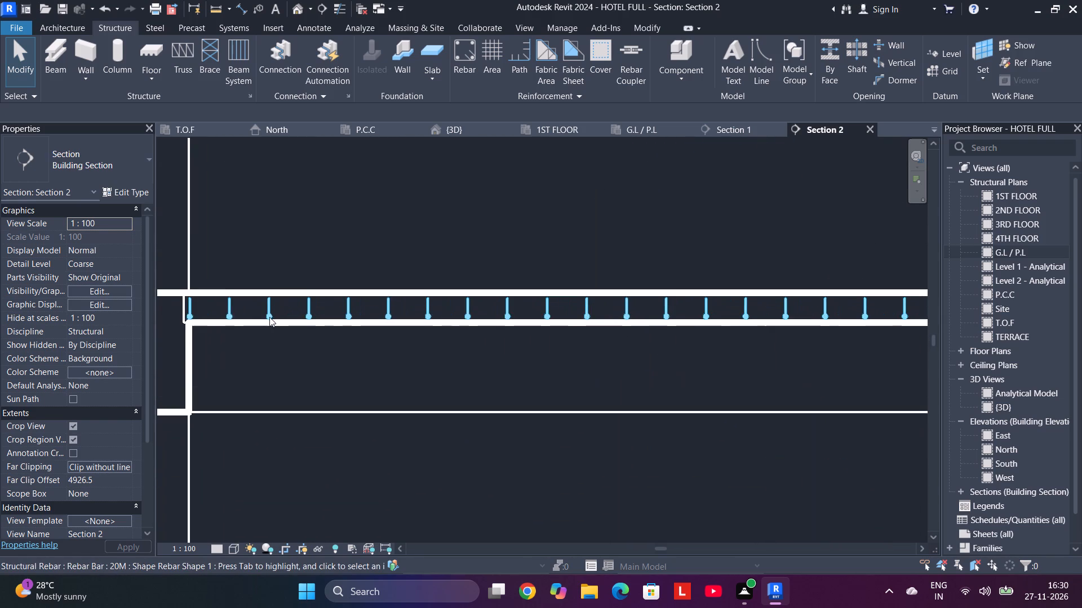
left_click(162, 32)
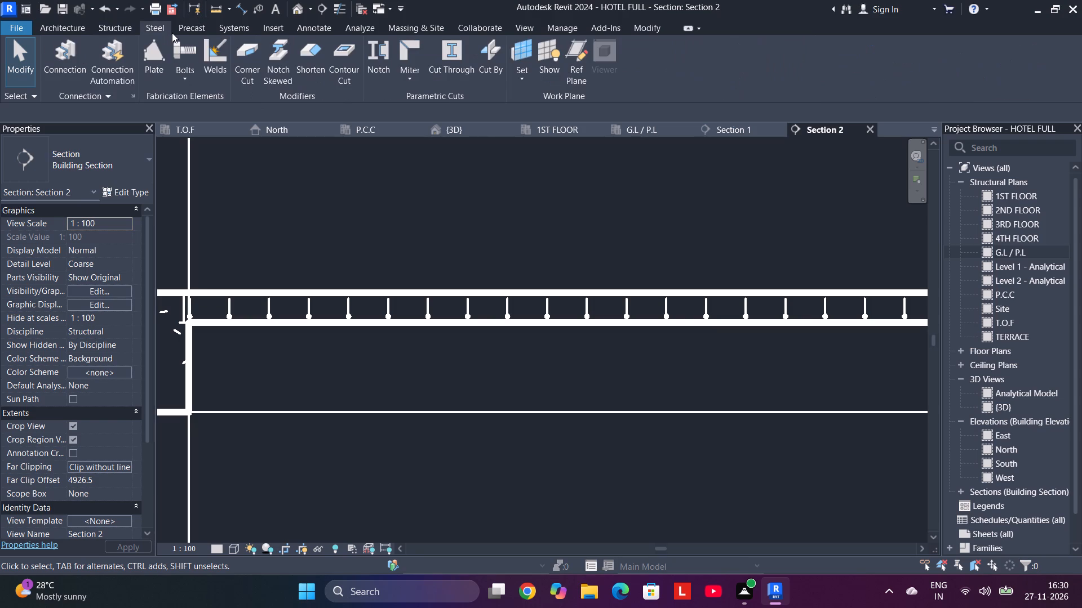
left_click(130, 23)
left_click(466, 55)
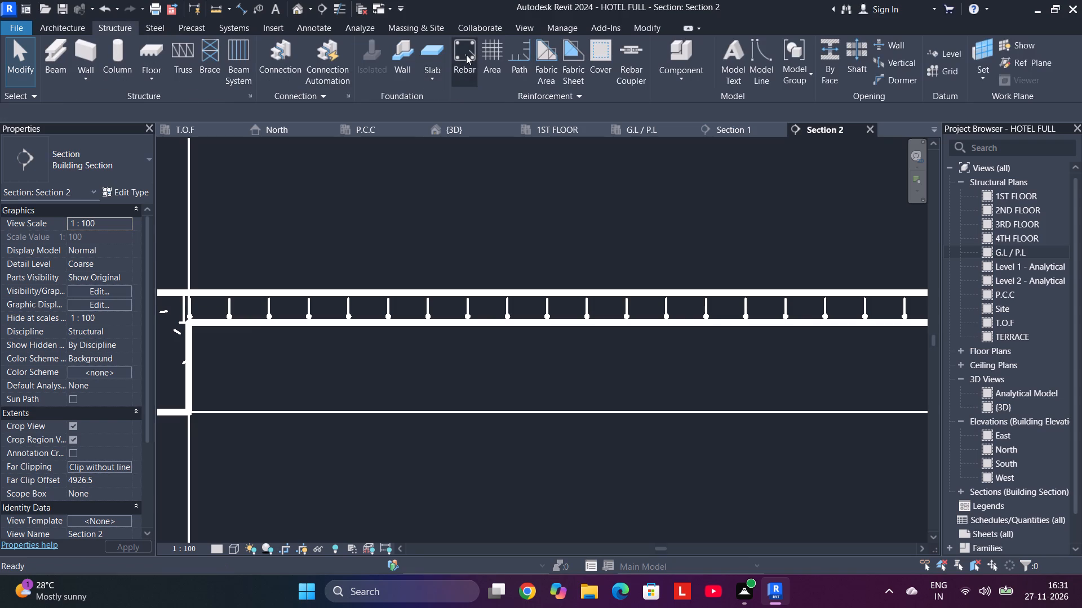
scroll(225, 304, "up", 1)
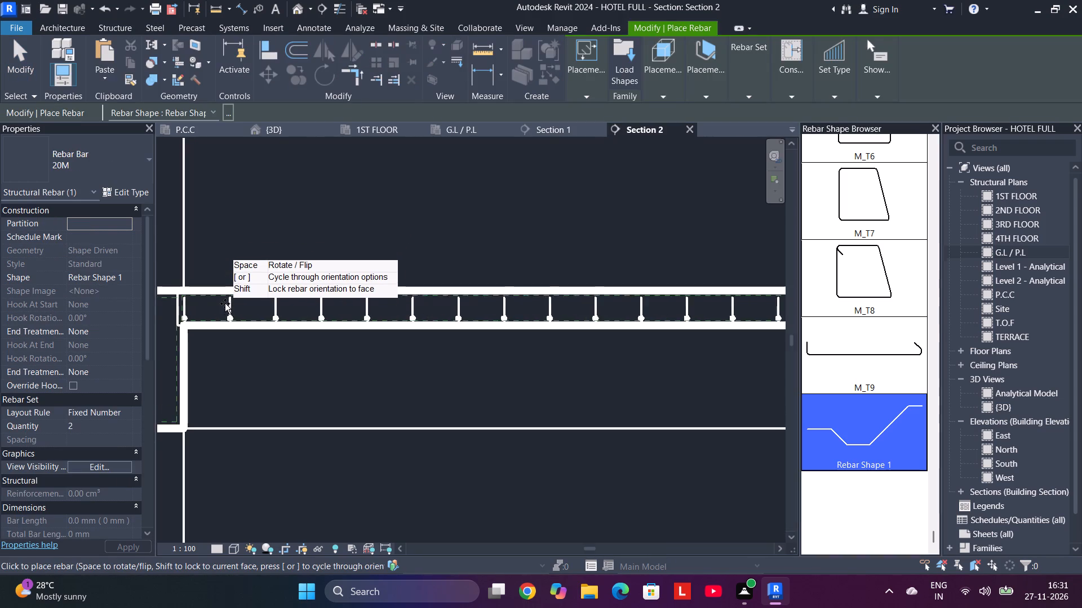
scroll(225, 303, "up", 2)
middle_click_drag(273, 249, 313, 230)
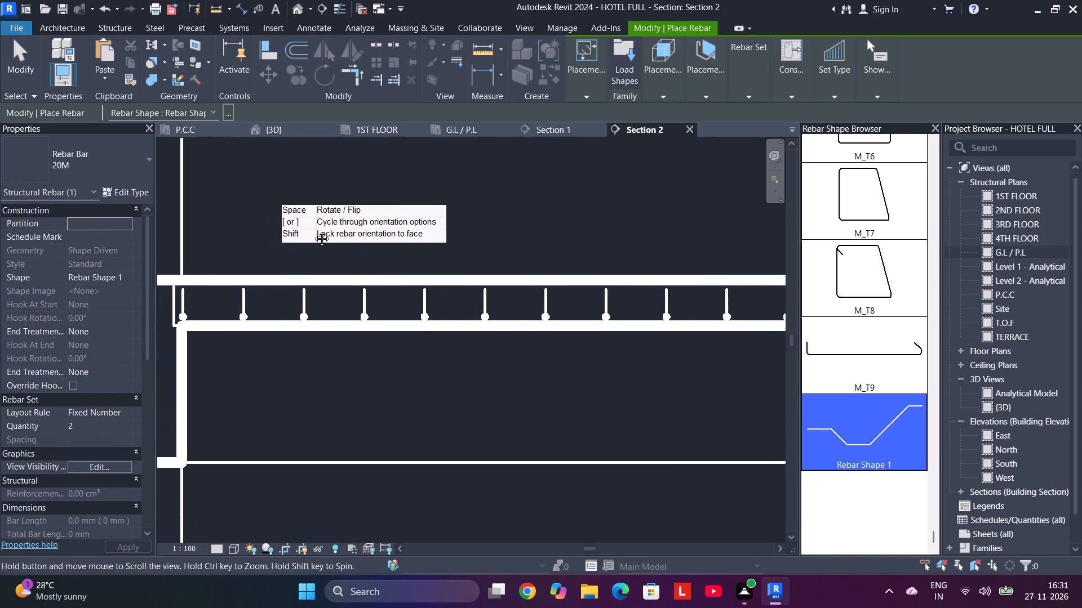
middle_click_drag(313, 230, 336, 221)
left_click_drag(932, 534, 944, 467)
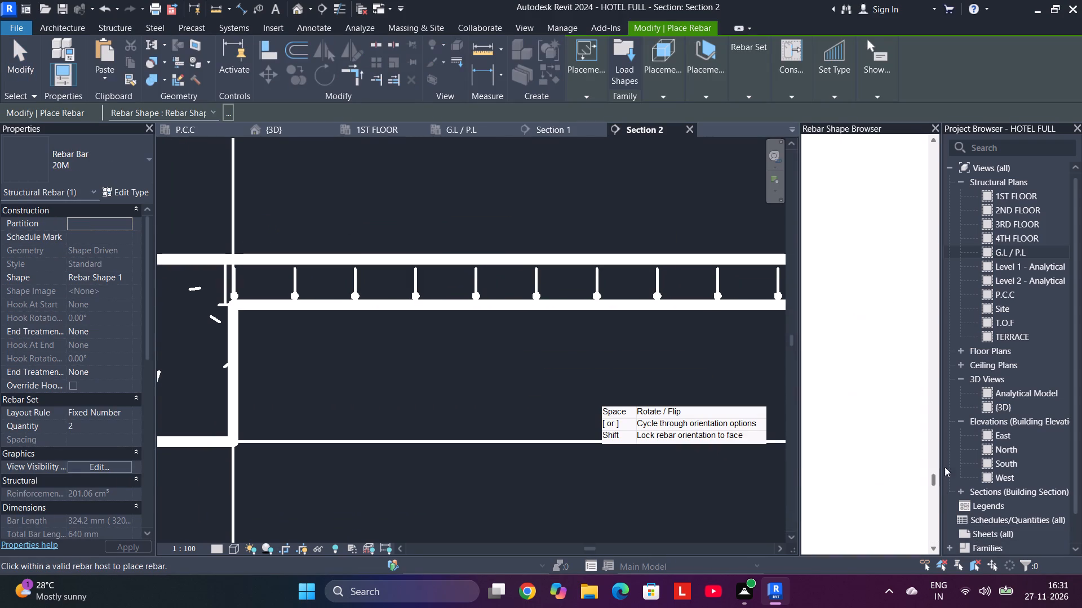
left_click_drag(944, 467, 919, 138)
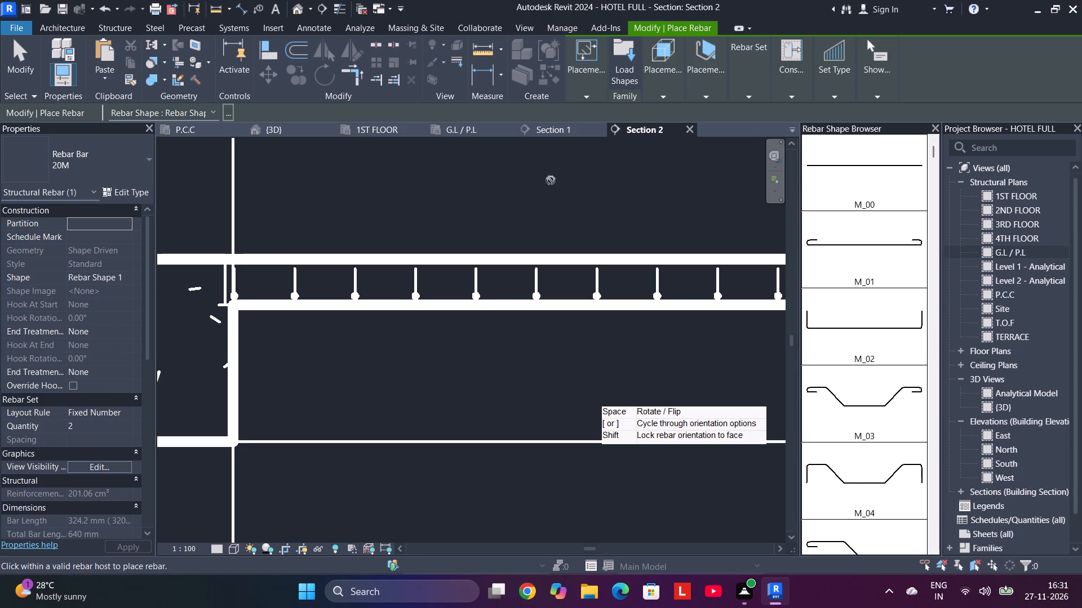
left_click(589, 74)
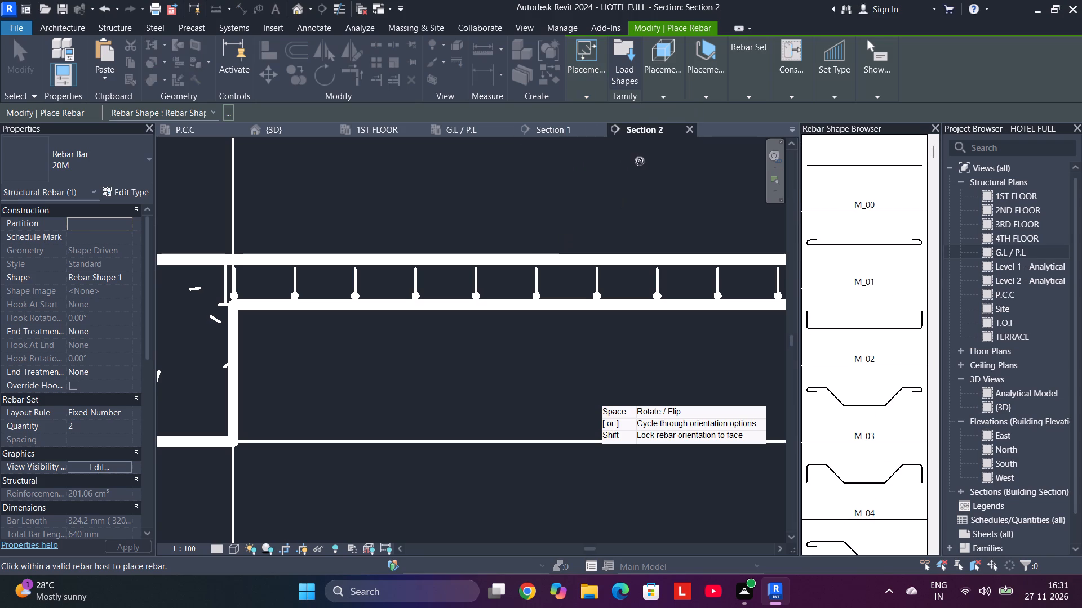
left_click(890, 184)
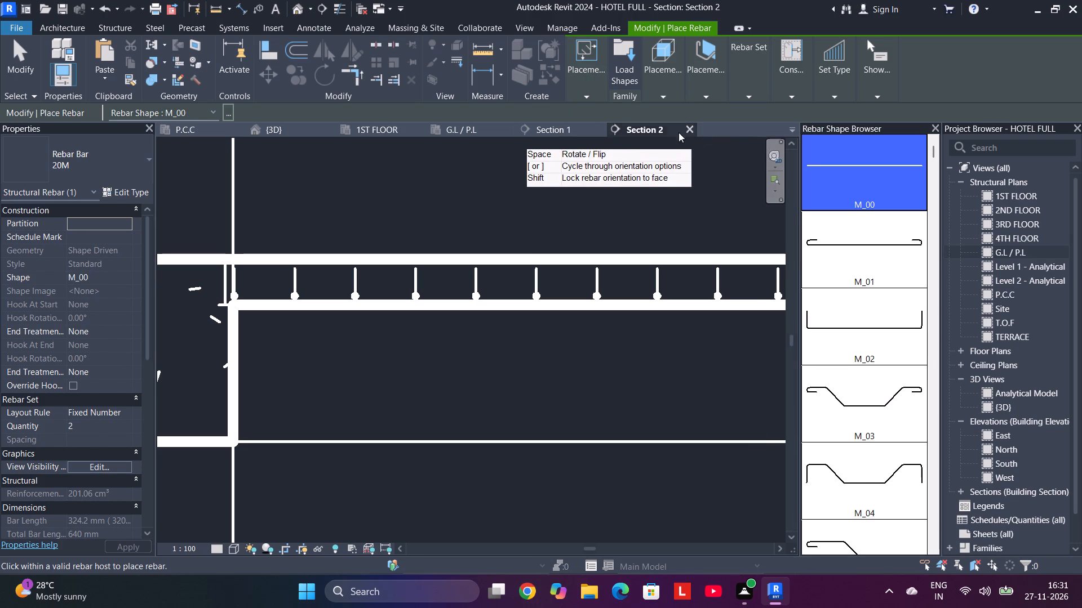
left_click(582, 91)
left_click(694, 128)
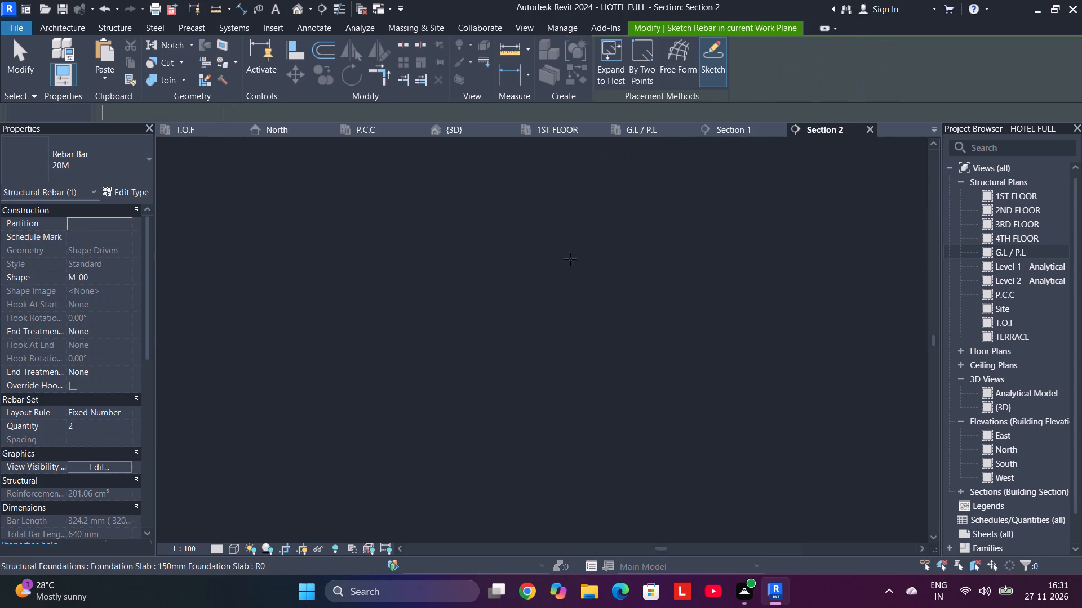
left_click(562, 259)
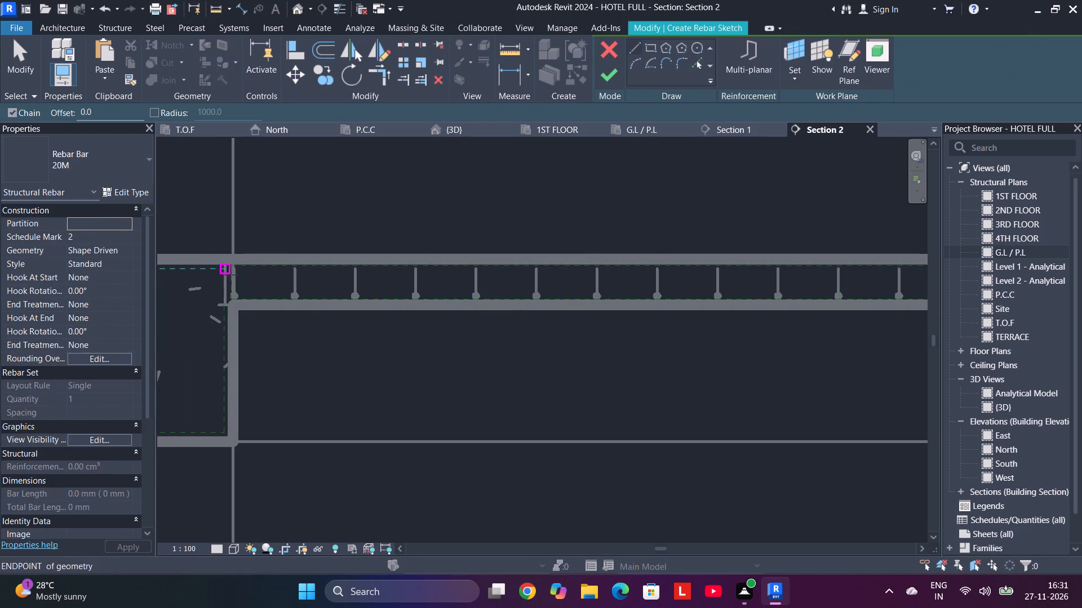
Sketch the bar's top segment 2800 mm along the slab's top cover from the beam, followed by a 45° crank down to the bottom cover.
left_click(236, 272)
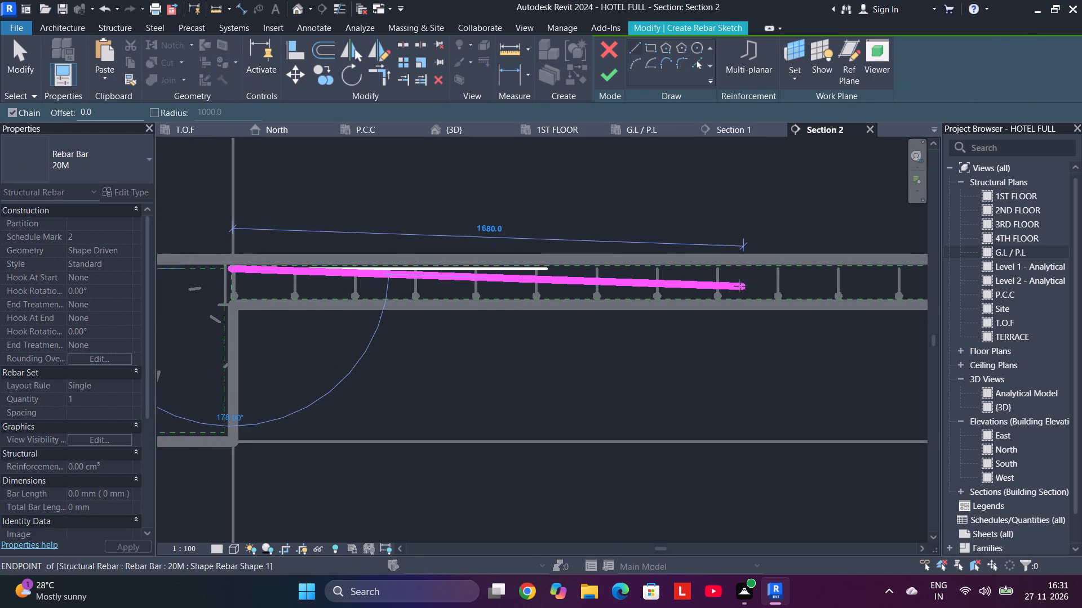
middle_click_drag(759, 266, 398, 279)
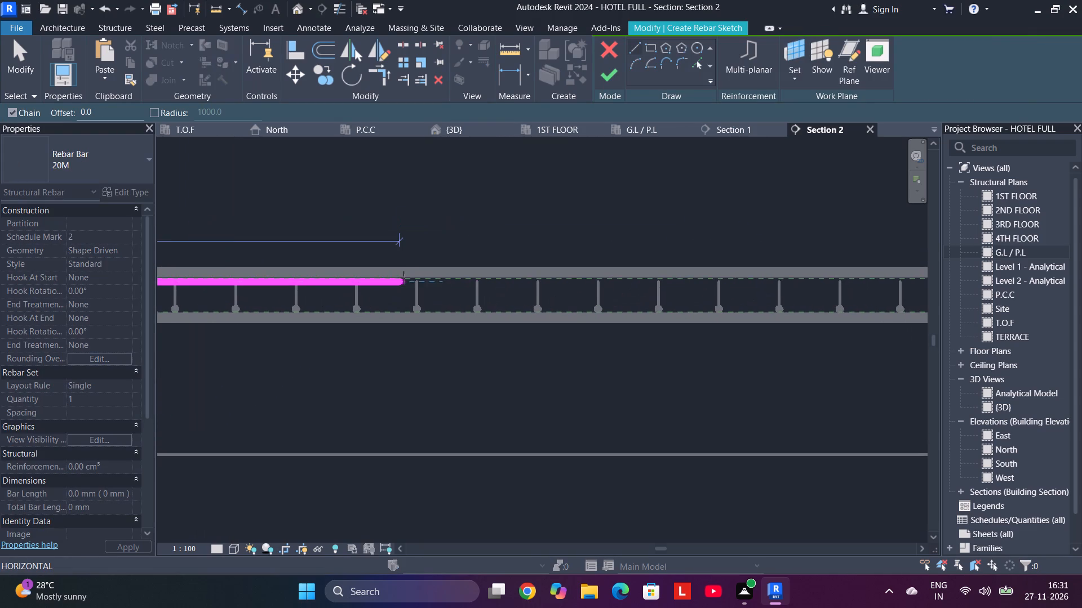
scroll(403, 278, "down", 18)
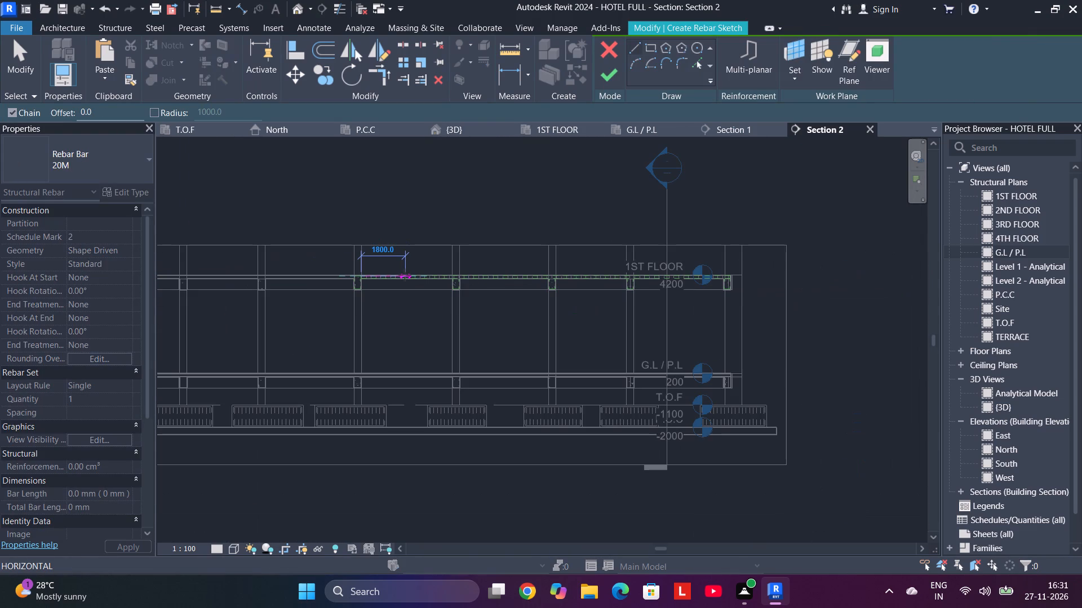
scroll(405, 275, "up", 11)
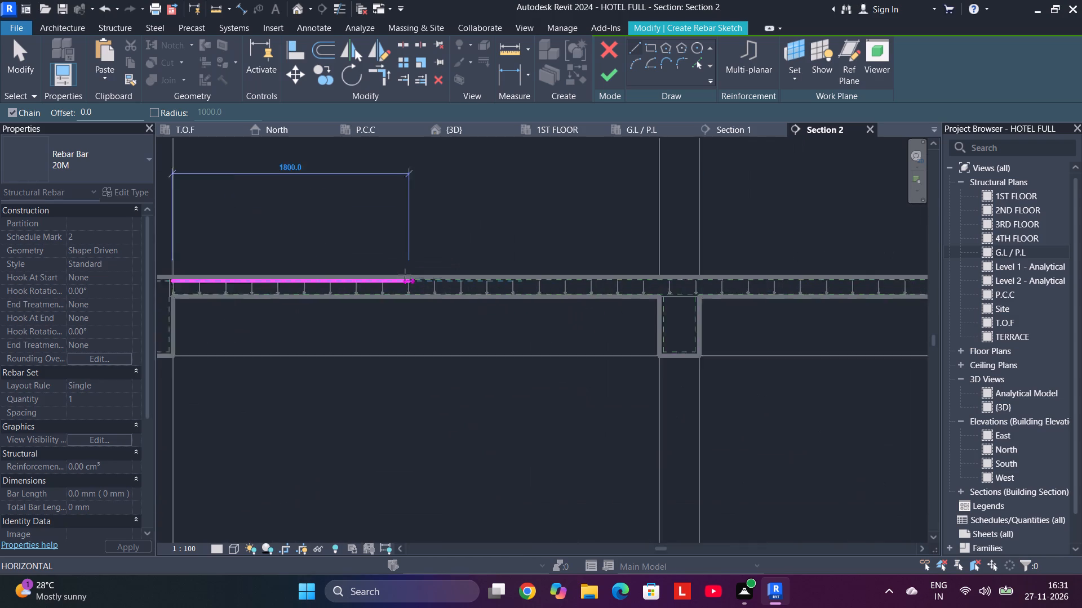
scroll(405, 275, "up", 2)
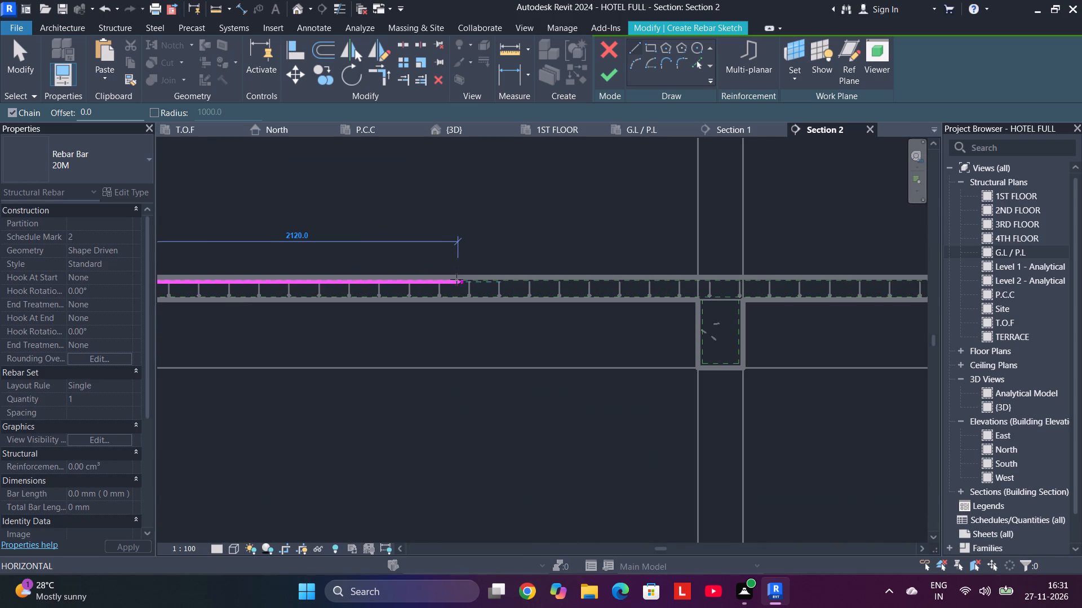
left_click(561, 276)
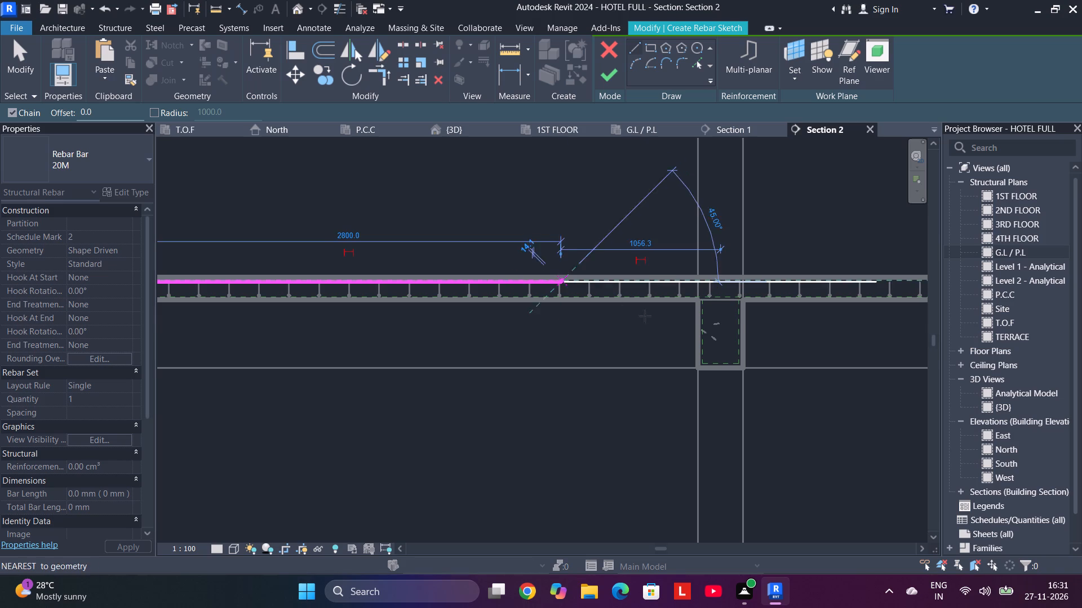
scroll(598, 312, "up", 6)
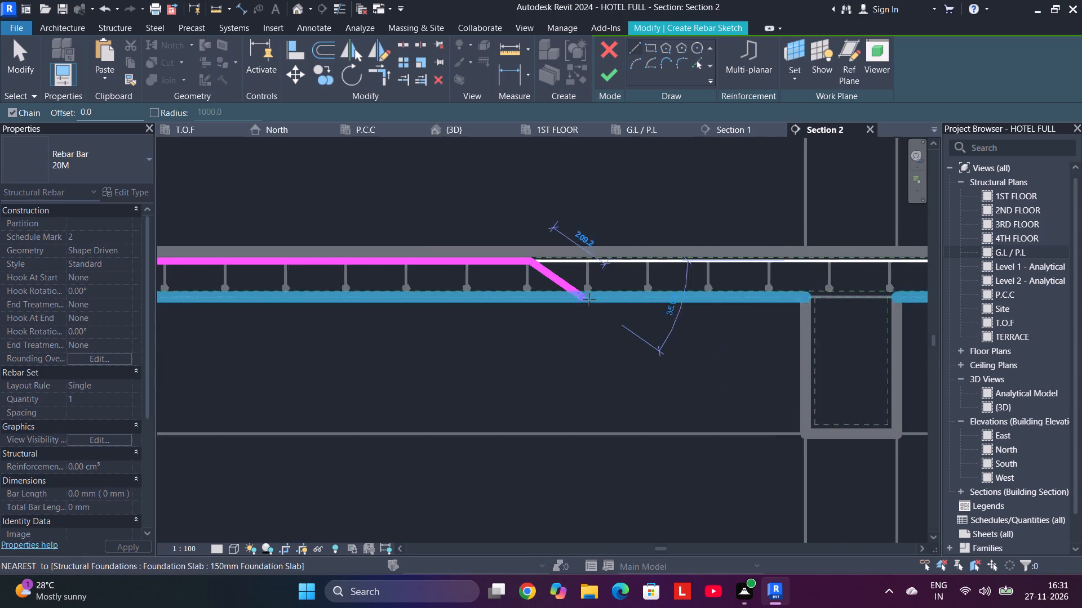
scroll(589, 299, "up", 4)
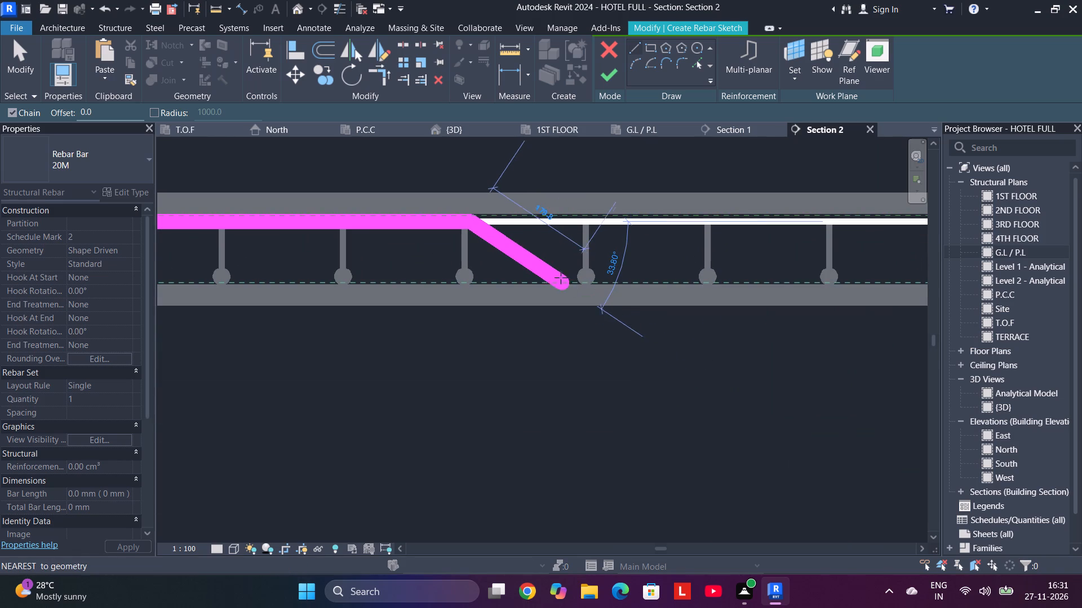
left_click(524, 274)
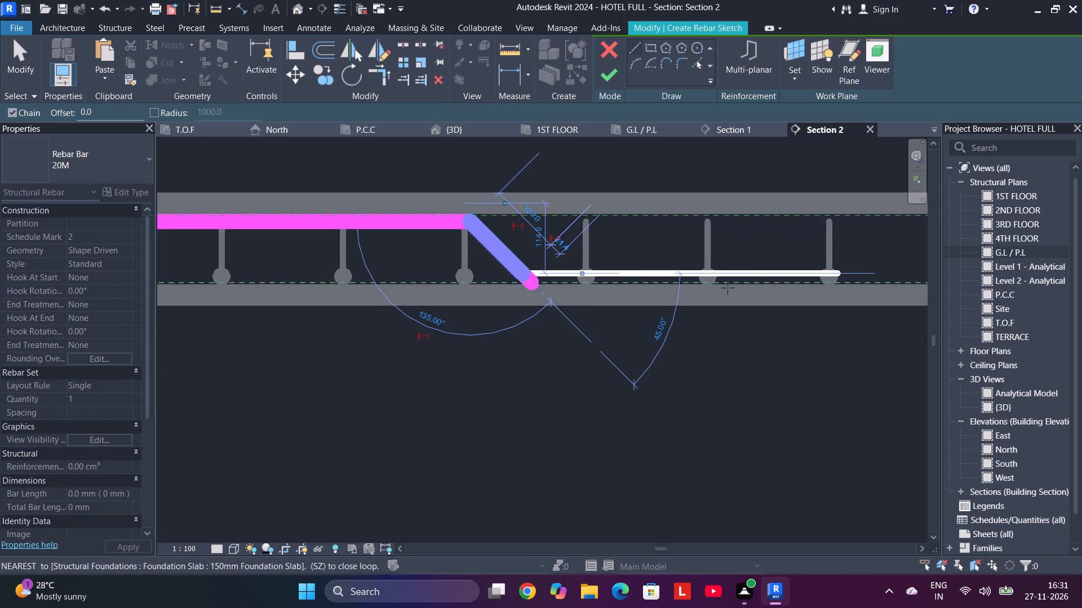
Continue the bar horizontally along the slab's bottom cover from the crank, across the intermediate beams and into the last bay.
scroll(760, 283, "down", 4)
middle_click_drag(761, 280, 305, 341)
scroll(304, 340, "down", 1)
scroll(606, 330, "down", 2)
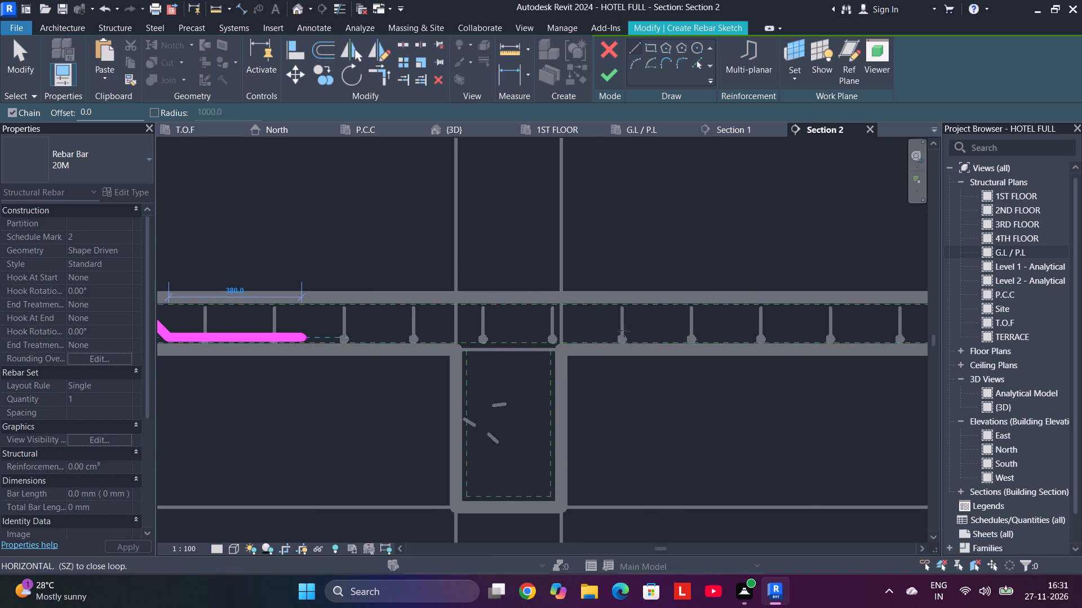
scroll(624, 330, "down", 2)
middle_click_drag(656, 331, 209, 352)
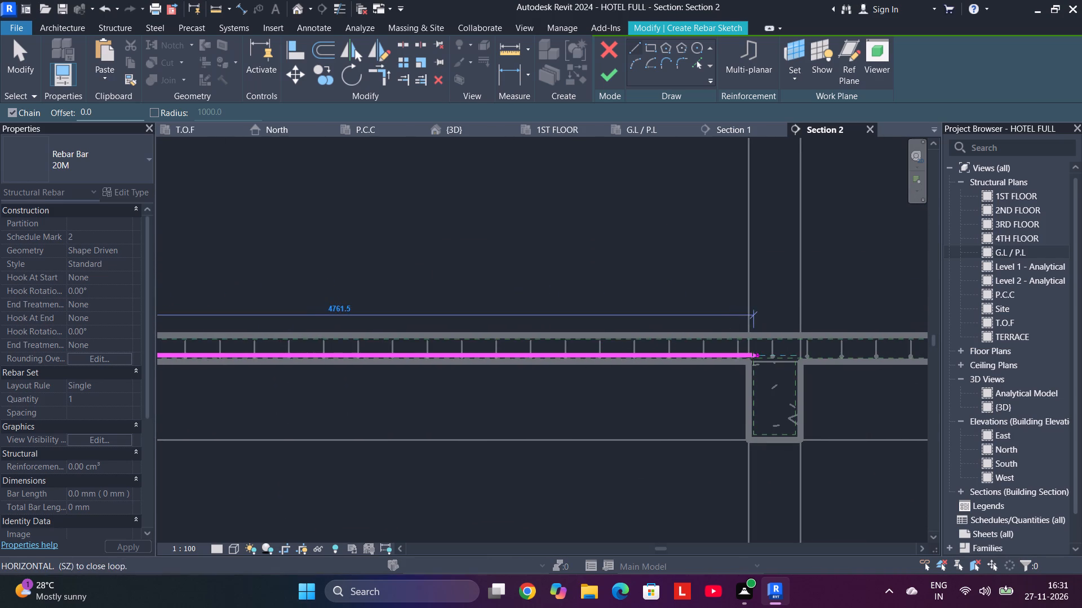
middle_click_drag(729, 360, 335, 373)
scroll(335, 372, "down", 9)
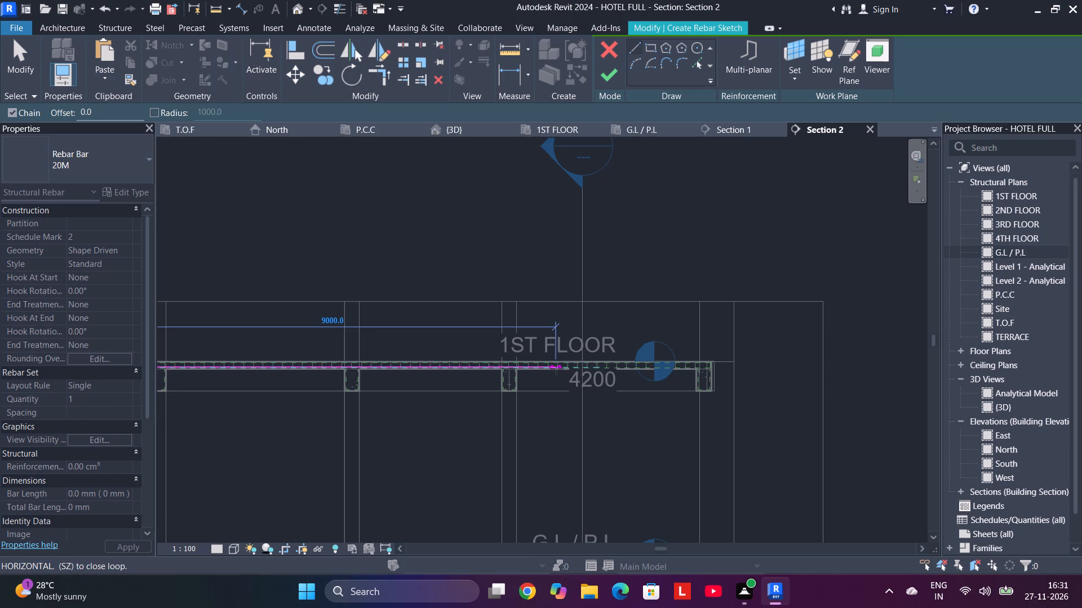
middle_click_drag(567, 369, 476, 363)
scroll(520, 360, "up", 12)
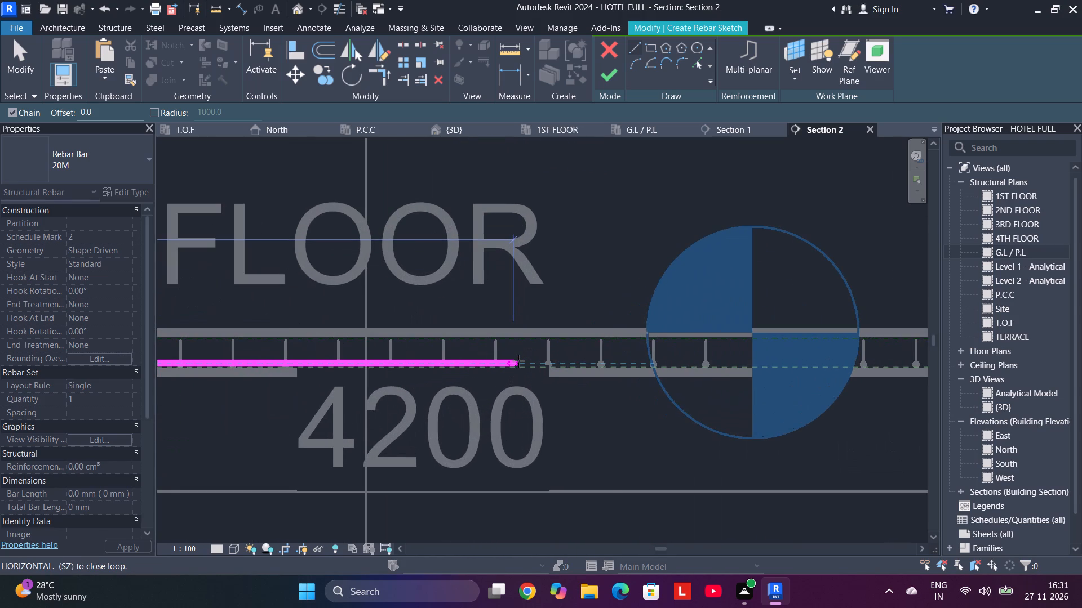
left_click(518, 361)
key("Escape")
scroll(558, 366, "down", 4)
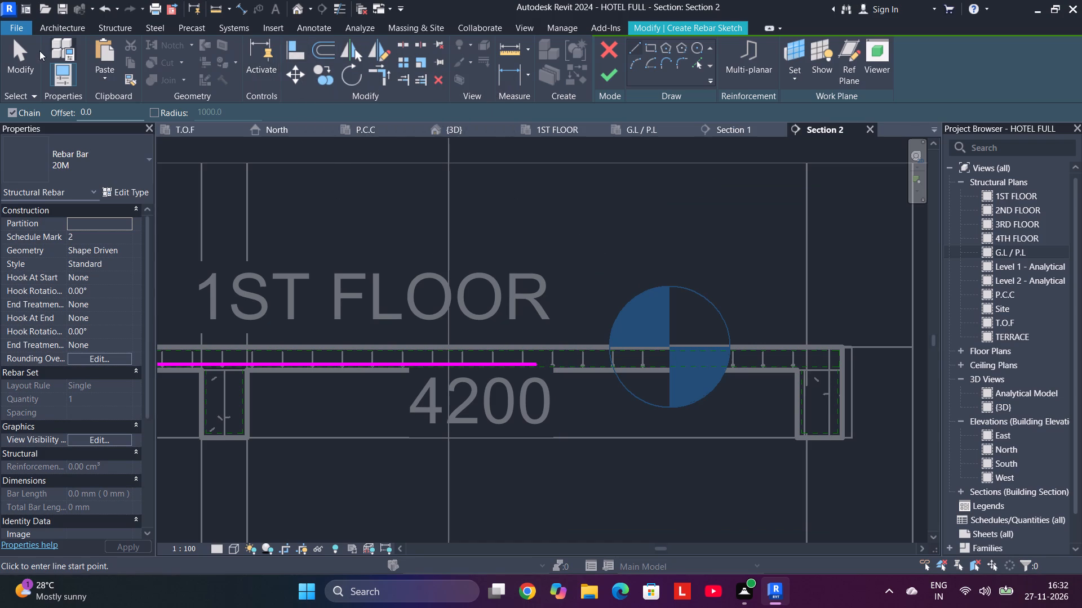
Sketch a top segment from the end beam back into the last bay, with a 45° crank down to the bottom segment.
left_click(635, 44)
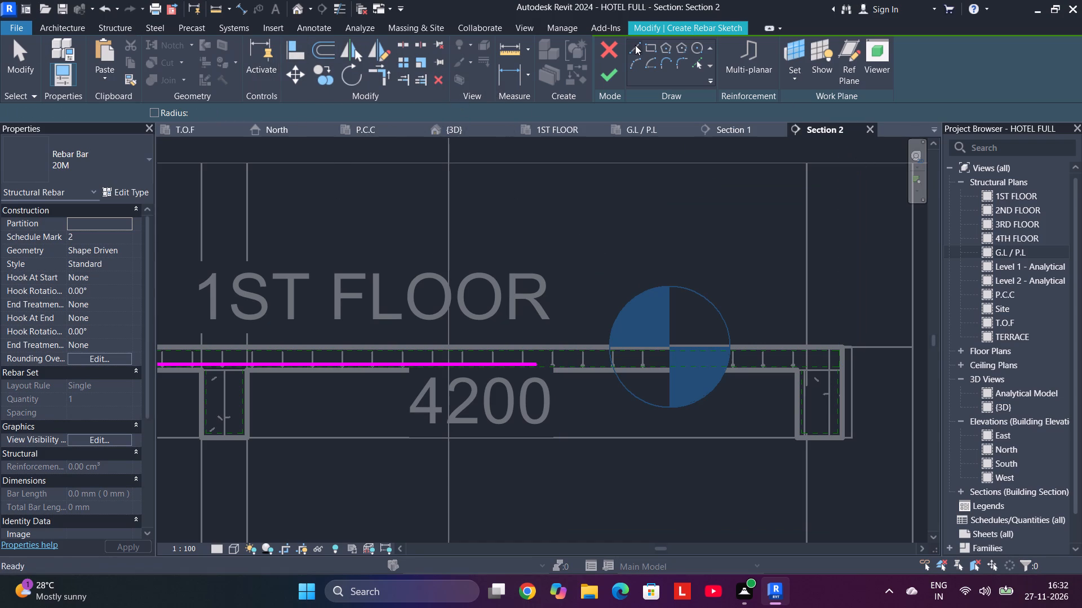
scroll(802, 374, "up", 11)
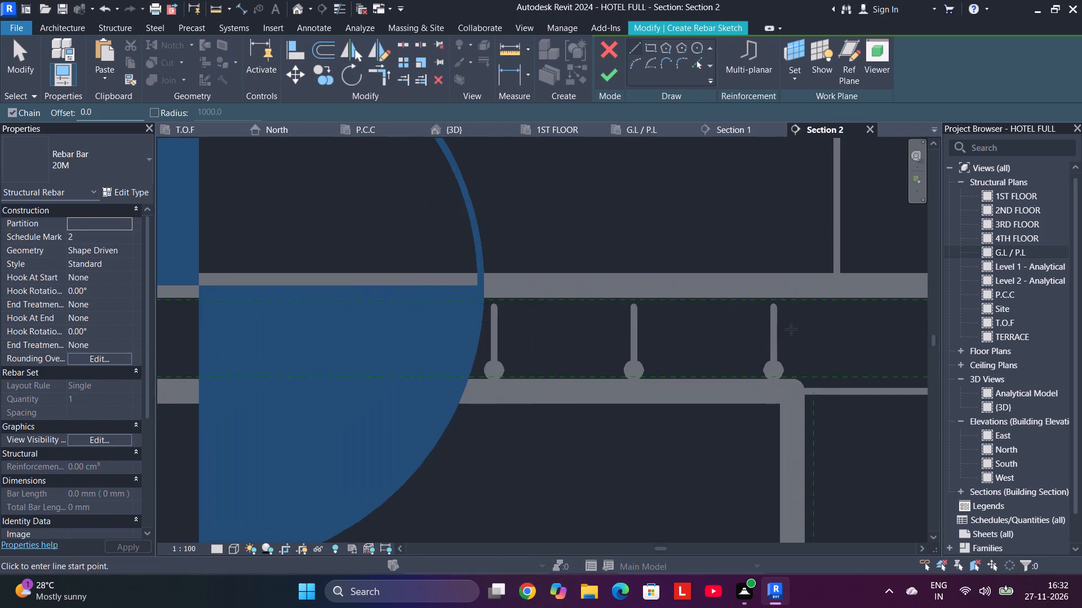
scroll(827, 329, "down", 3)
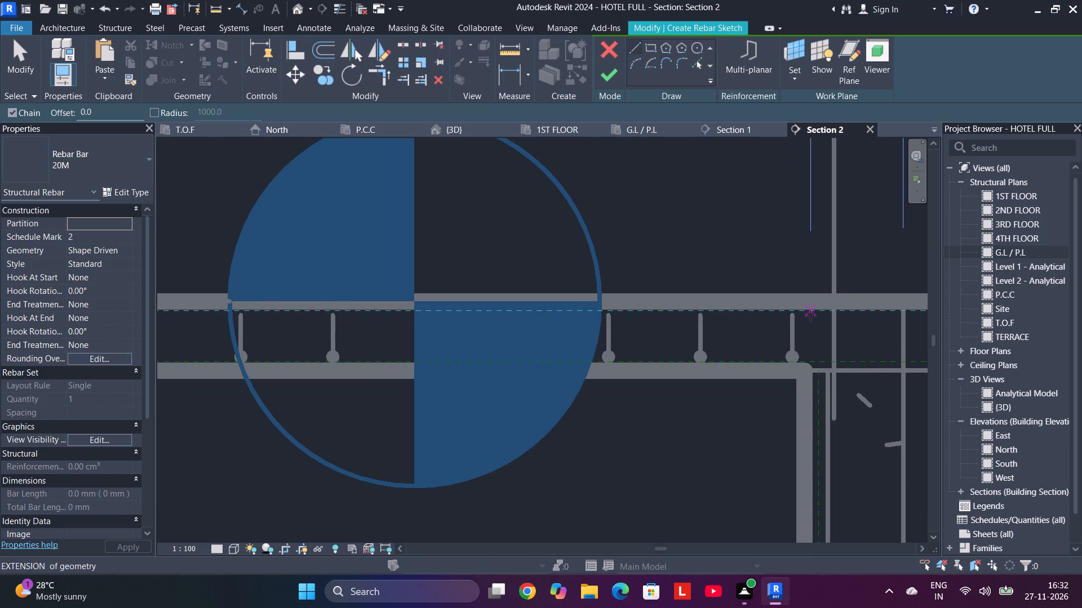
left_click(809, 316)
middle_click_drag(256, 307, 675, 274)
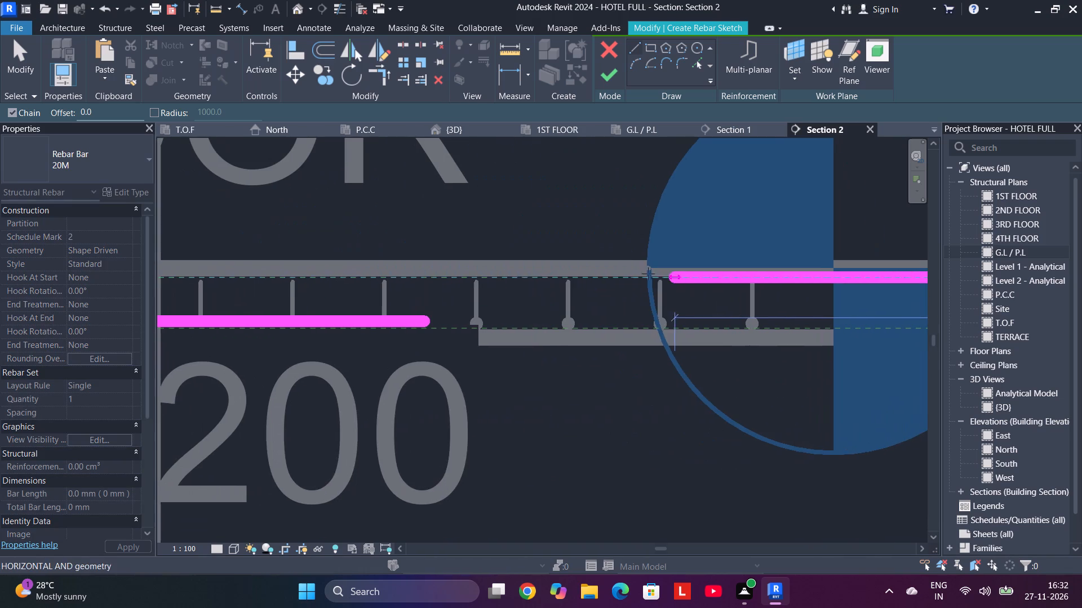
middle_click_drag(432, 279, 712, 293)
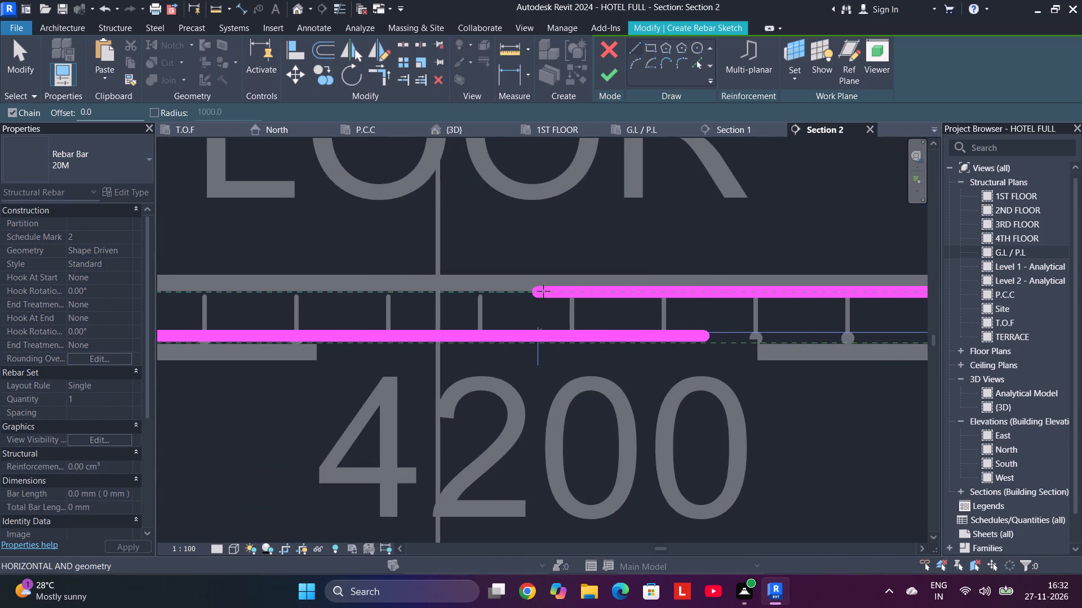
scroll(543, 291, "down", 3)
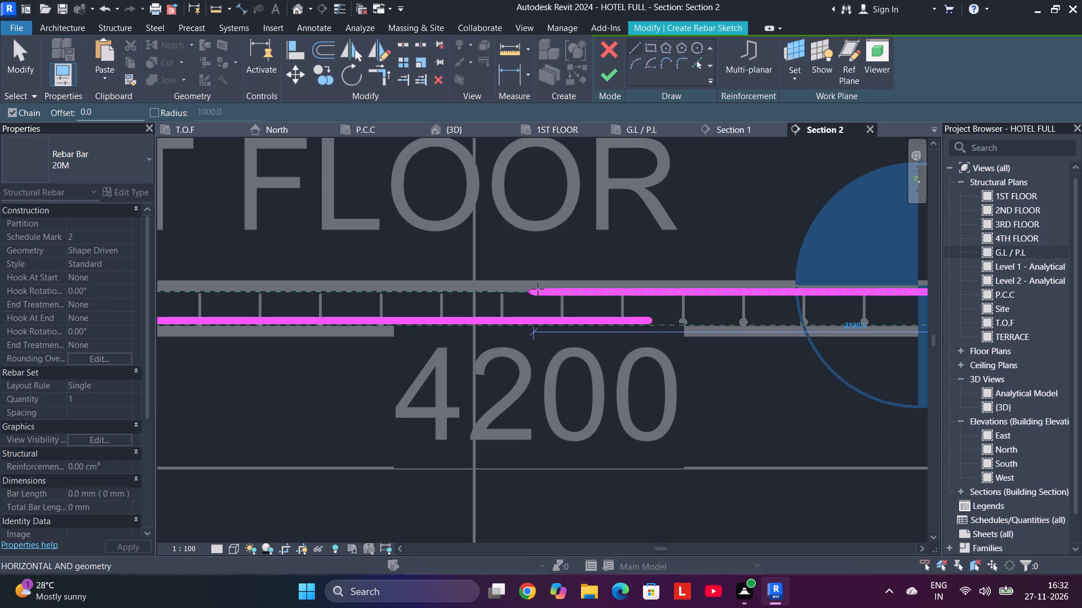
left_click(538, 289)
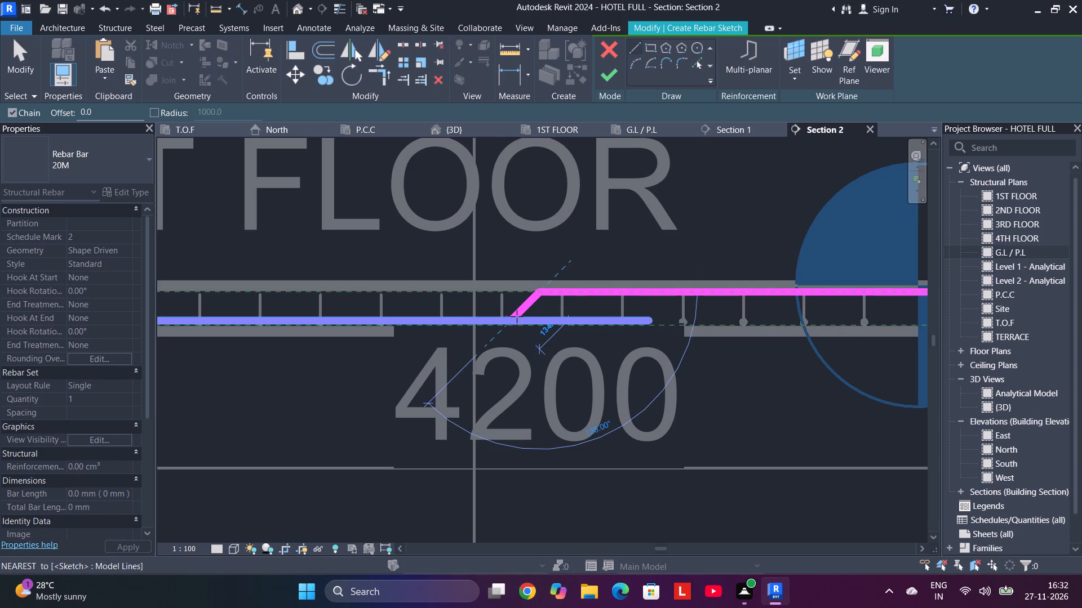
left_click(516, 316)
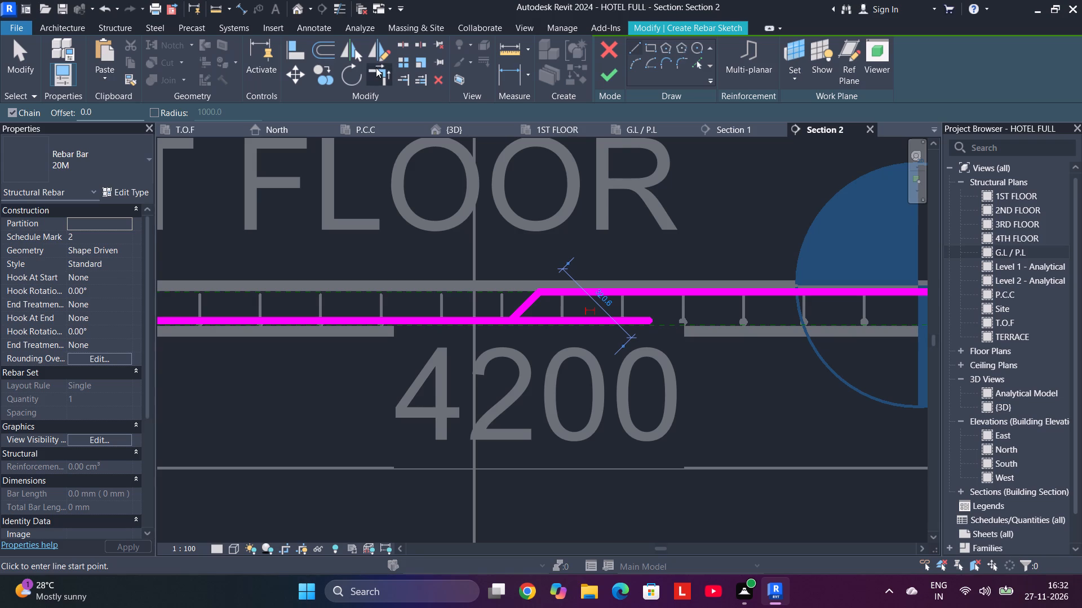
Trim the bottom segment to a corner with the last bay's crank, removing the overrun, and finish the rebar sketch.
left_click(376, 68)
left_click(526, 306)
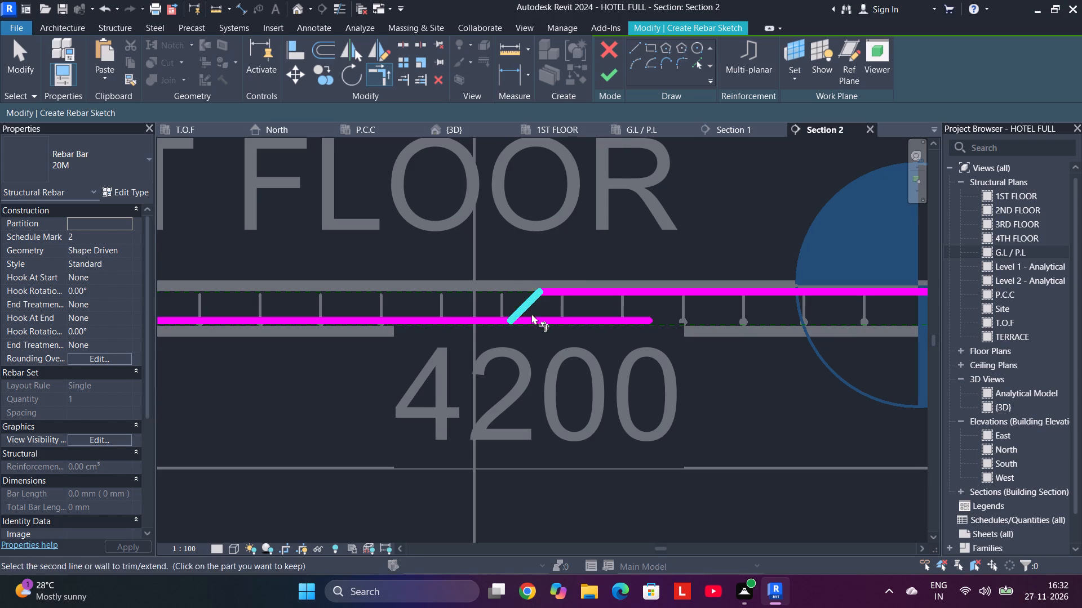
left_click(535, 316)
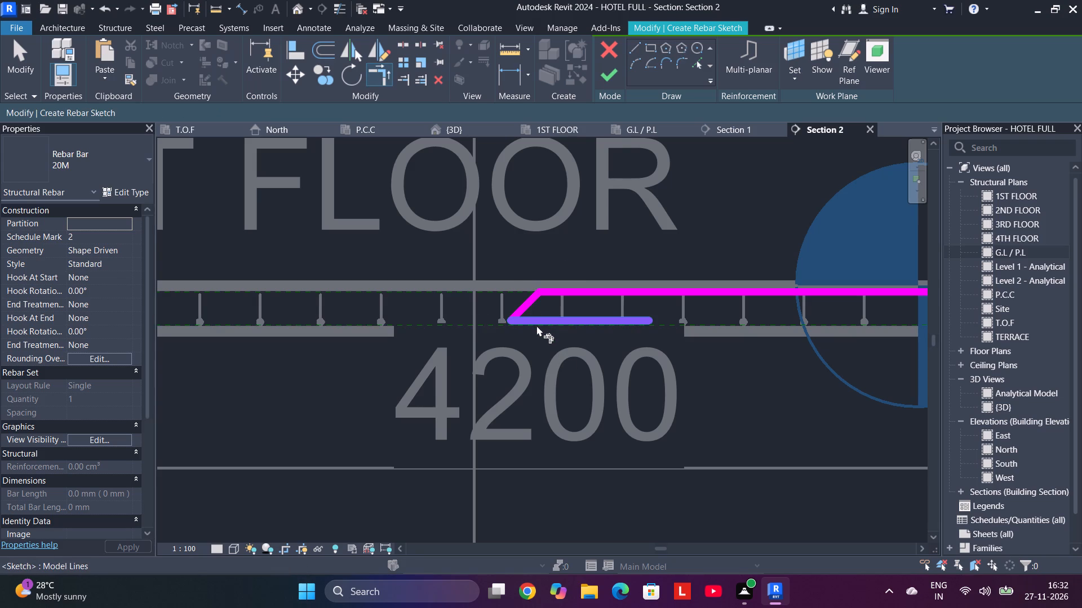
key("ctrl+z")
left_click(484, 315)
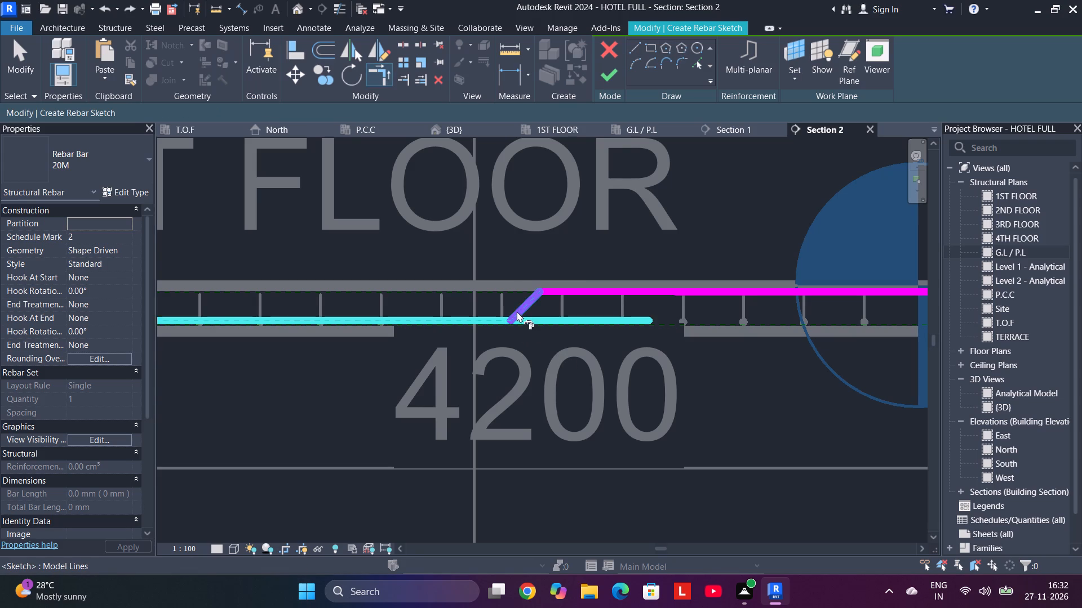
left_click(521, 306)
scroll(559, 347, "down", 5)
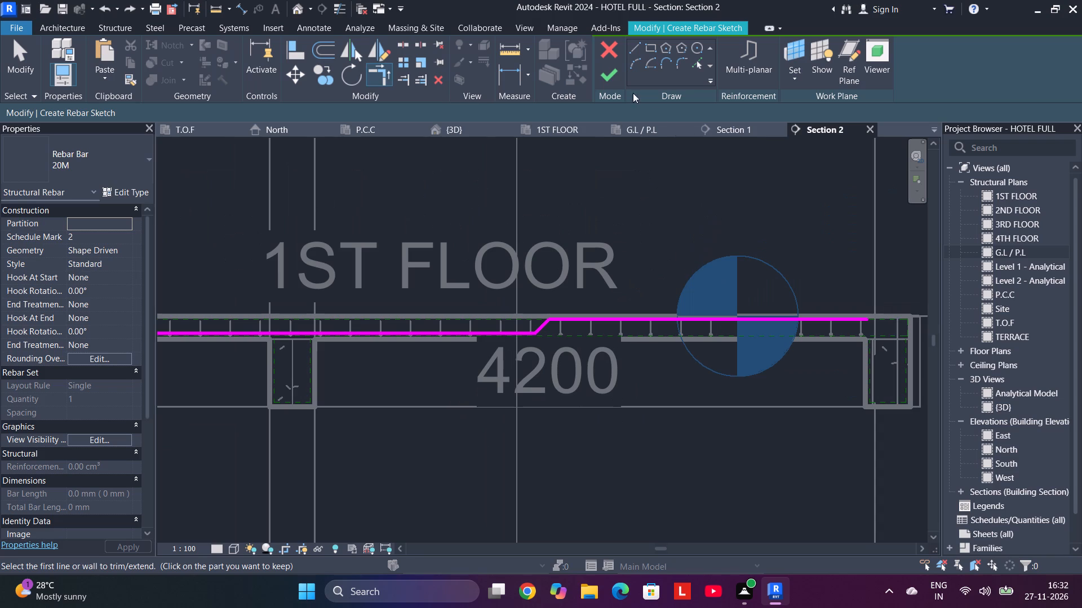
left_click(605, 74)
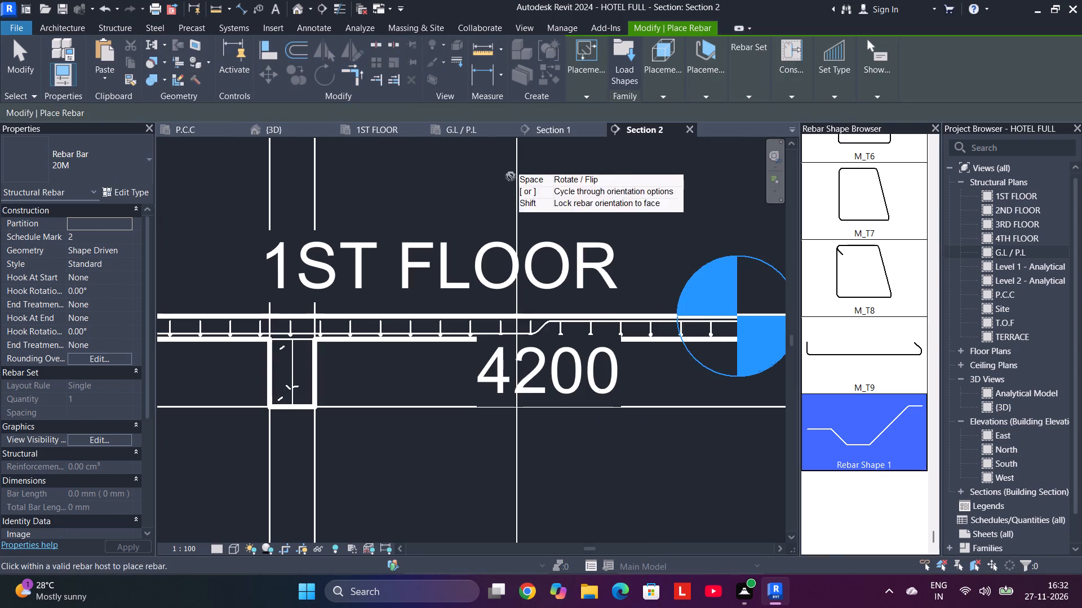
right_click(685, 250)
left_click(693, 255)
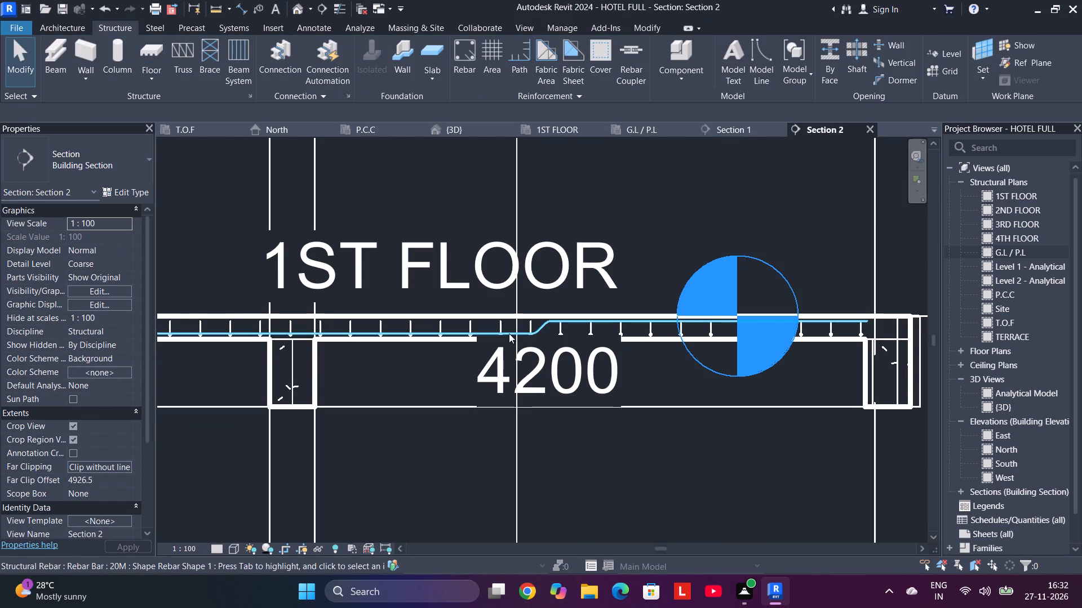
Set the new cranked bar's layout to Maximum Spacing with 200 mm spacing.
left_click(509, 333)
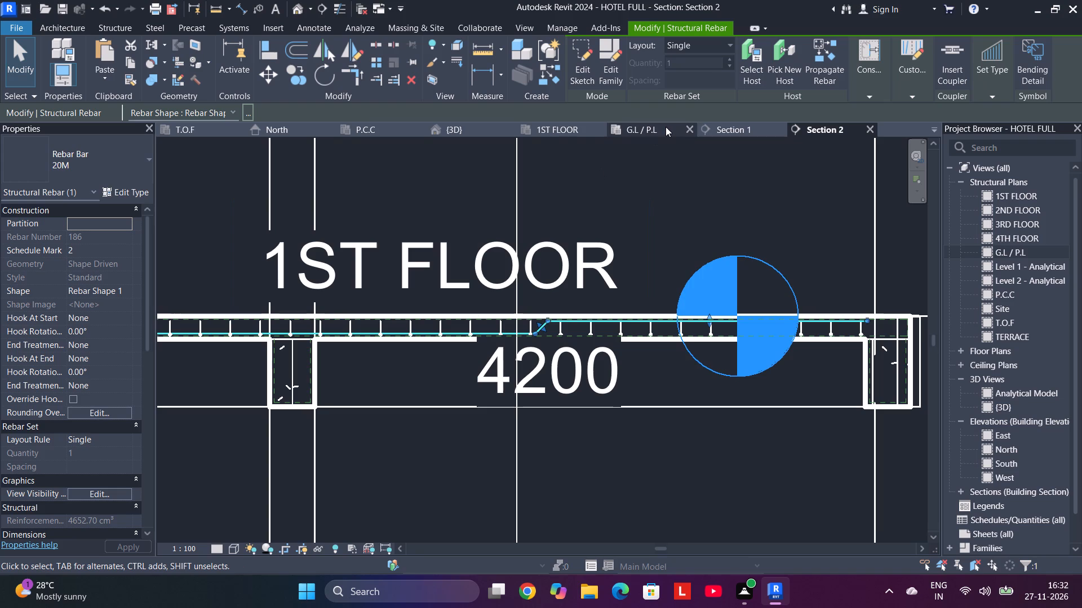
left_click(711, 45)
left_click(713, 97)
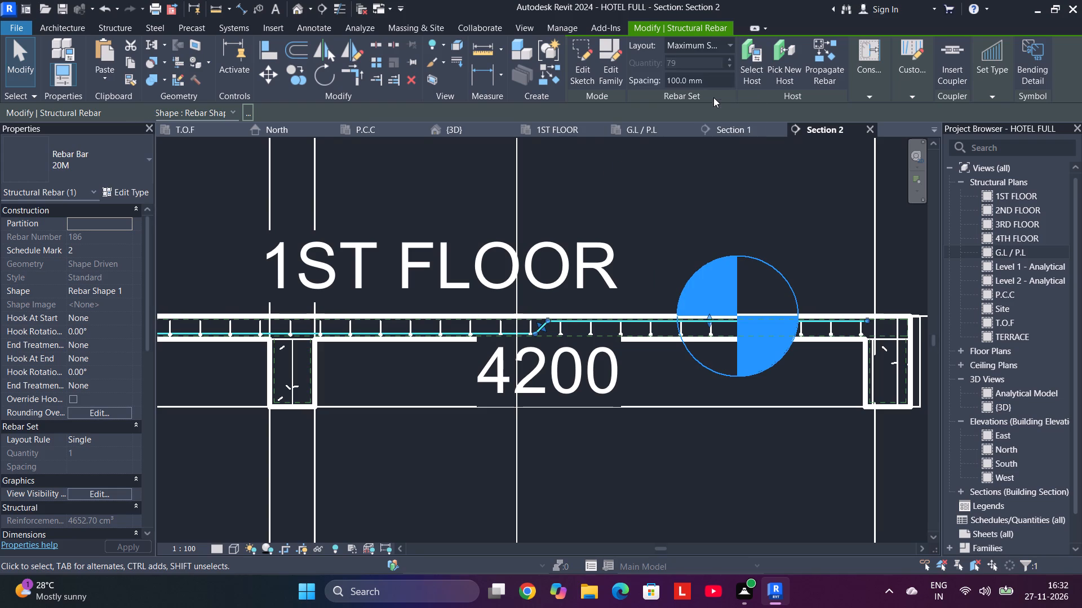
left_click(712, 82)
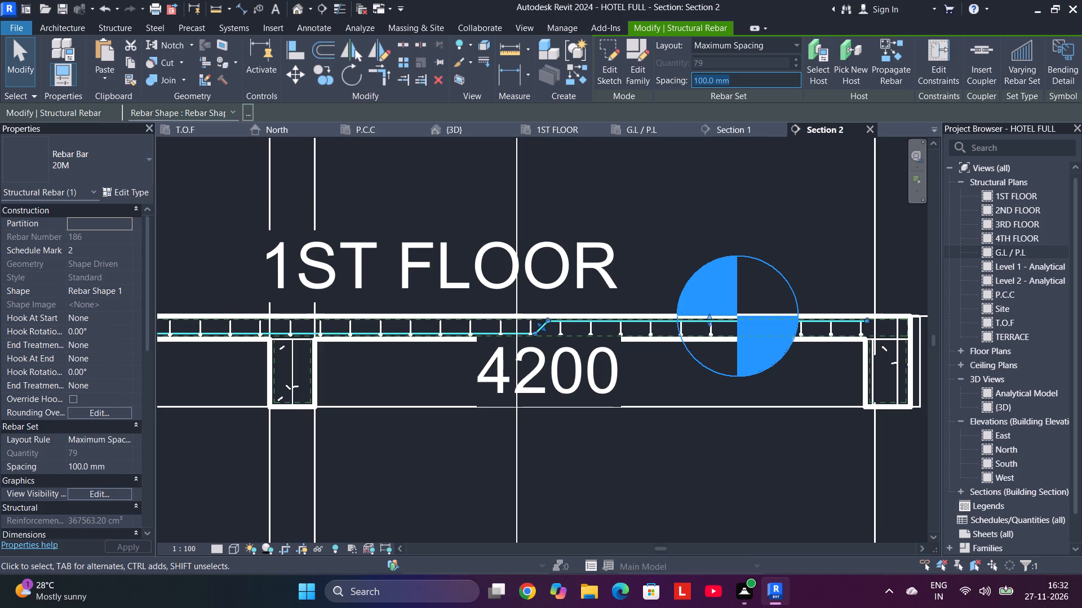
type("200")
key("Return")
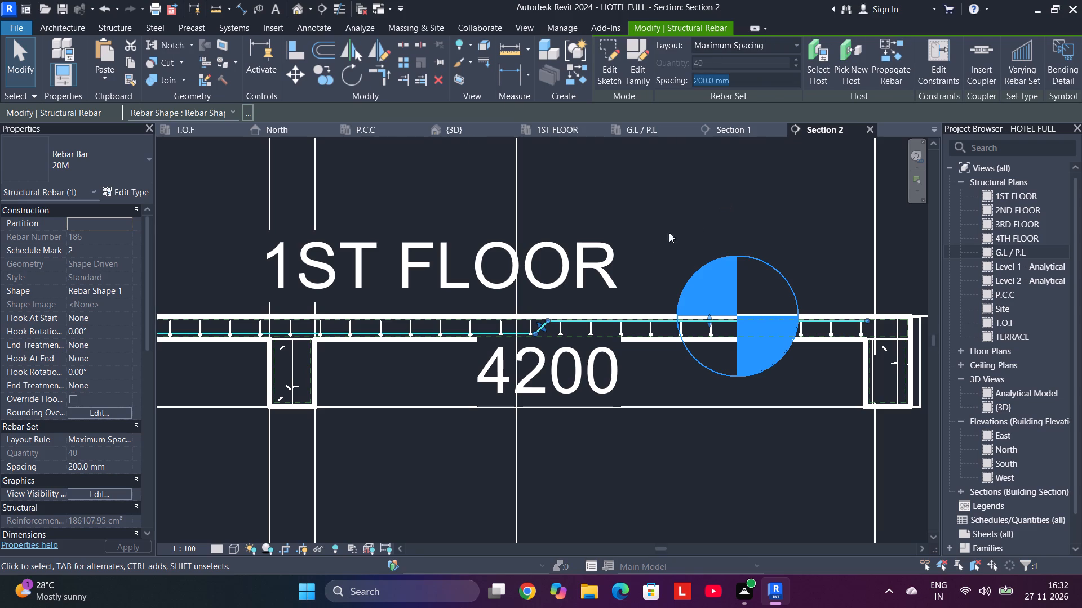
left_click(648, 240)
In Section 2, raise the long bottom segment of the cranked 20M bar slightly above the slab's bottom cover, clear of the crossing bars.
scroll(649, 236, "down", 9)
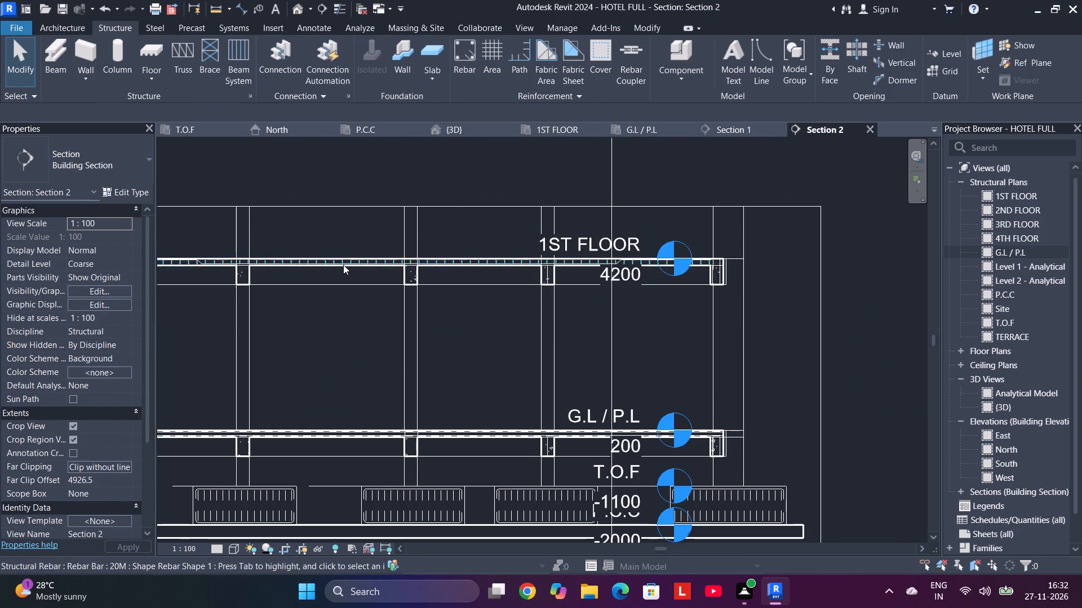
scroll(299, 256, "up", 5)
middle_click_drag(340, 230, 708, 172)
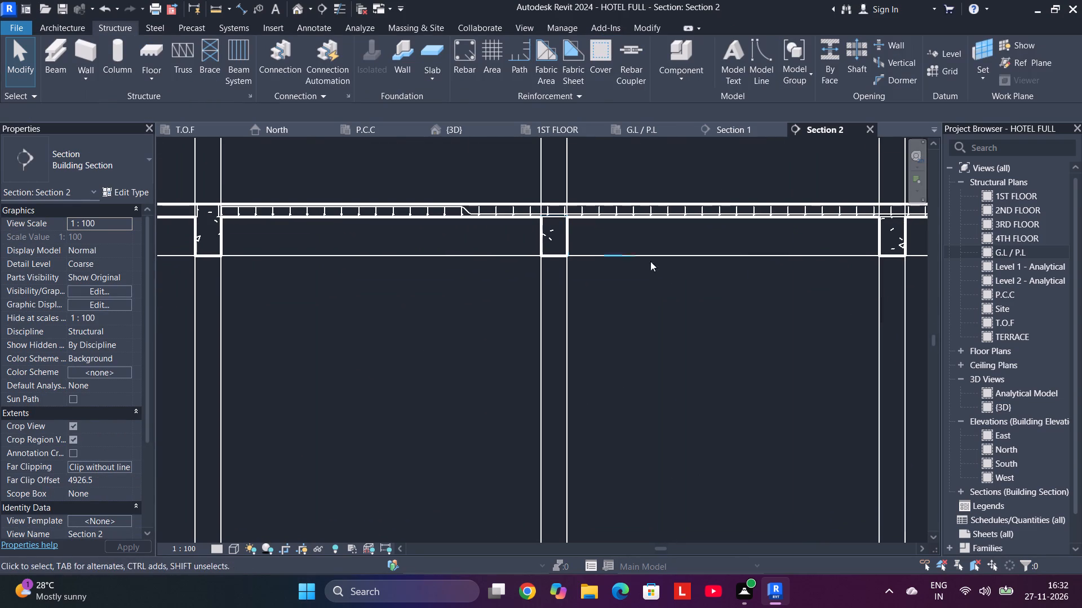
middle_click_drag(755, 268, 640, 296)
scroll(630, 234, "up", 4)
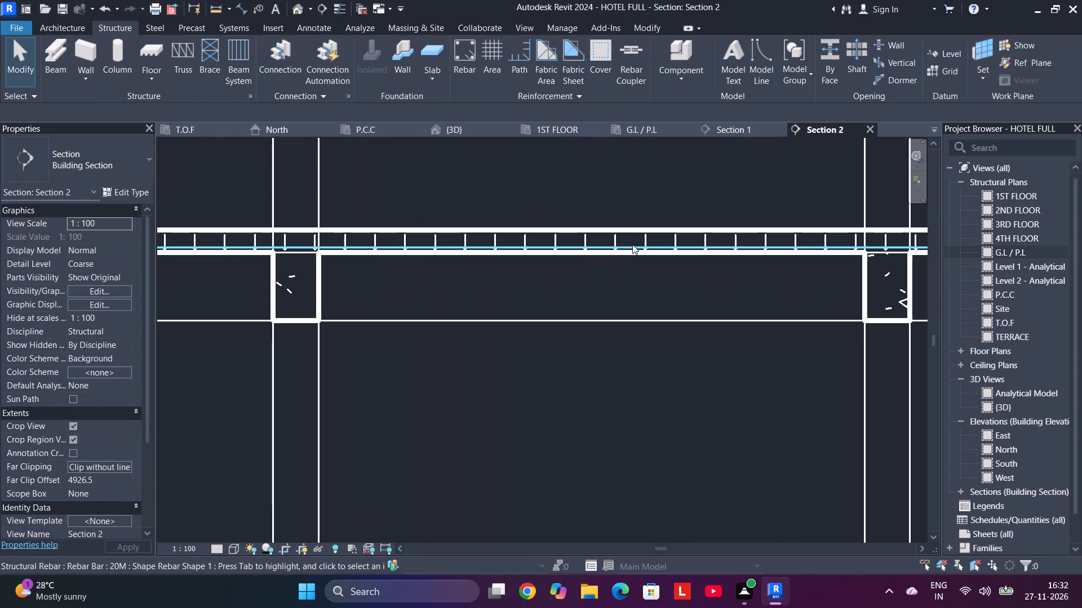
left_click(632, 244)
middle_click_drag(714, 276, 367, 319)
scroll(367, 318, "up", 1)
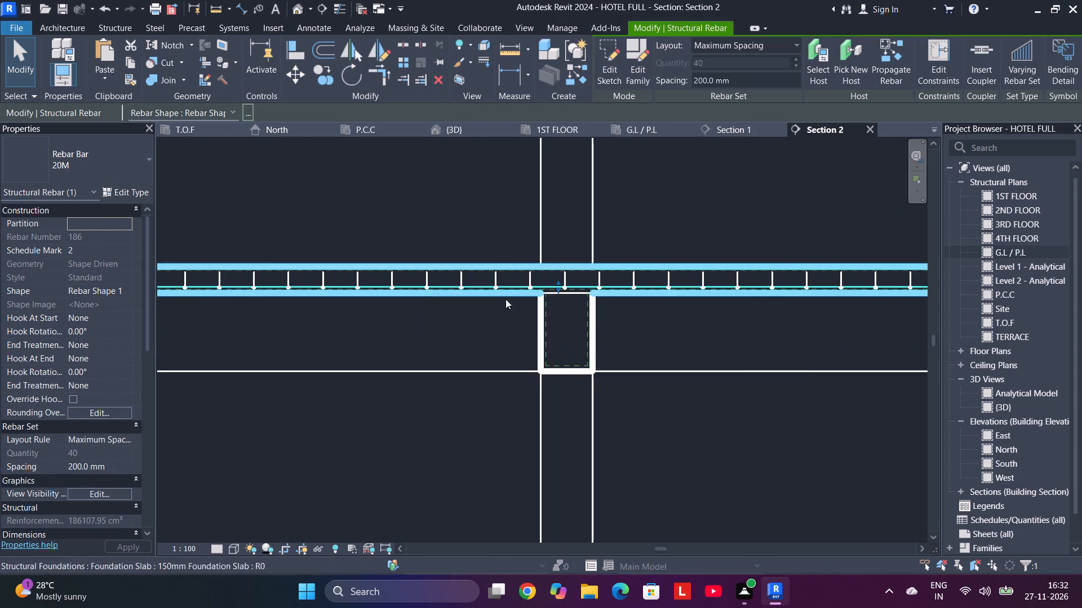
scroll(581, 296, "up", 13)
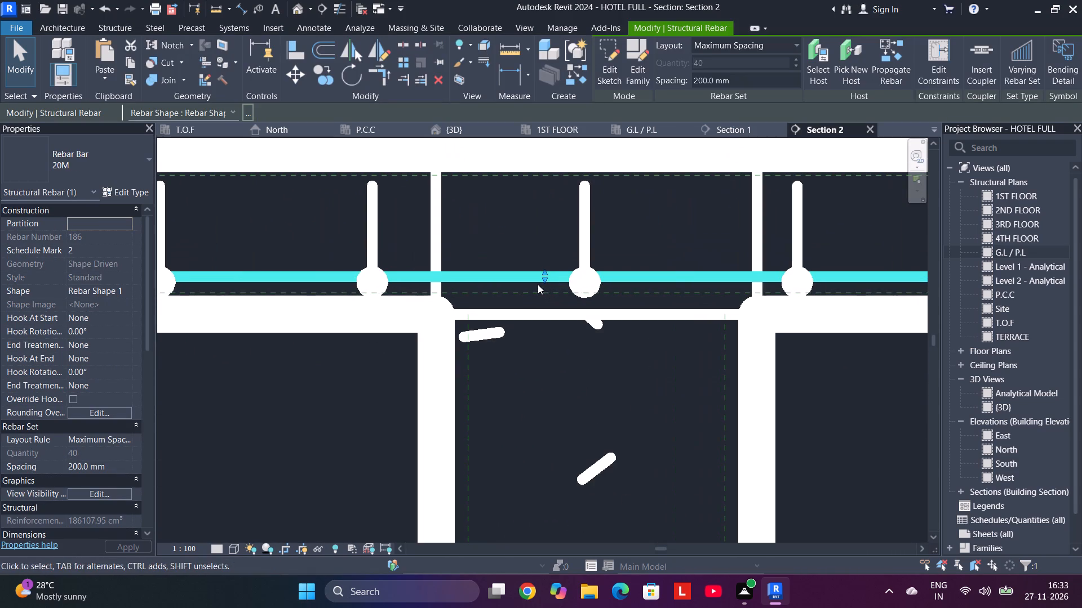
left_click_drag(542, 283, 551, 263)
scroll(552, 263, "down", 19)
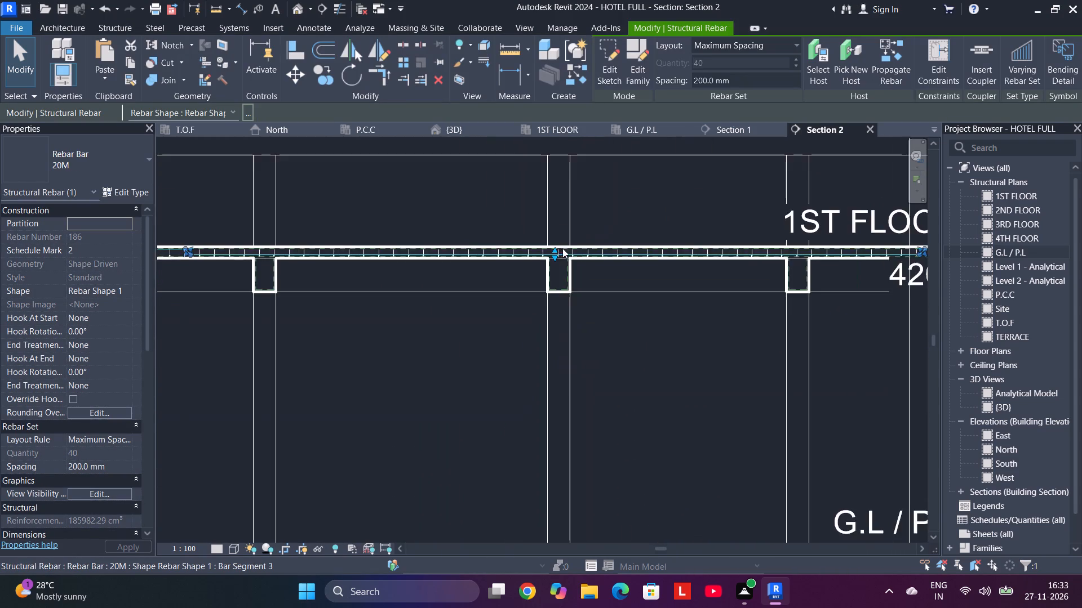
scroll(605, 257, "down", 3)
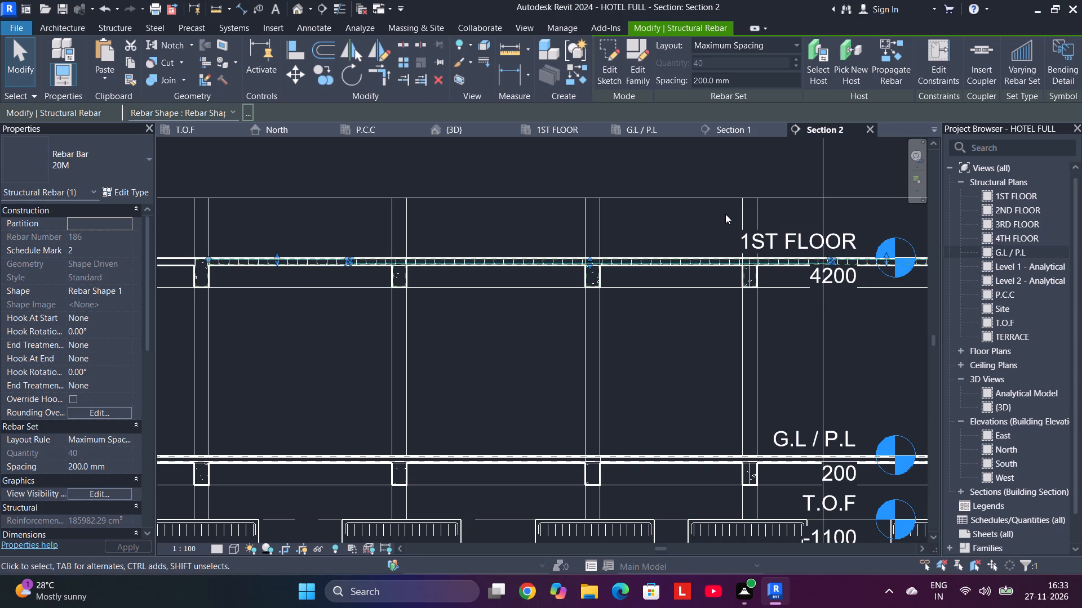
Examine the new 20M rebar set in Section 1 and in the 1ST FLOOR plan.
left_click(725, 130)
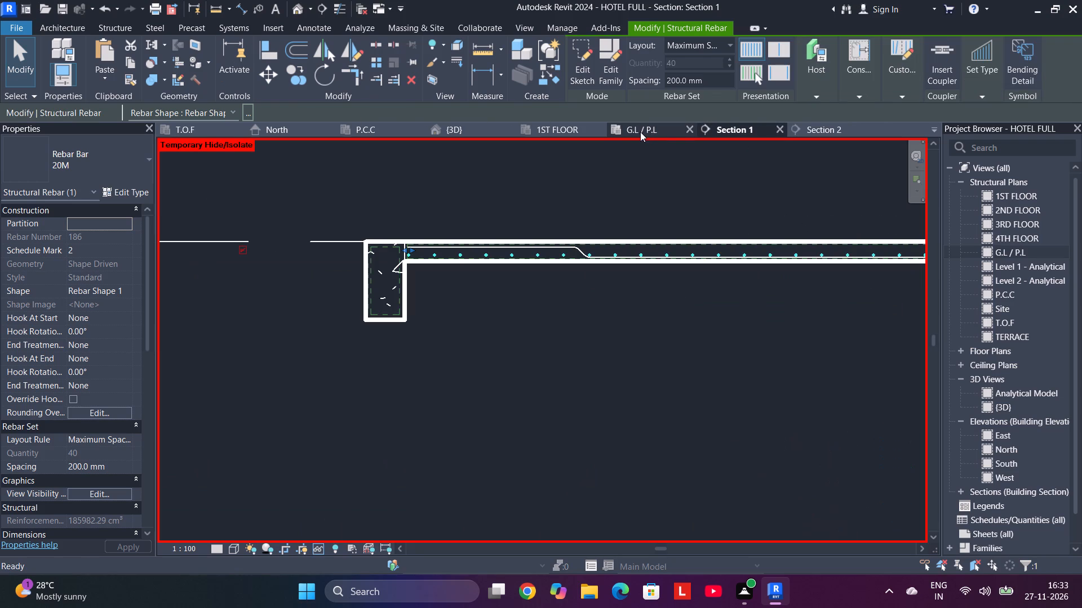
left_click(644, 128)
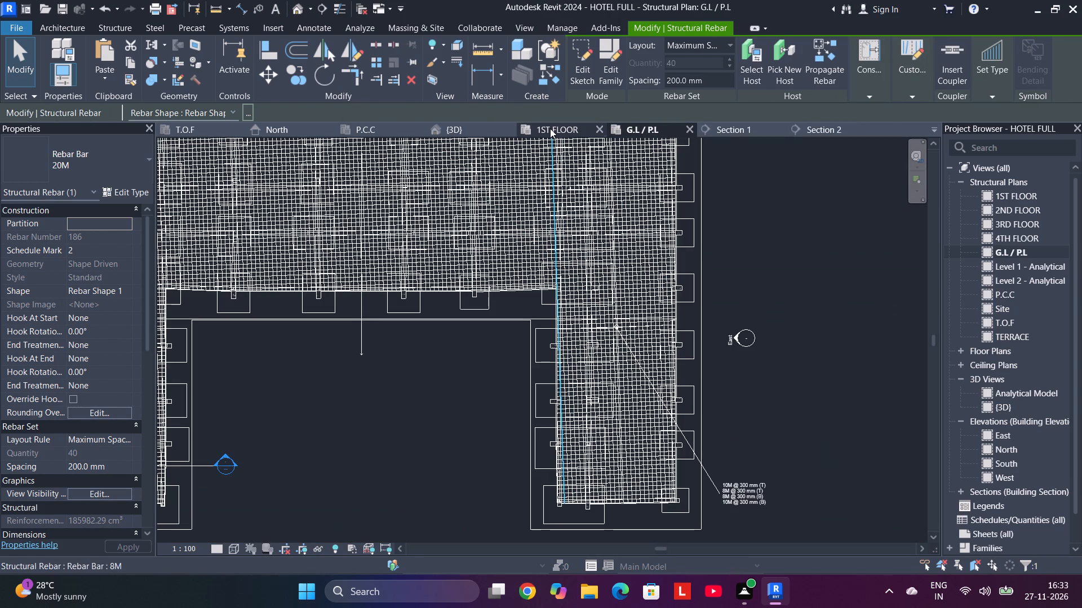
left_click(550, 128)
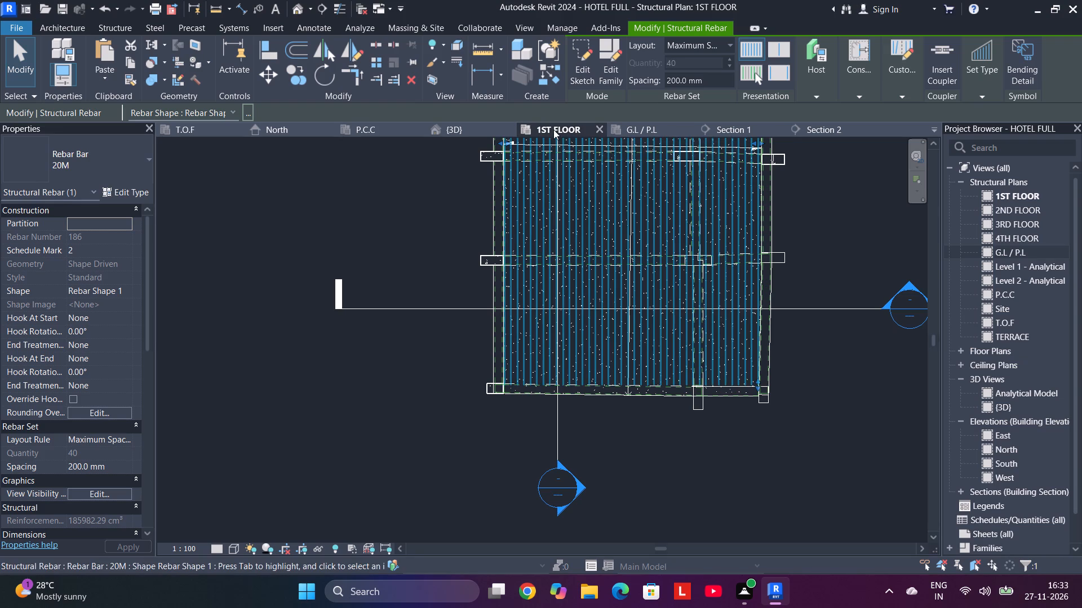
scroll(706, 296, "down", 13)
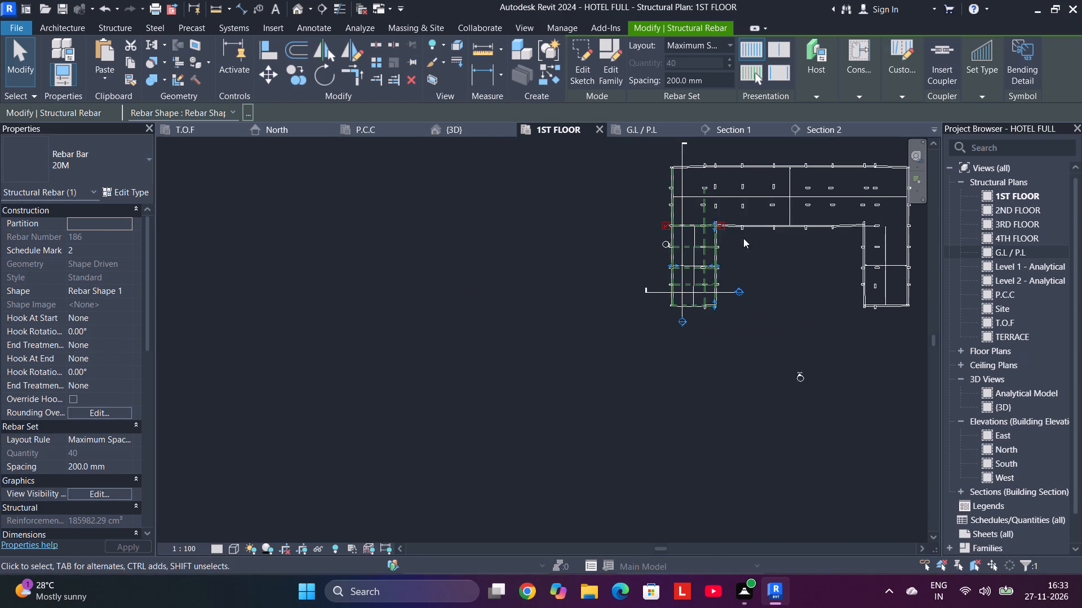
scroll(694, 262, "up", 8)
scroll(747, 241, "up", 4)
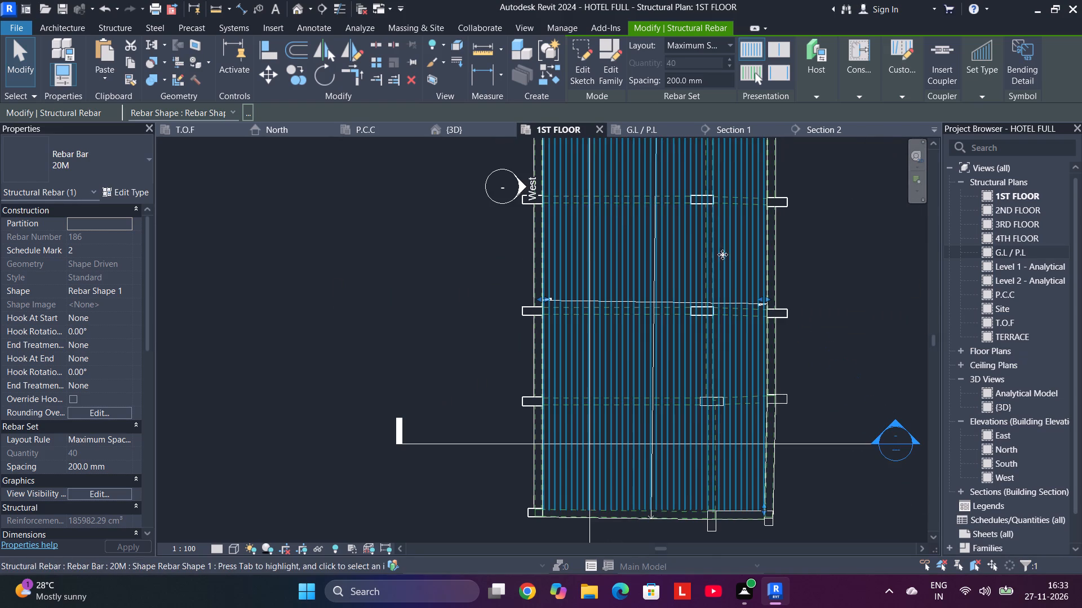
left_click_drag(860, 242, 822, 245)
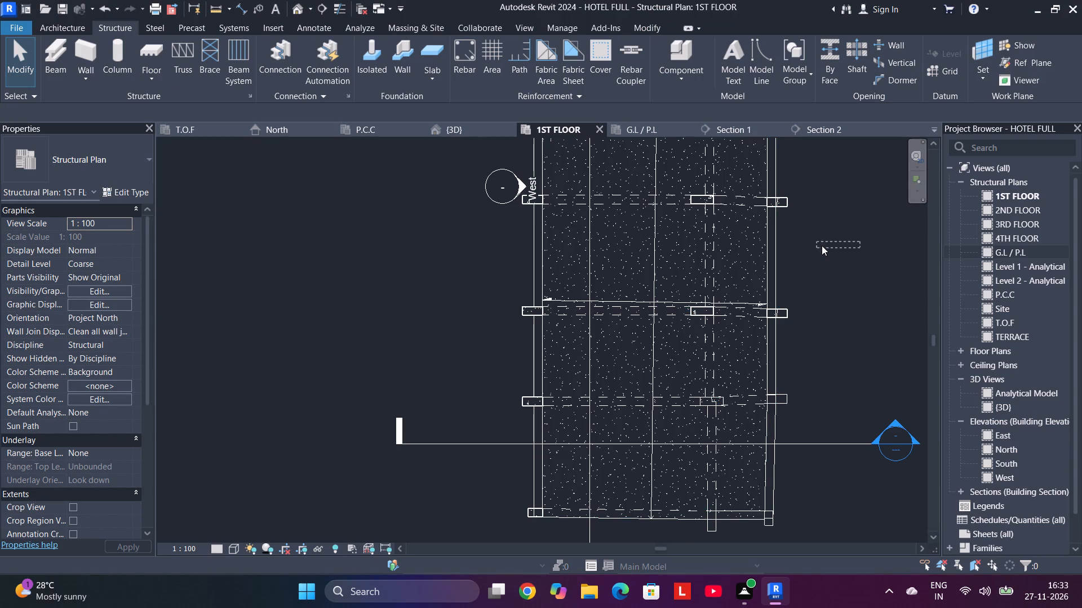
left_click_drag(822, 245, 829, 243)
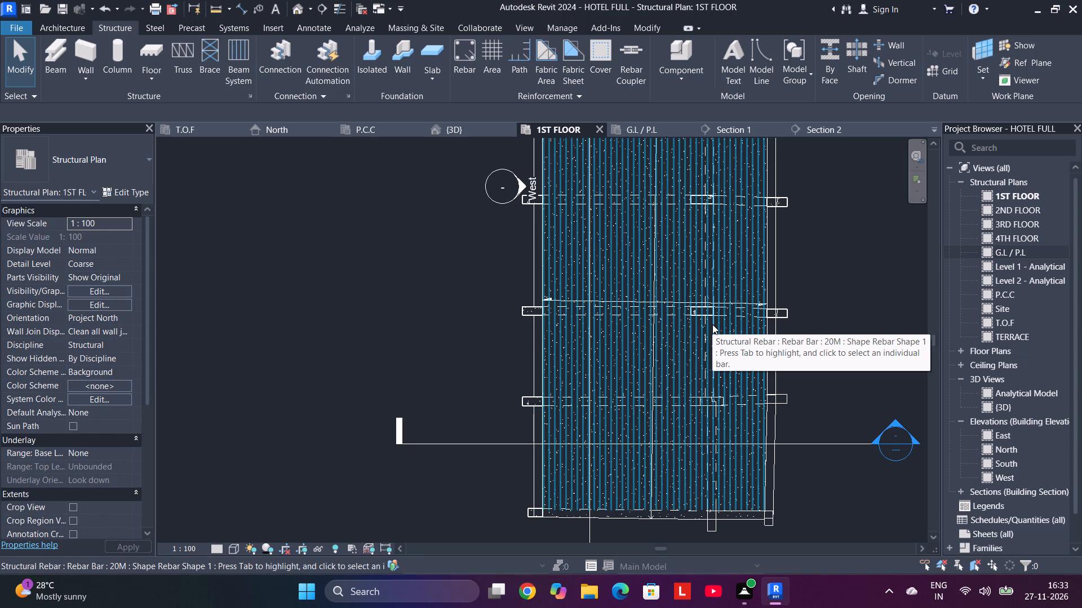
key("Escape")
In the 1ST FLOOR plan, move the Section 1 line from the west wing across to the east wing.
scroll(812, 327, "down", 3)
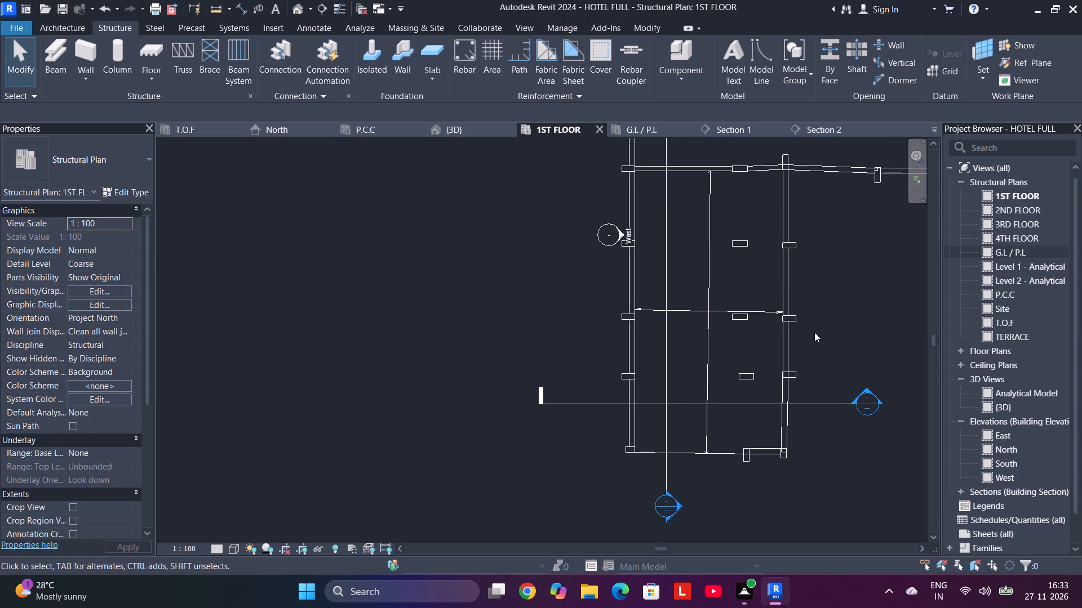
middle_click_drag(816, 330, 591, 381)
middle_click_drag(679, 305, 653, 363)
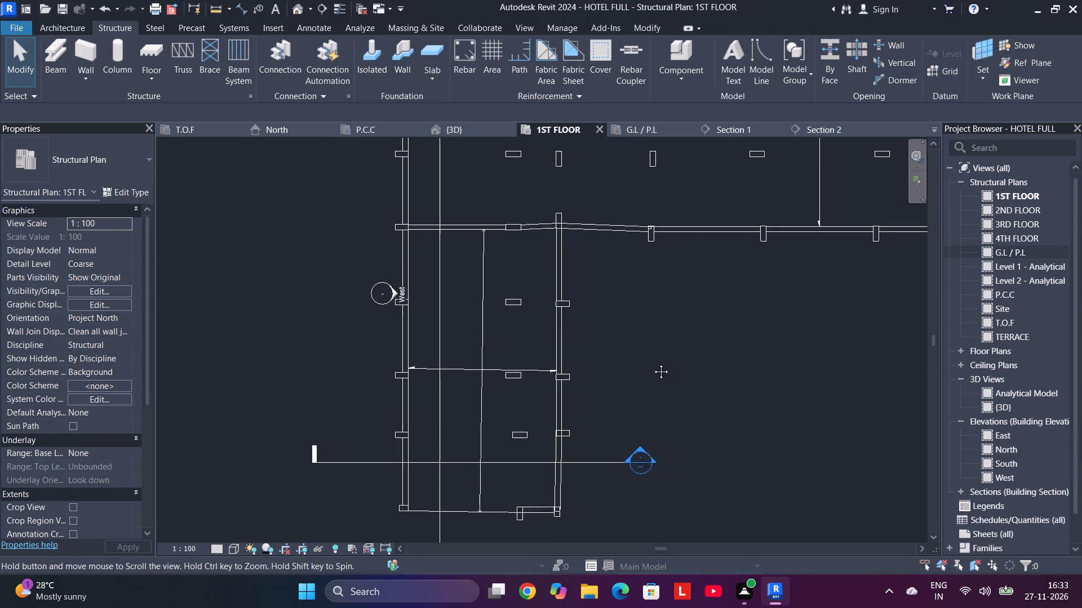
middle_click_drag(653, 363, 533, 472)
scroll(534, 472, "down", 4)
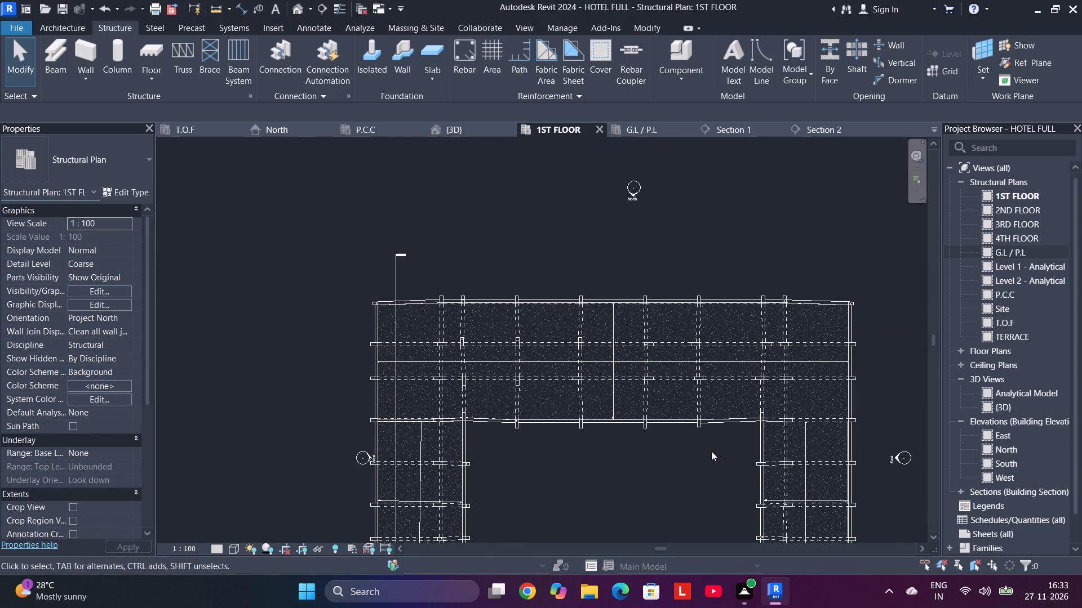
middle_click_drag(641, 397, 632, 369)
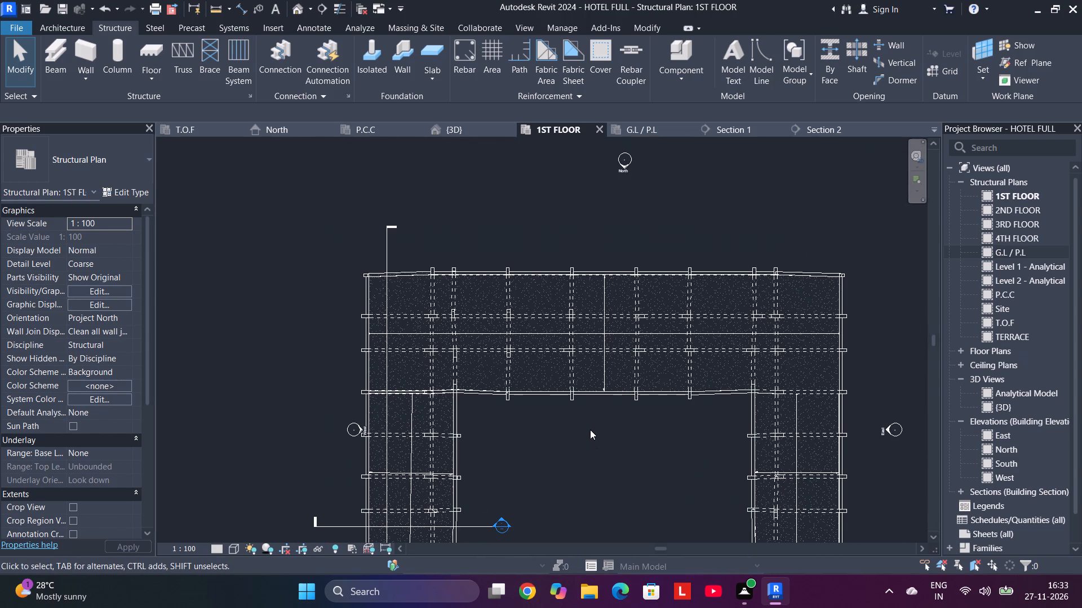
middle_click_drag(421, 256, 370, 240)
scroll(413, 307, "down", 2)
middle_click_drag(490, 423, 496, 306)
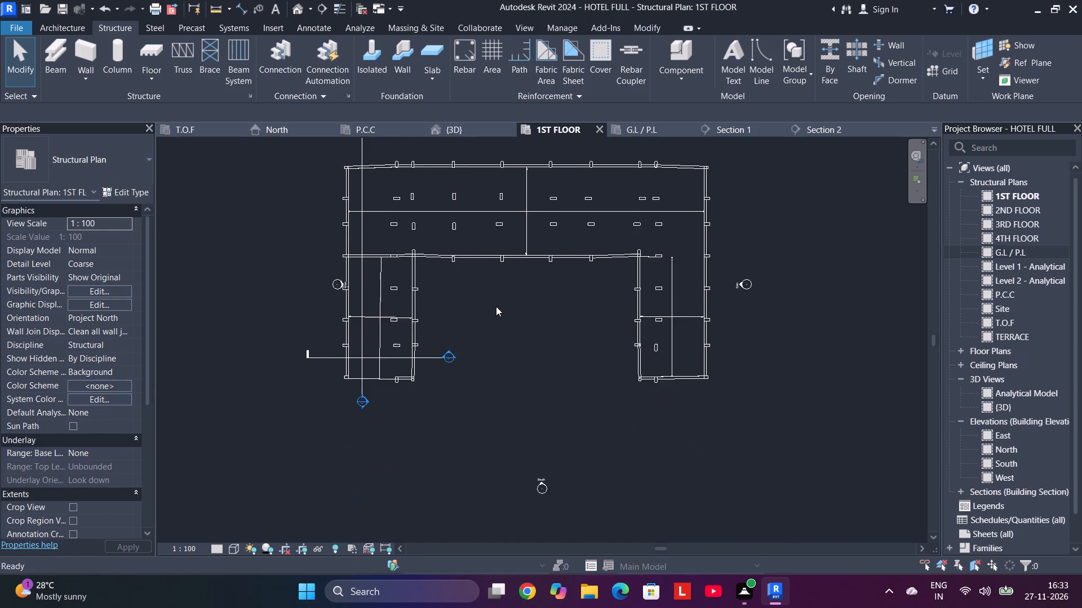
left_click(320, 354)
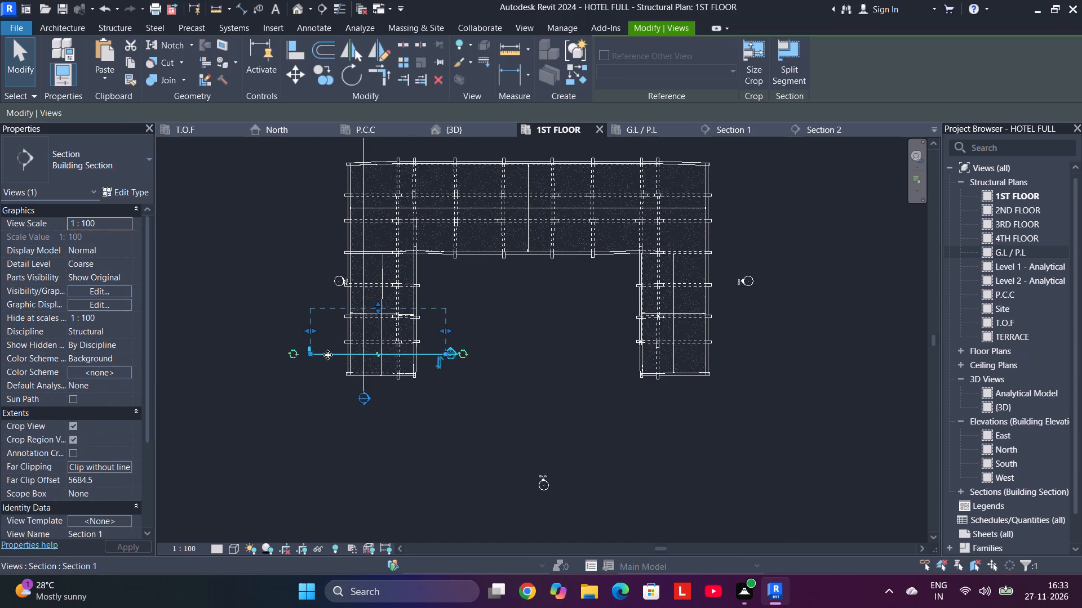
left_click_drag(327, 355, 697, 348)
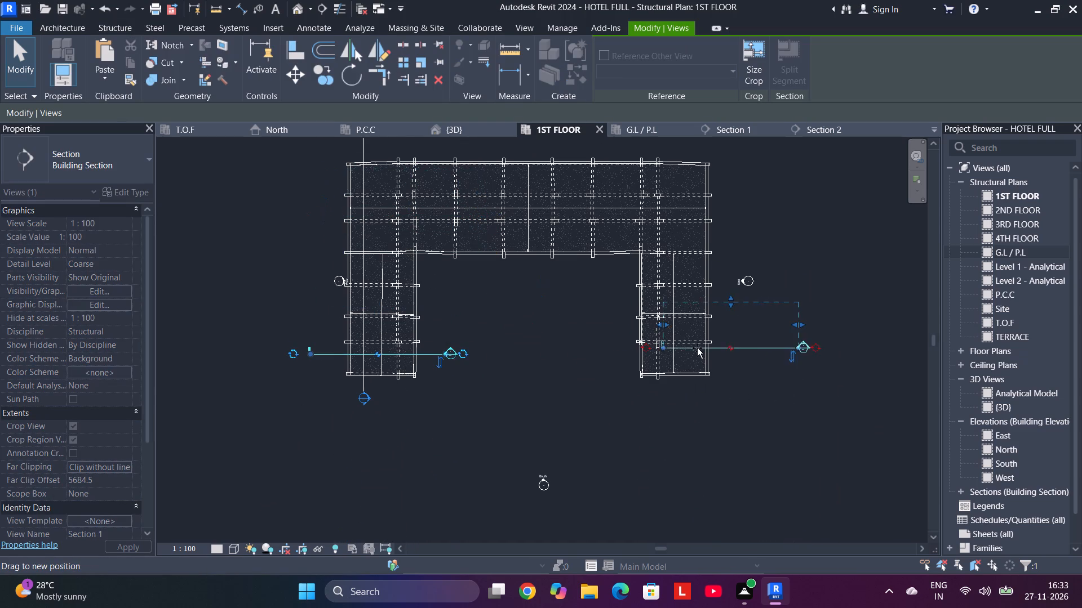
left_click_drag(697, 348, 625, 355)
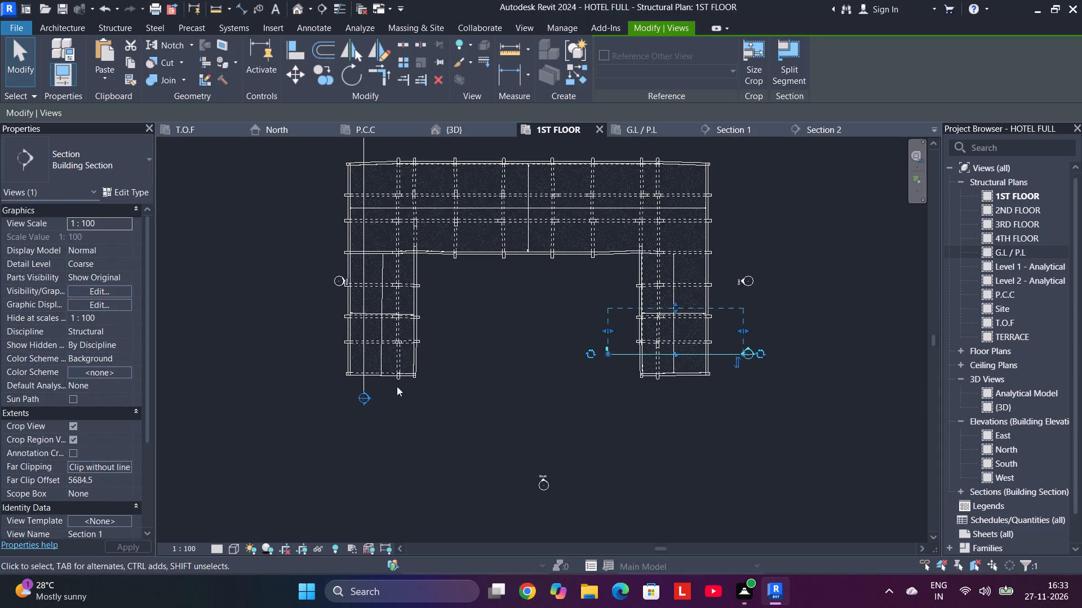
Move the Section 2 line from the west wing to the east wing, cutting lengthwise through its slab.
left_click(365, 382)
left_click_drag(365, 381, 666, 379)
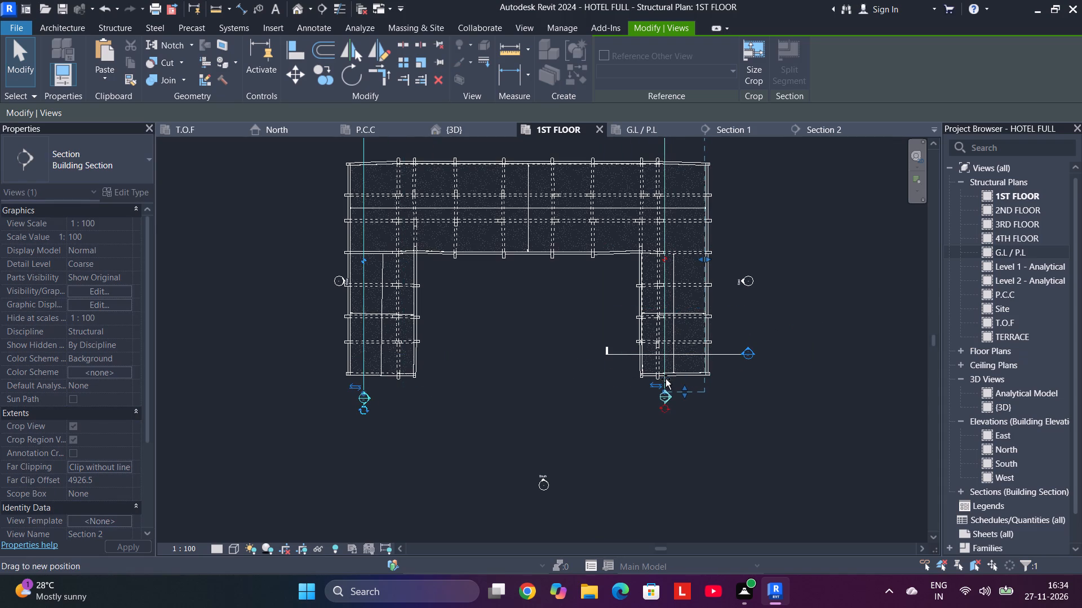
left_click_drag(666, 379, 664, 381)
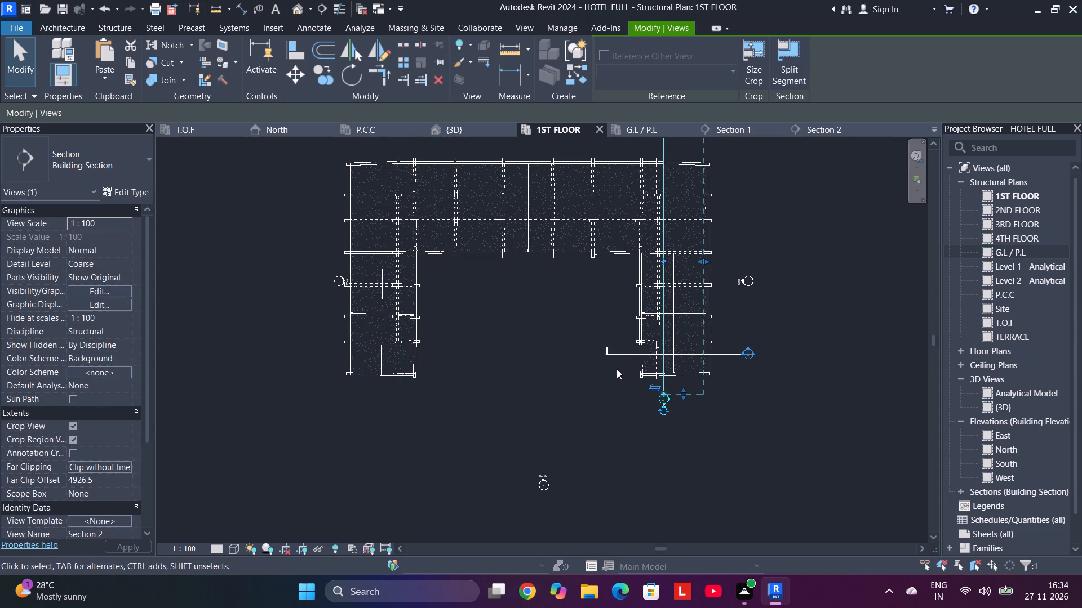
left_click(552, 359)
Extend the Section 1 line and its crop boundary westward so the section spans both wings.
left_click(634, 357)
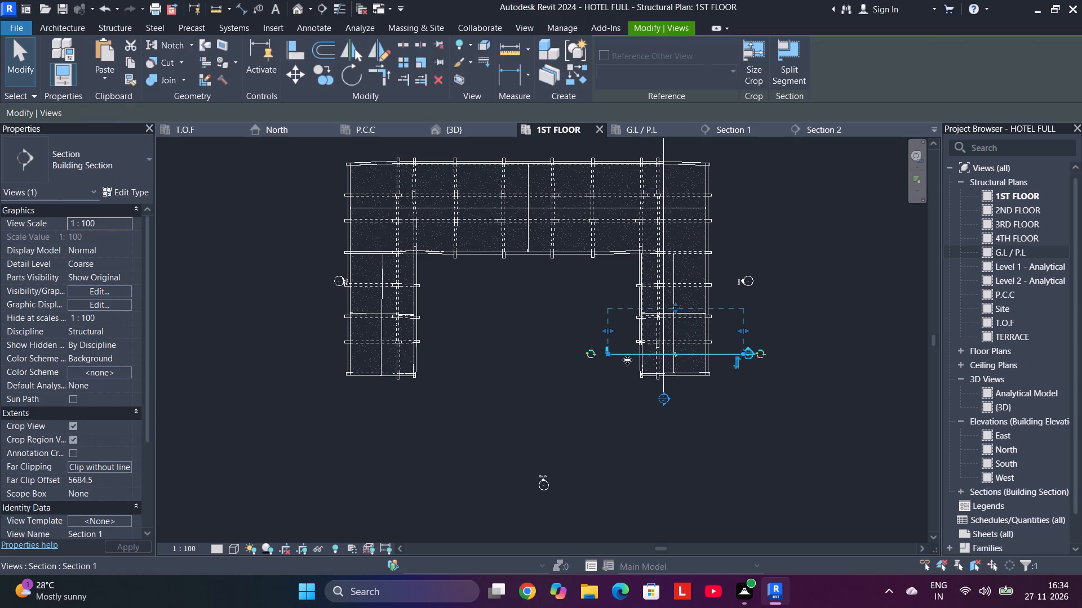
left_click_drag(609, 355, 504, 370)
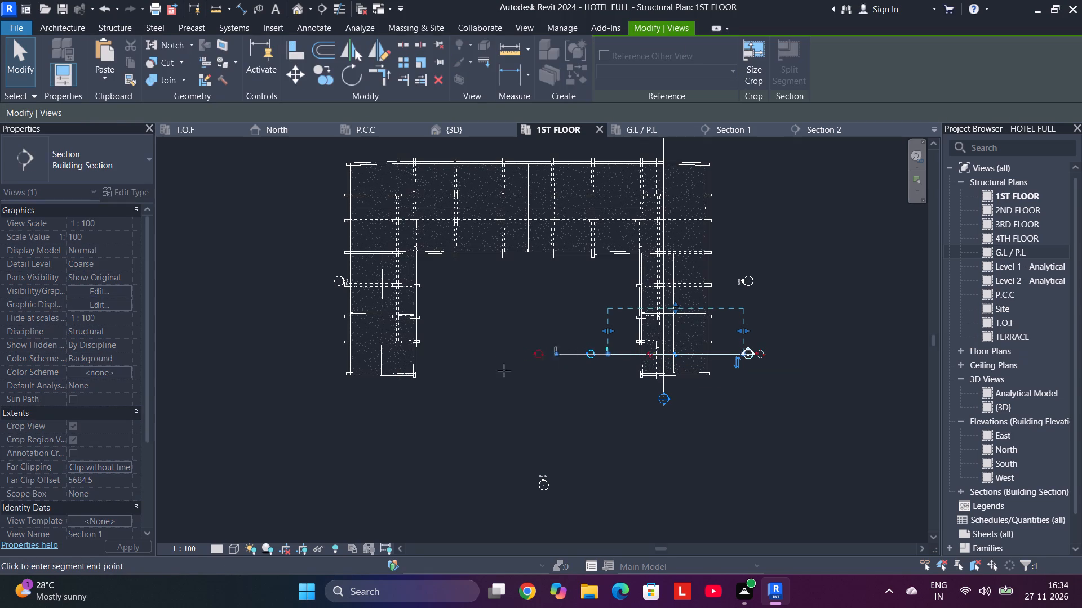
left_click_drag(504, 370, 313, 379)
left_click_drag(613, 334, 438, 345)
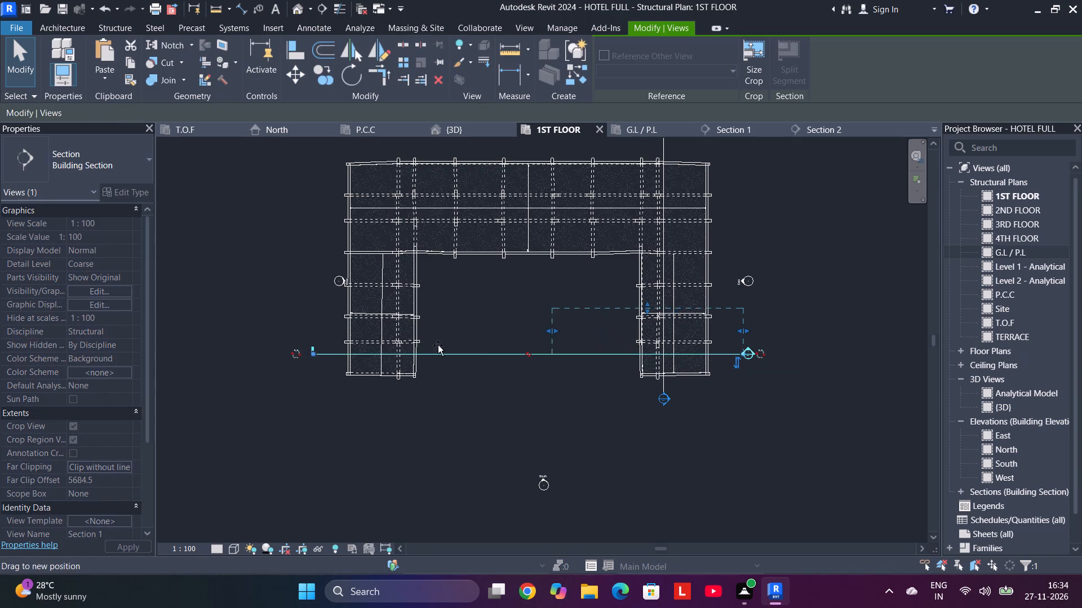
left_click_drag(438, 345, 323, 350)
left_click(481, 370)
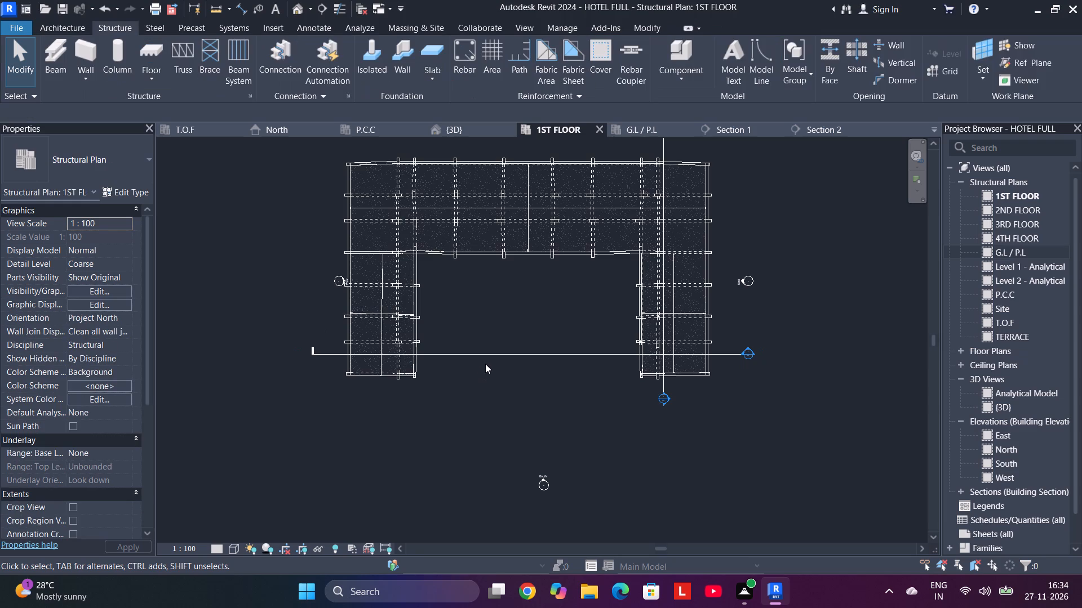
Open Section 1 and temporarily hide the east wing's columns above and below the 1ST FLOOR slab.
right_click(487, 356)
left_click(573, 252)
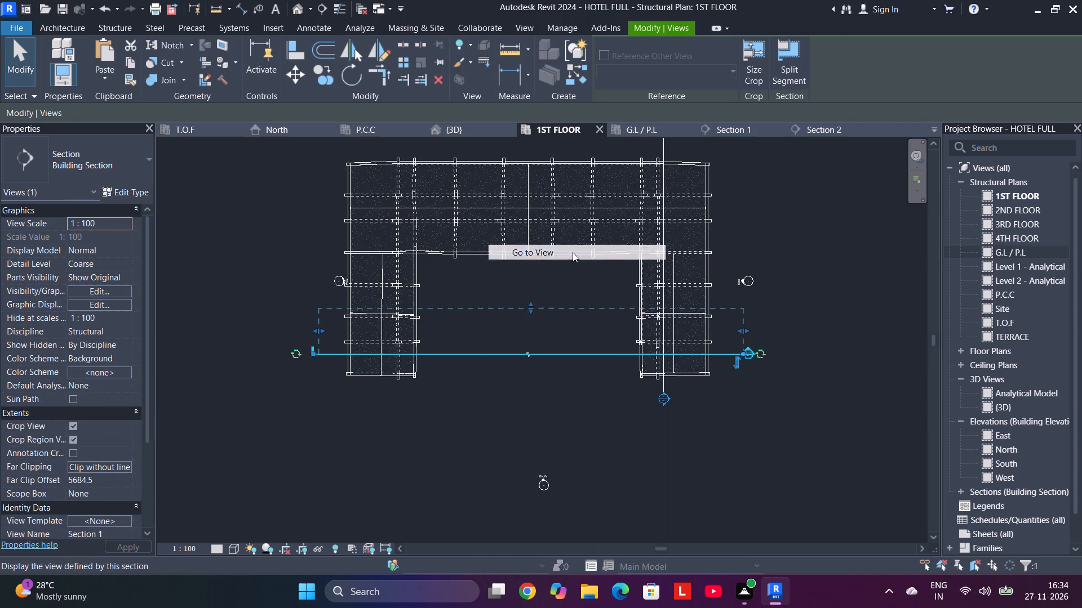
scroll(443, 388, "down", 13)
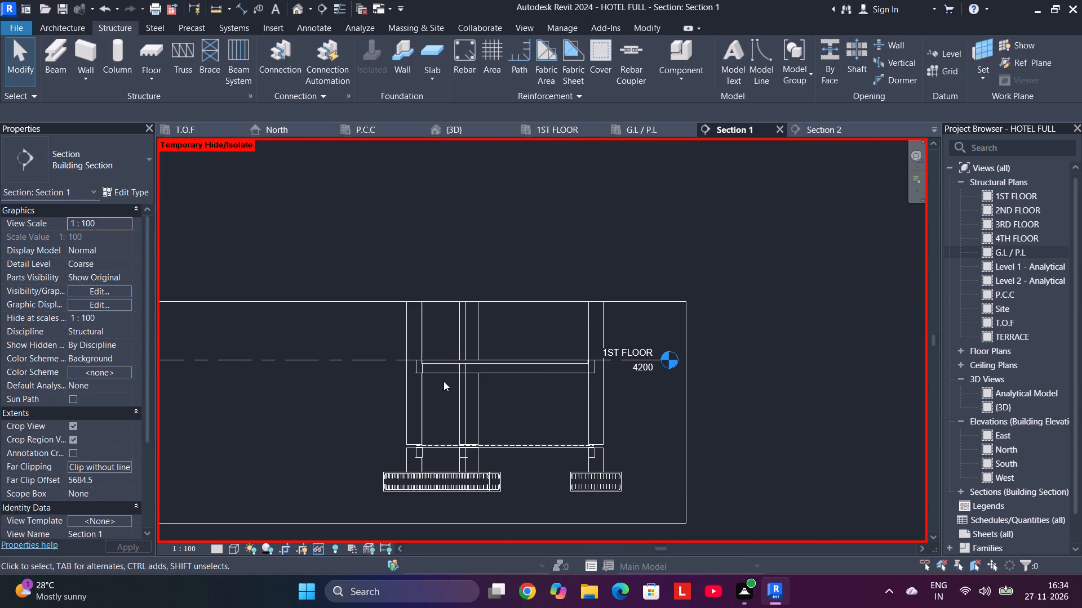
scroll(444, 381, "down", 7)
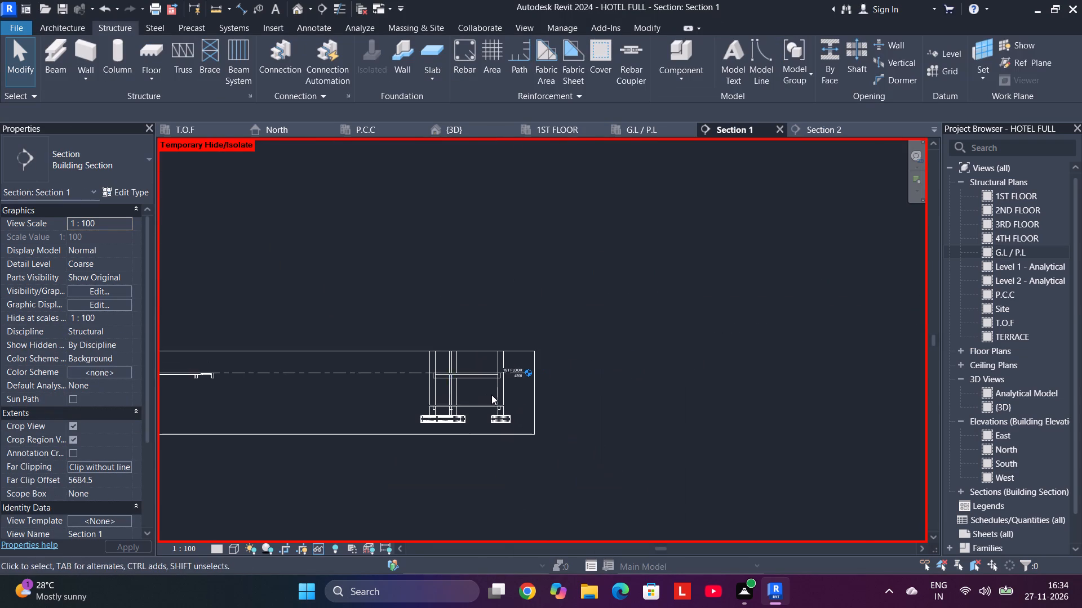
scroll(492, 395, "up", 9)
left_click_drag(586, 369, 296, 374)
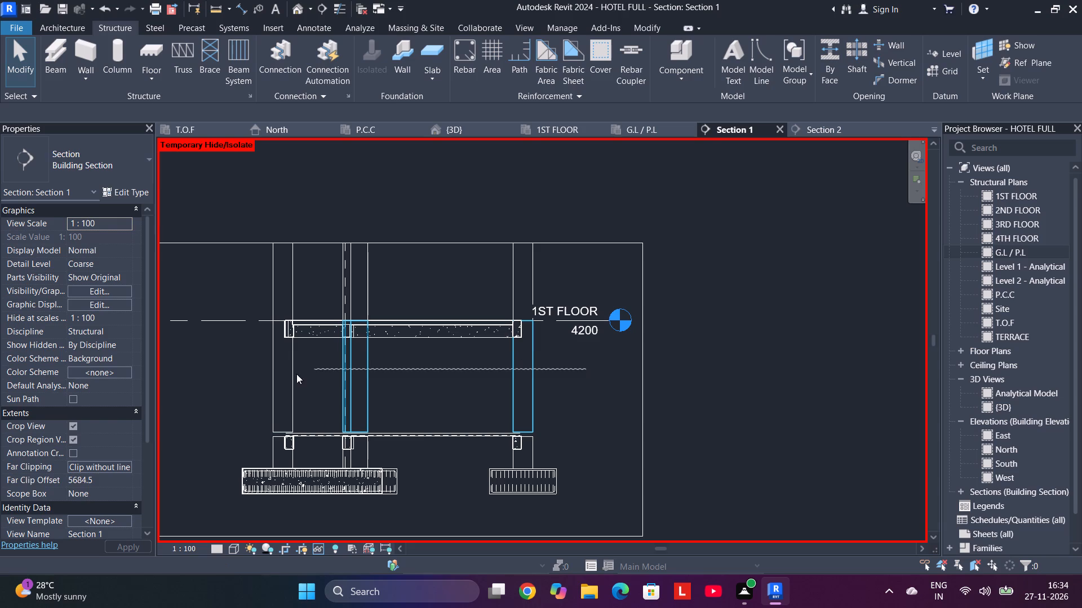
left_click_drag(296, 374, 253, 387)
type("HH")
left_click_drag(566, 272, 234, 296)
key("h")
key("h")
In Section 1, temporarily hide the 300 x 600mm beams seen in elevation beneath the east wing's 1ST FLOOR slab.
left_click(431, 339)
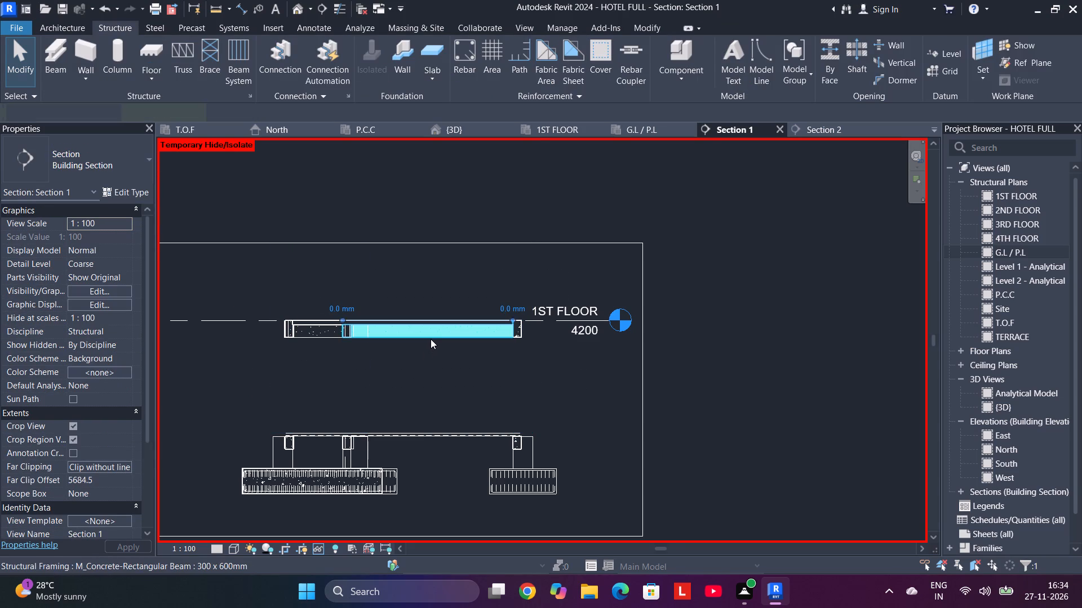
type("HH")
left_click(322, 337)
key("h")
key("h")
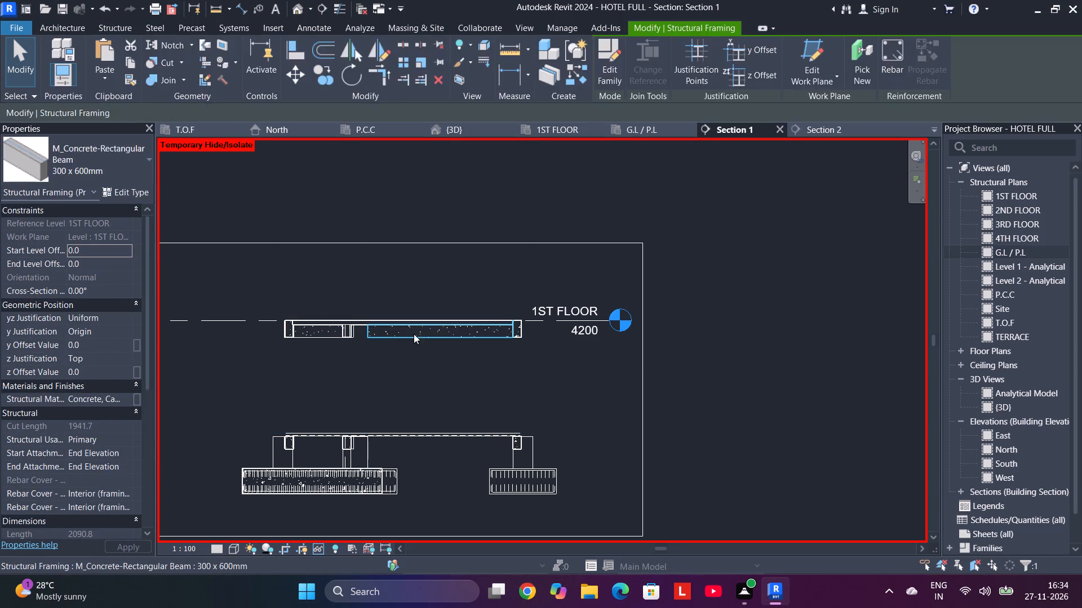
left_click(414, 334)
key("h")
key("h")
left_click(307, 333)
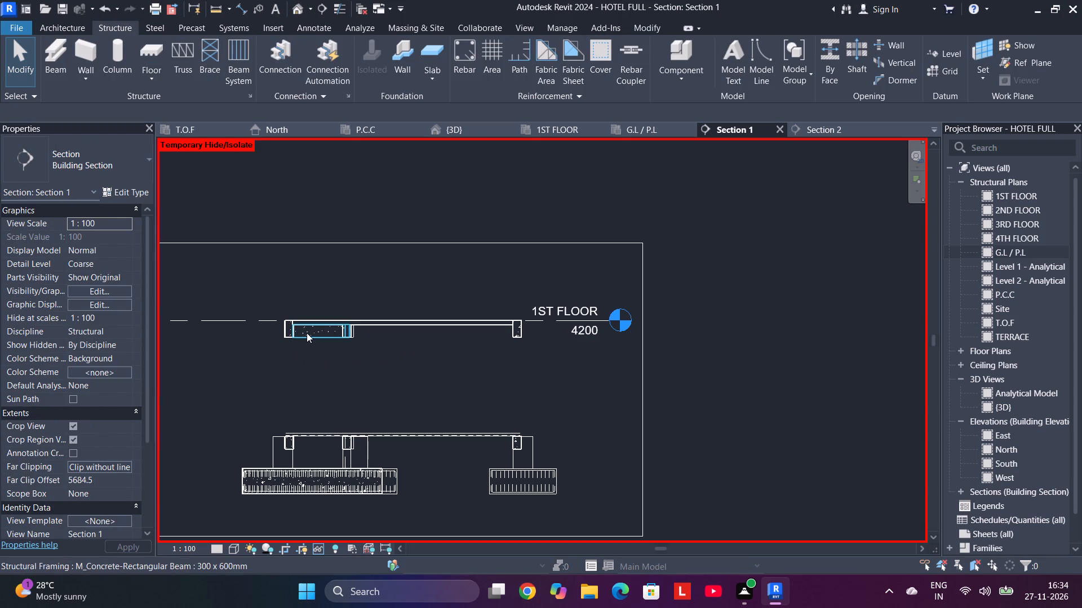
key("h")
key("h")
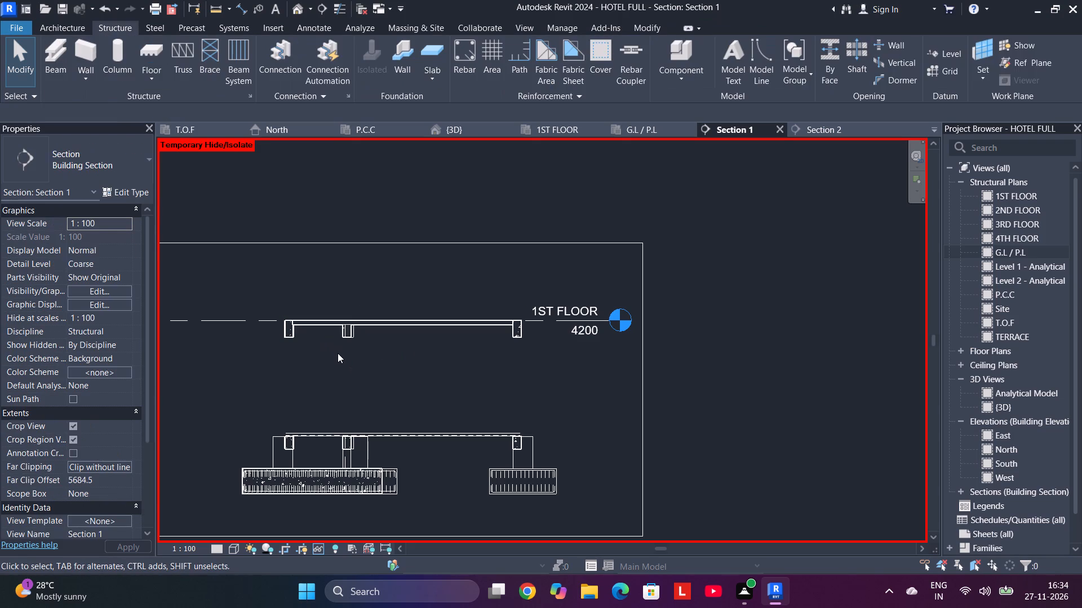
Copy the cranked 20M rebar set running along the section from the west wing's 1ST FLOOR slab to the east wing slab's inner west end.
scroll(389, 379, "down", 4)
middle_click_drag(389, 379, 761, 376)
scroll(496, 423, "down", 2)
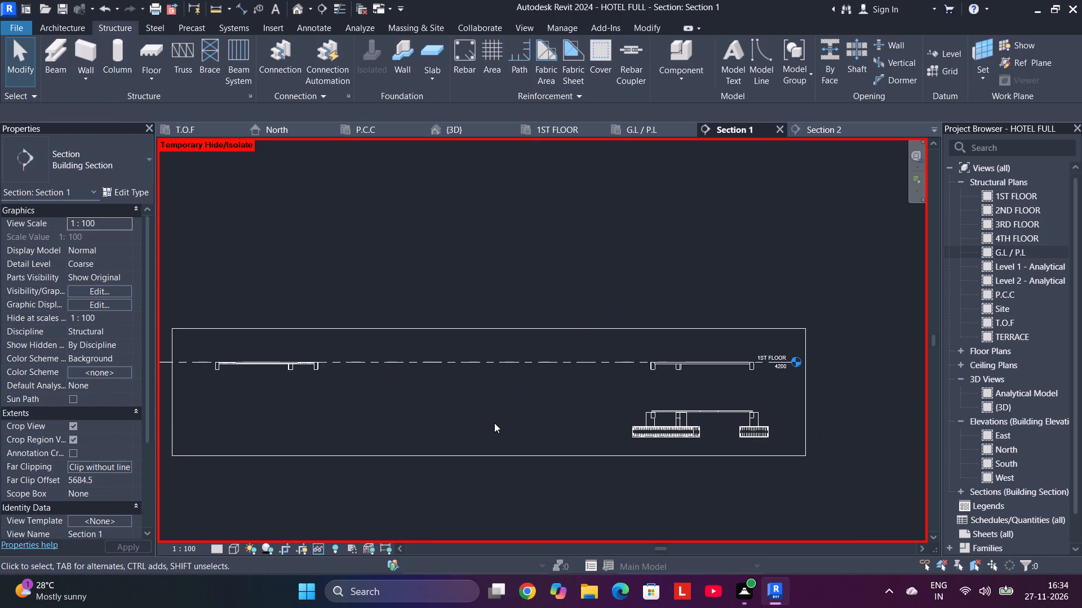
middle_click_drag(494, 422, 667, 388)
scroll(433, 342, "up", 14)
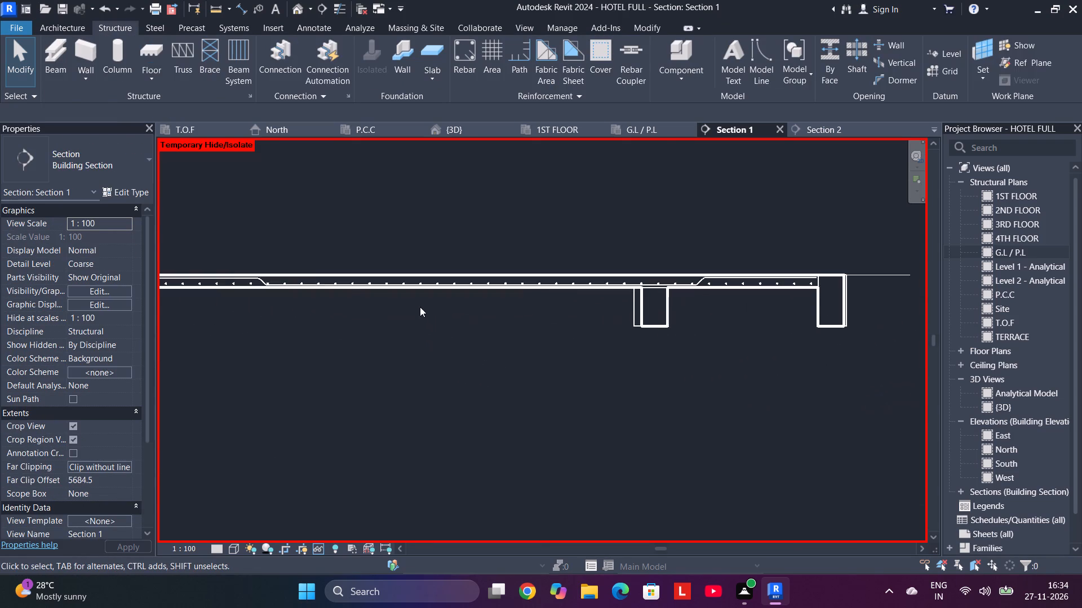
scroll(262, 281, "up", 4)
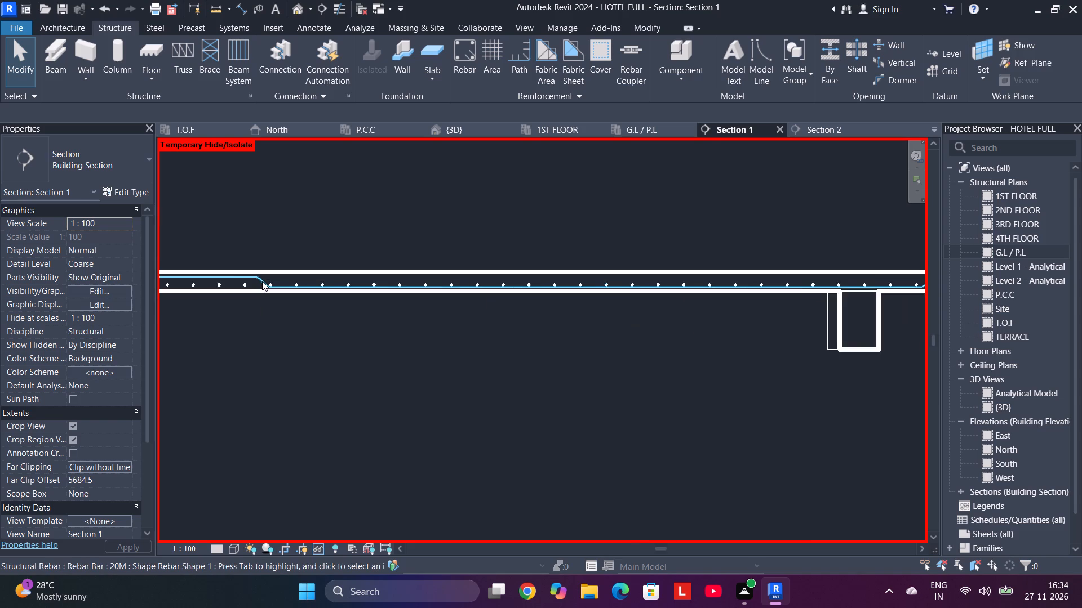
left_click(262, 281)
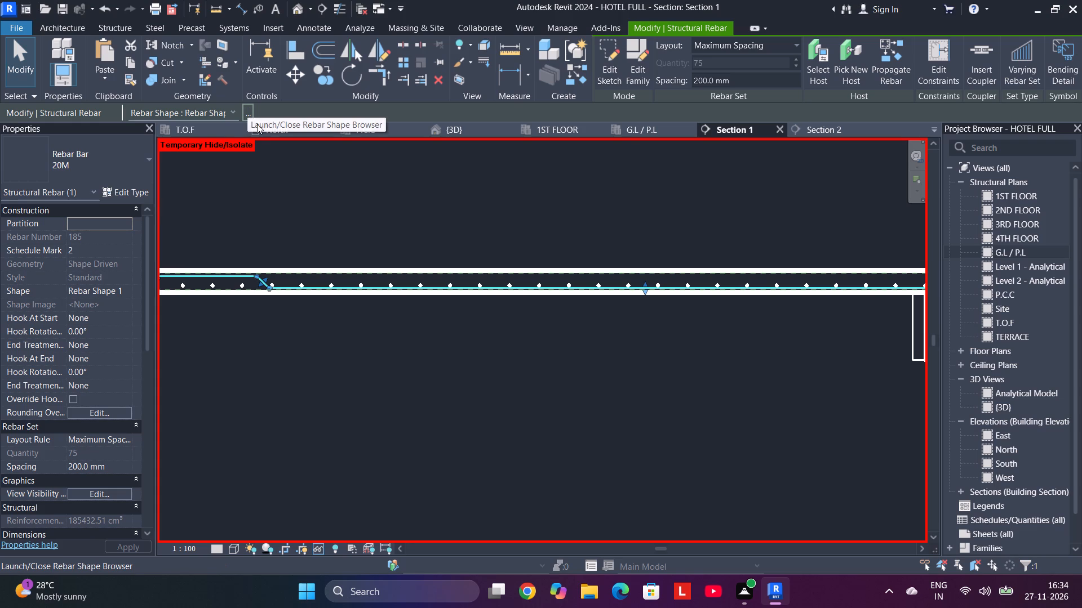
left_click(318, 71)
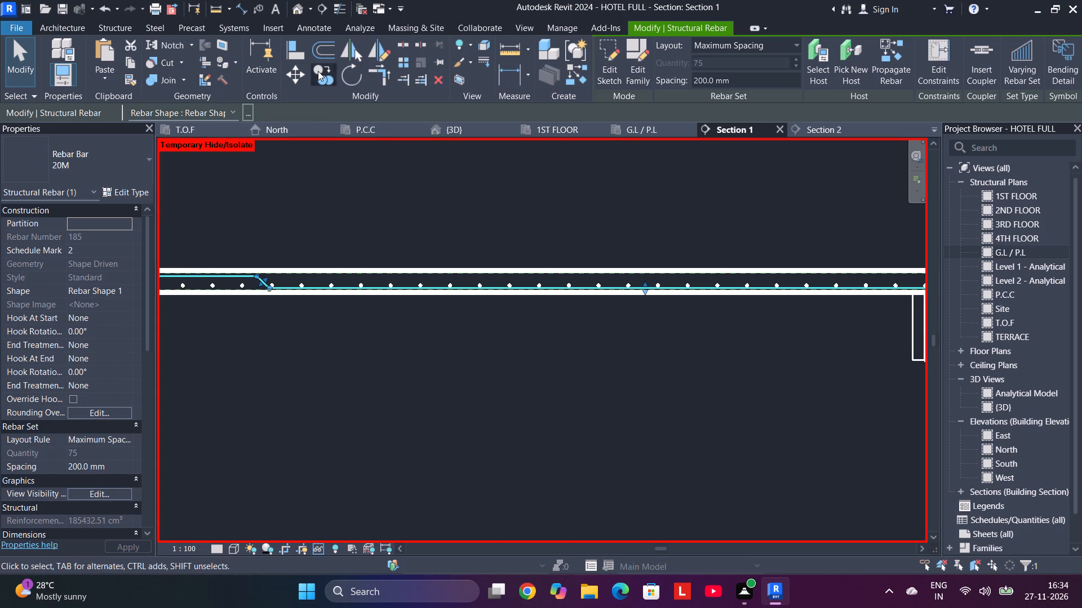
scroll(431, 385, "down", 5)
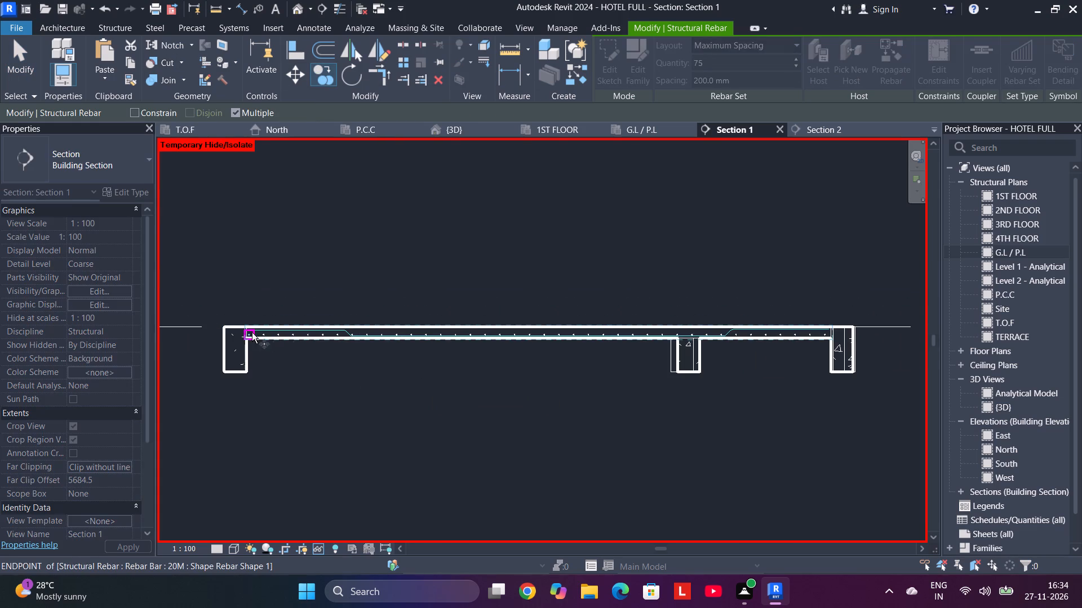
scroll(252, 332, "up", 8)
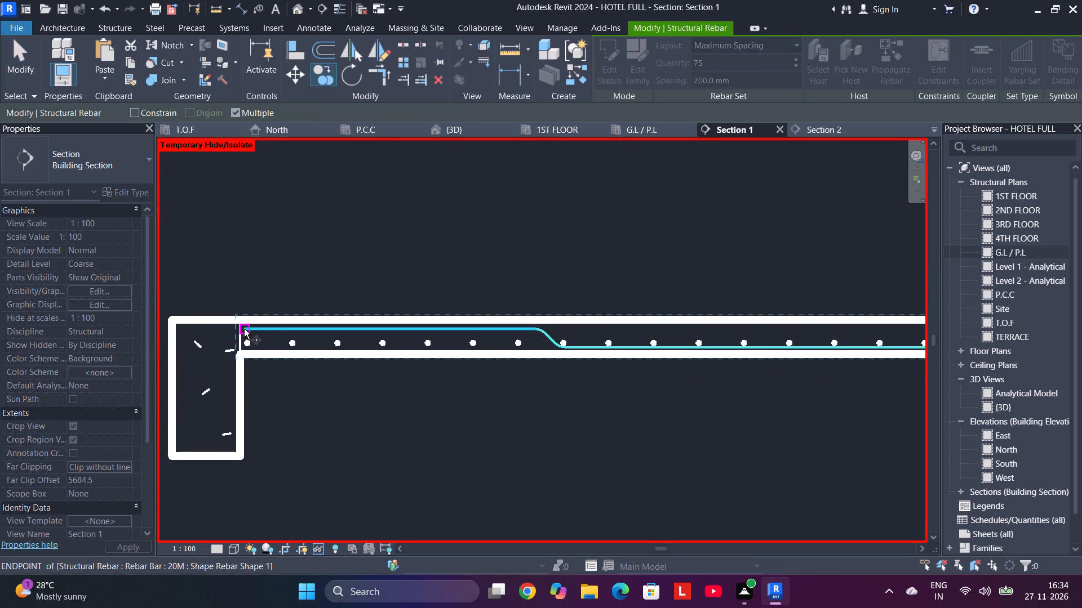
left_click(244, 329)
scroll(589, 332, "down", 4)
scroll(660, 344, "down", 2)
middle_click_drag(668, 345, 188, 409)
scroll(700, 395, "down", 2)
middle_click_drag(700, 396, 227, 394)
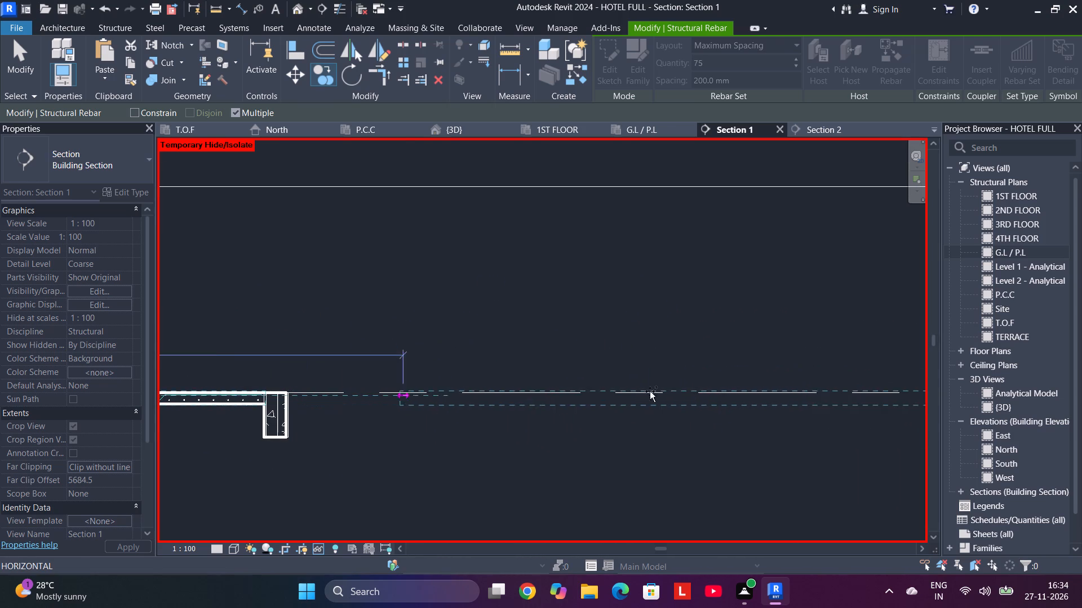
middle_click_drag(689, 388, 154, 391)
middle_click_drag(702, 390, 175, 380)
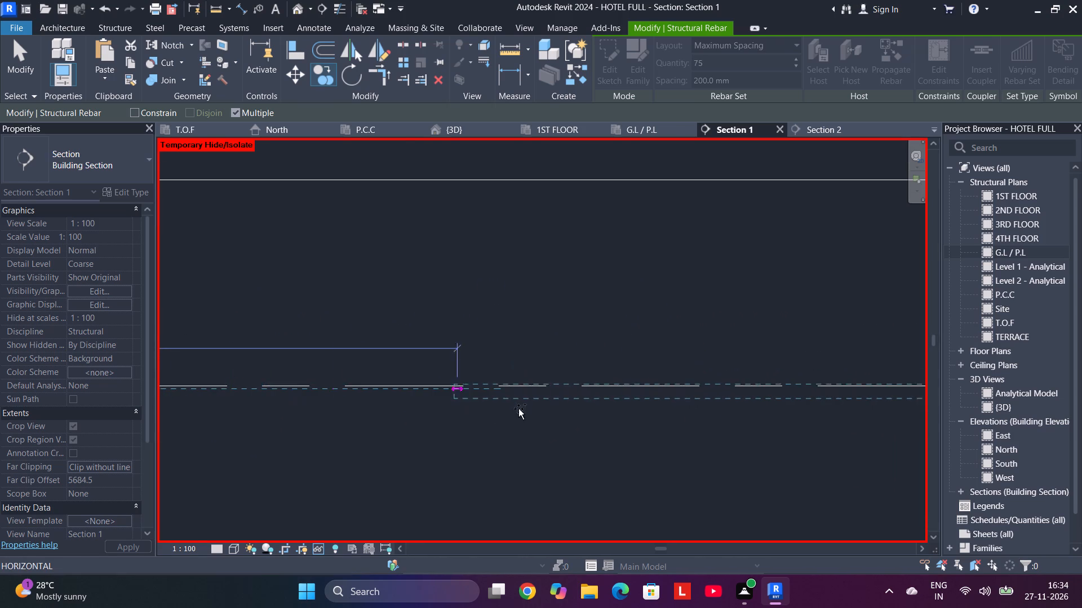
middle_click_drag(578, 408, 143, 405)
middle_click_drag(624, 406, 122, 413)
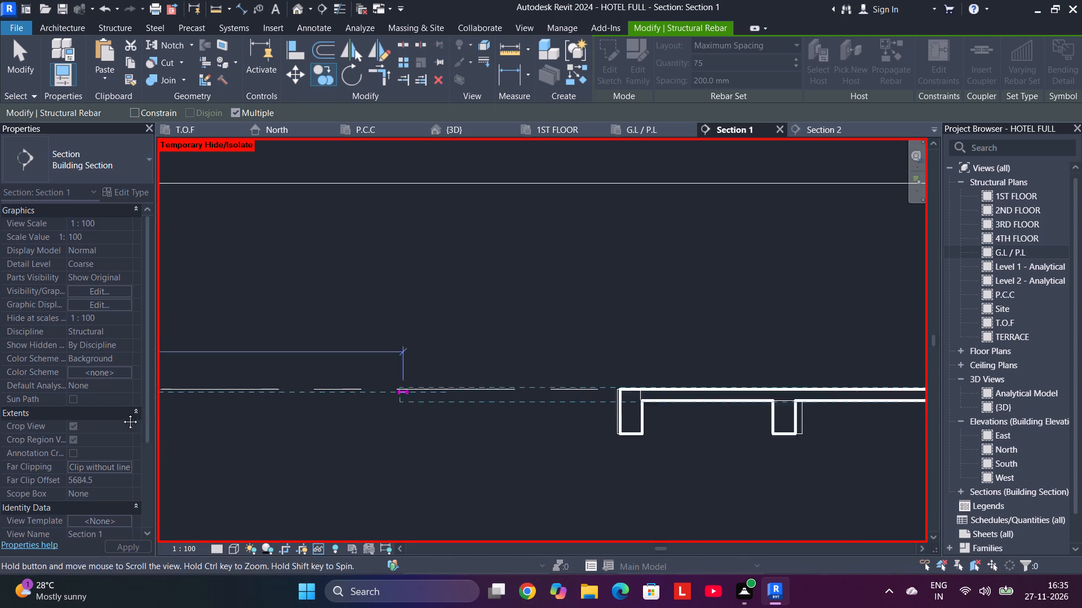
middle_click_drag(122, 413, 19, 406)
scroll(244, 398, "up", 4)
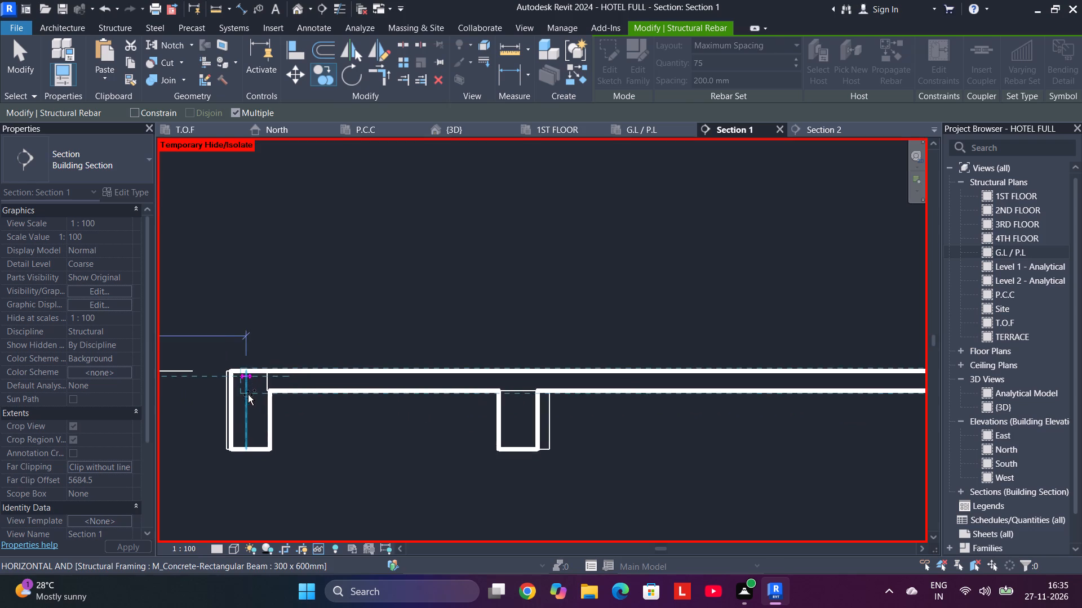
scroll(261, 388, "up", 4)
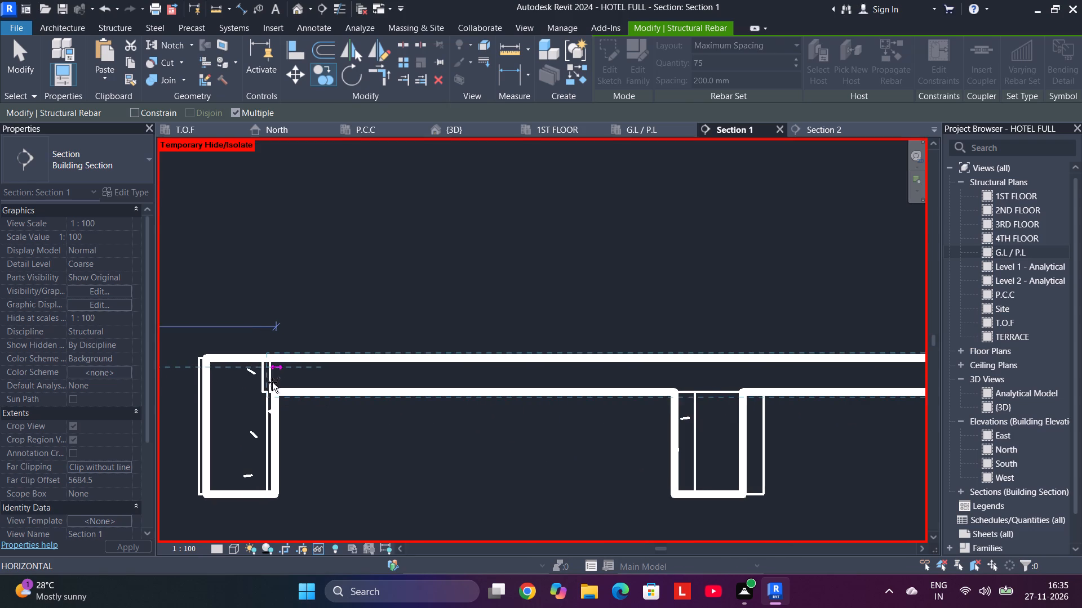
left_click(277, 379)
scroll(402, 445, "down", 5)
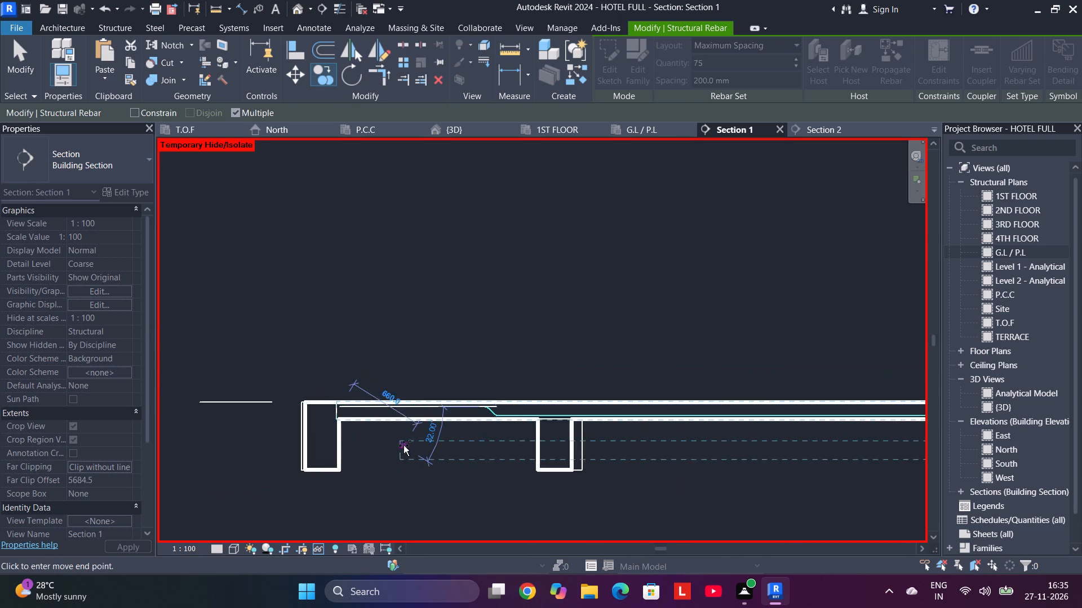
scroll(409, 444, "down", 1)
middle_click_drag(412, 445, 0, 424)
key("Escape")
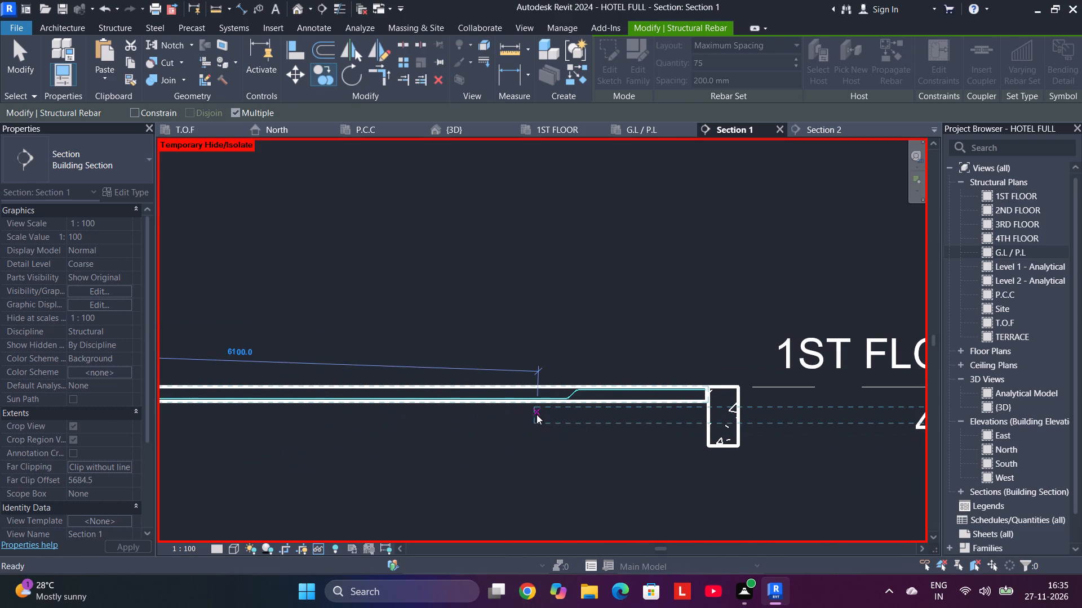
scroll(667, 403, "up", 3)
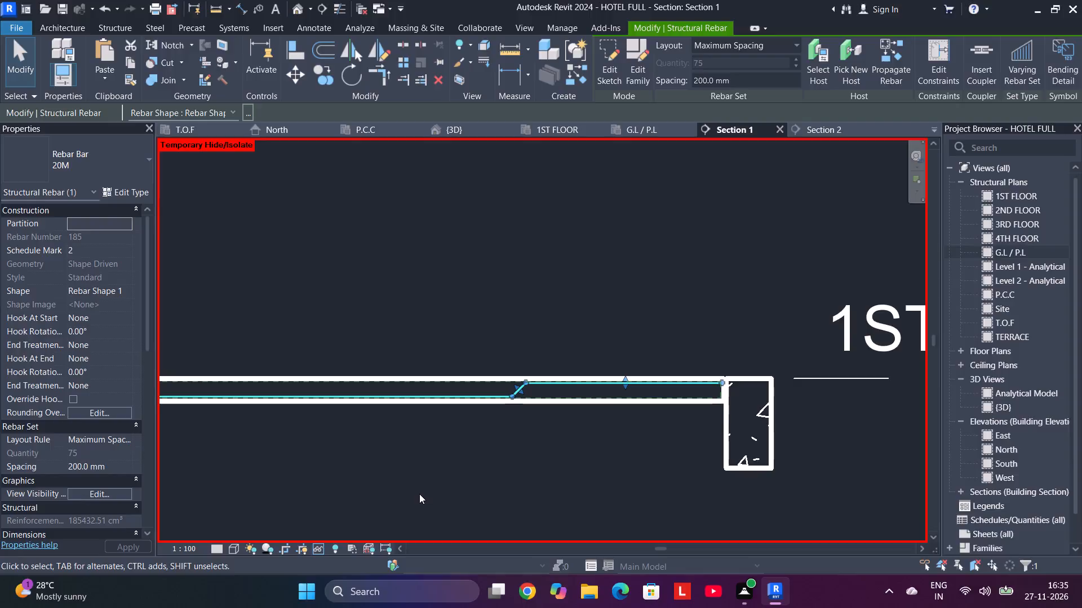
middle_click_drag(420, 490, 889, 480)
key("Escape")
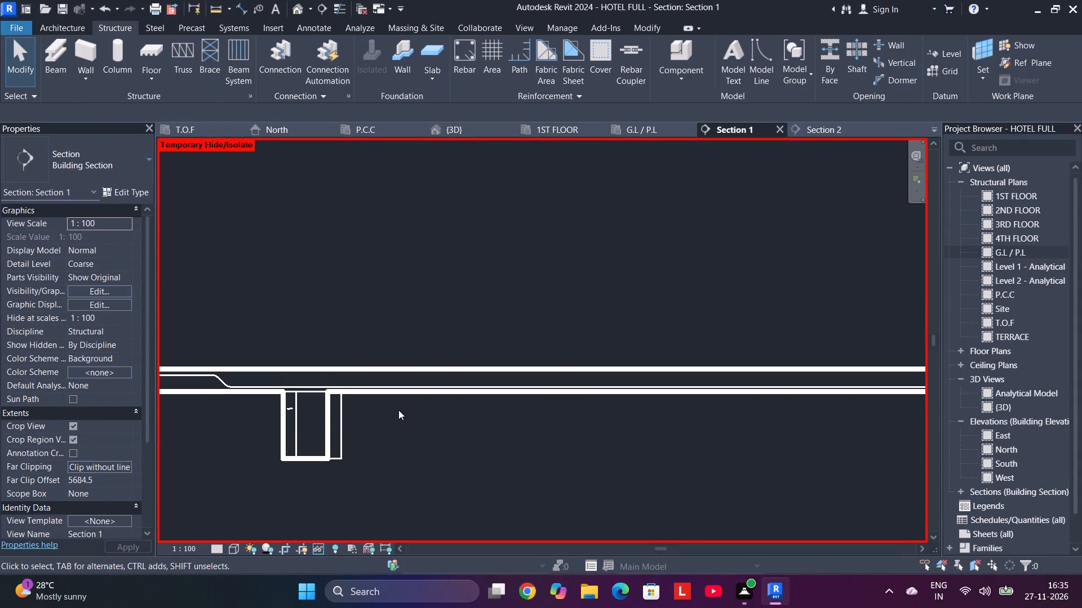
Copy the crosswise 20M rebar set, cut as dots in Section 1, from the west wing's slab to the east wing's 1ST FLOOR slab.
scroll(397, 406, "down", 4)
scroll(358, 331, "down", 8)
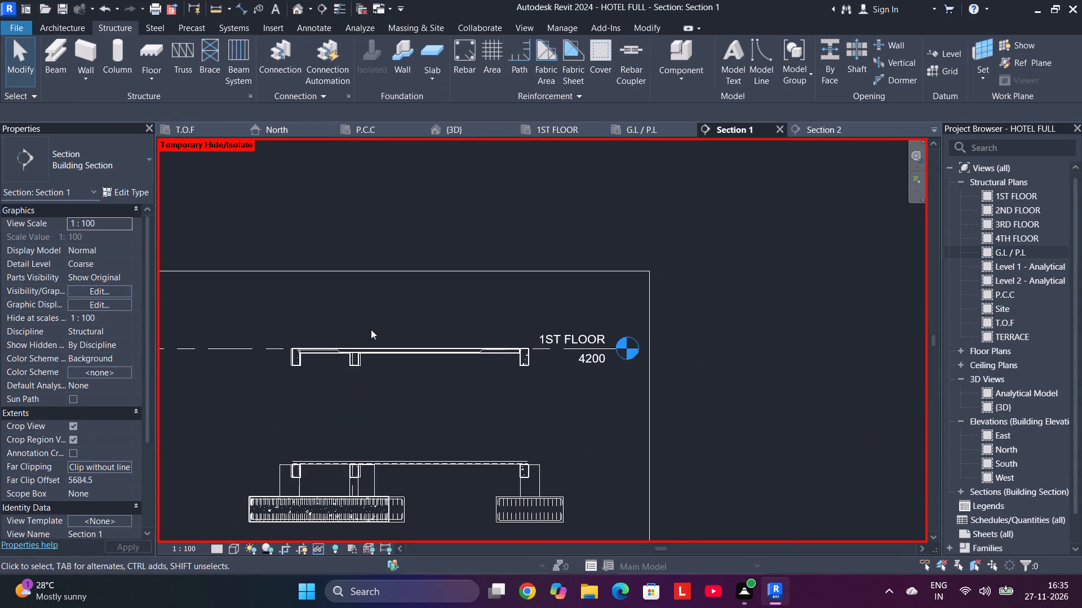
scroll(392, 328, "down", 3)
middle_click_drag(393, 328, 605, 349)
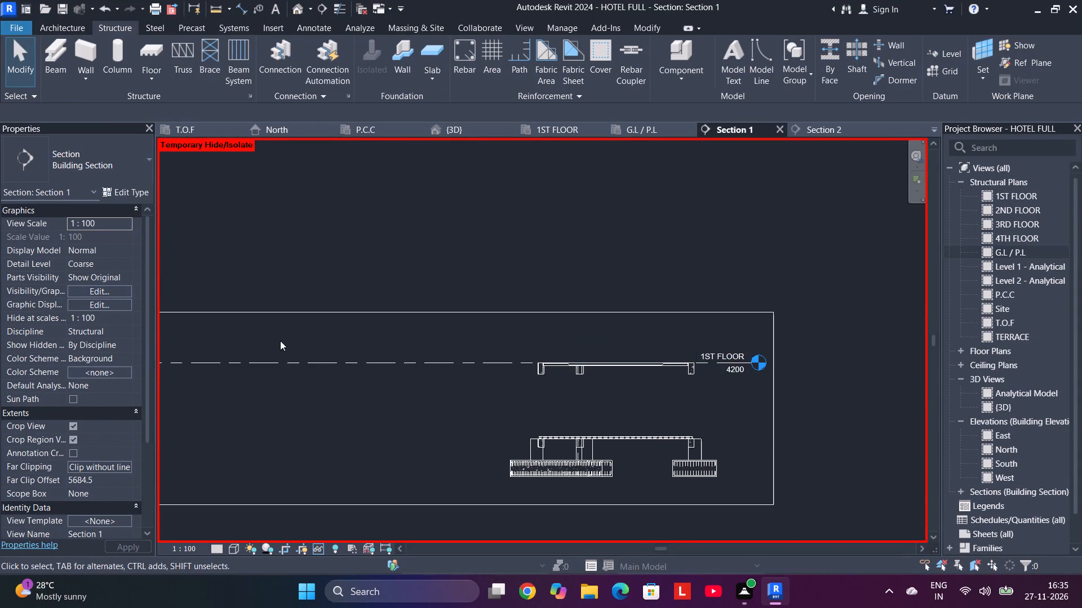
middle_click_drag(280, 341, 810, 326)
scroll(477, 358, "up", 9)
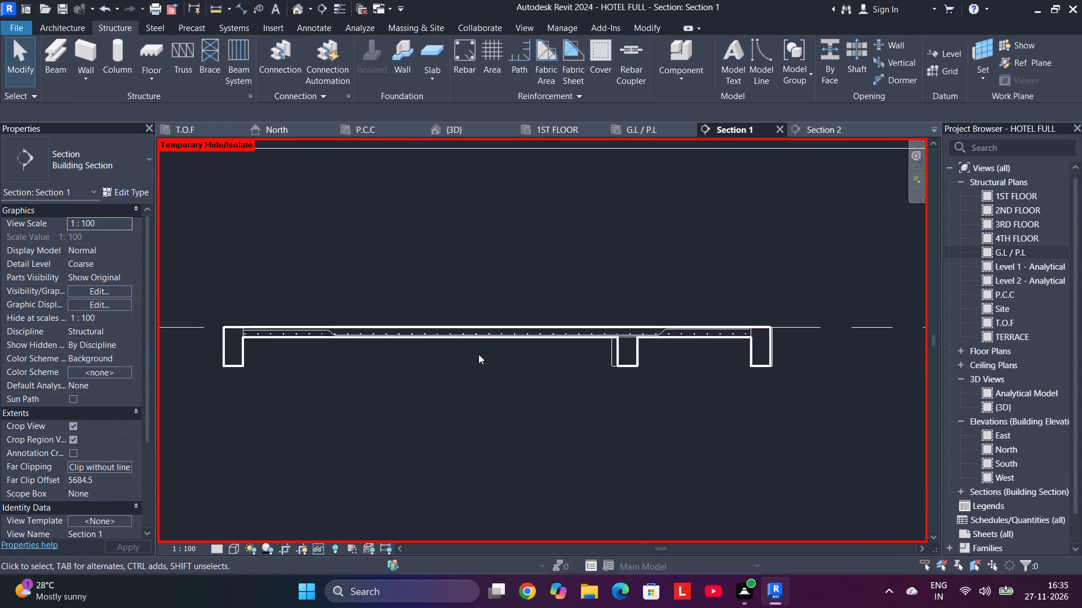
scroll(490, 344, "up", 4)
left_click(489, 325)
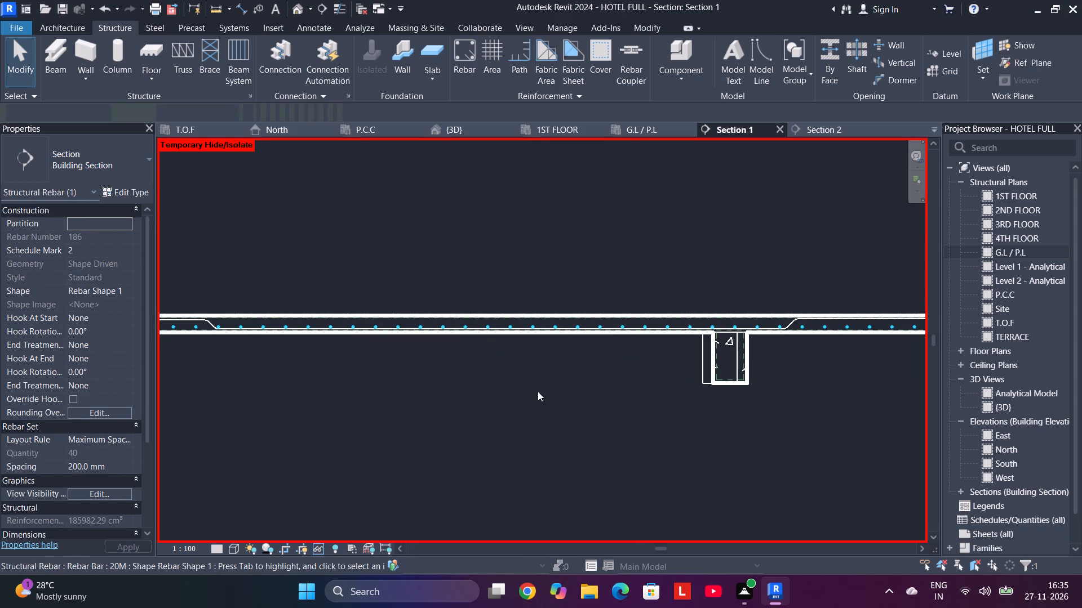
left_click(303, 74)
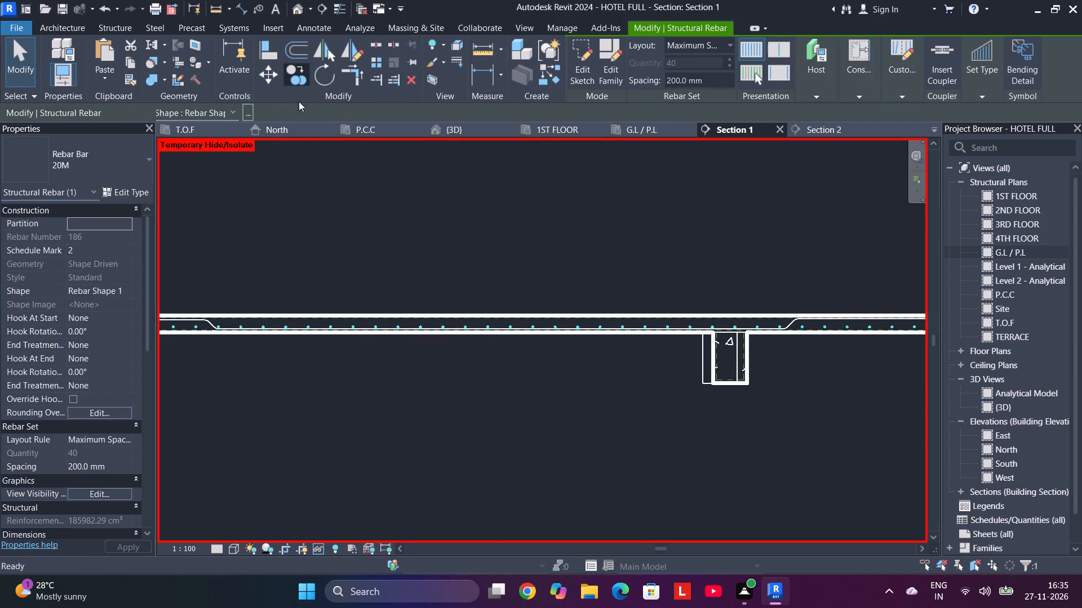
middle_click_drag(321, 367, 511, 341)
scroll(255, 299, "up", 4)
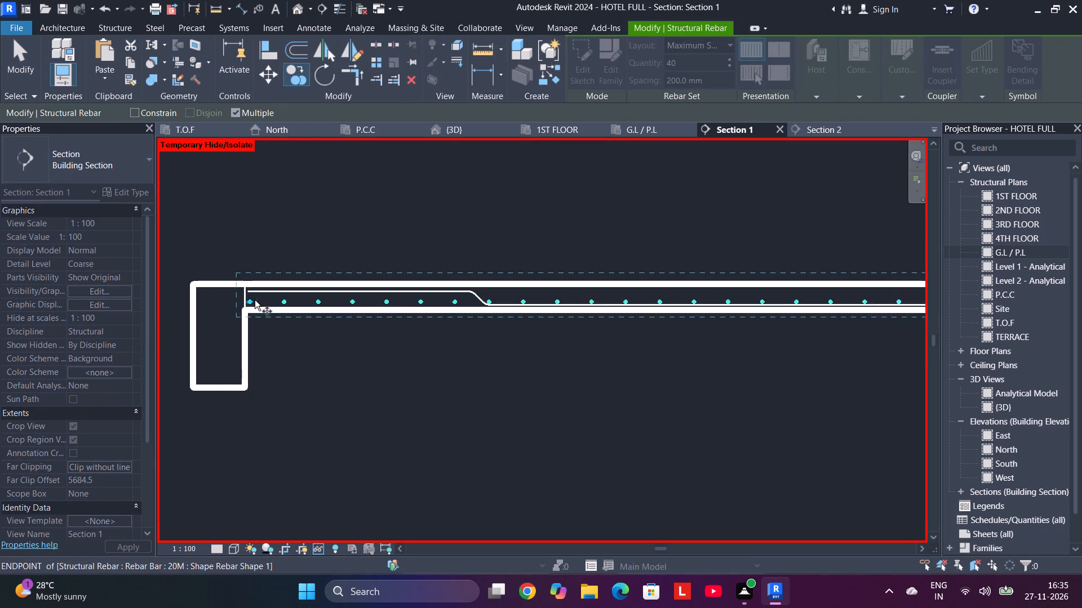
scroll(255, 300, "up", 5)
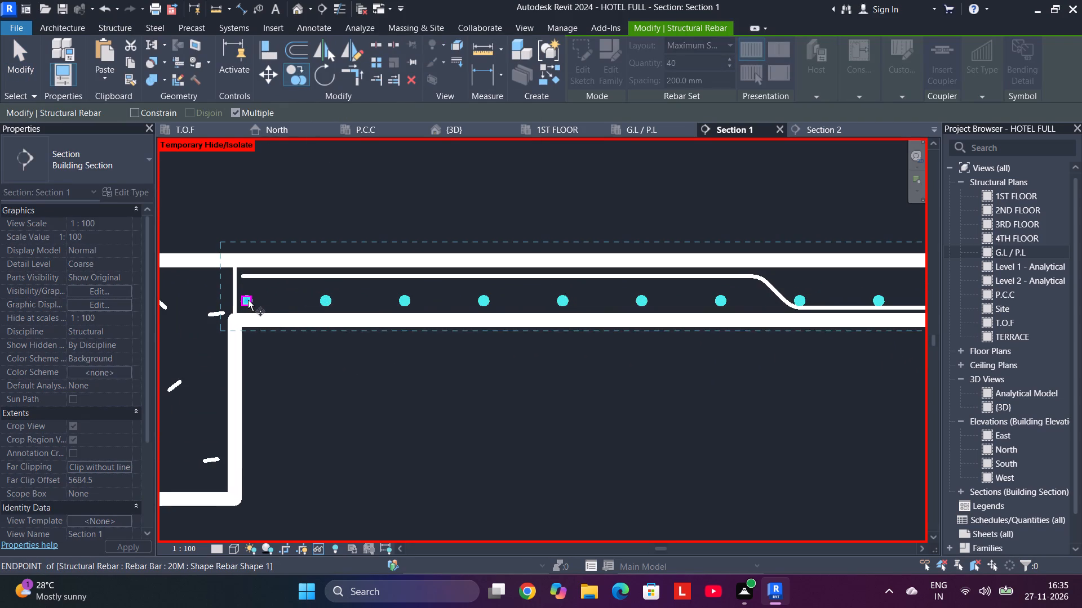
scroll(248, 300, "up", 4)
left_click(247, 300)
scroll(248, 299, "down", 10)
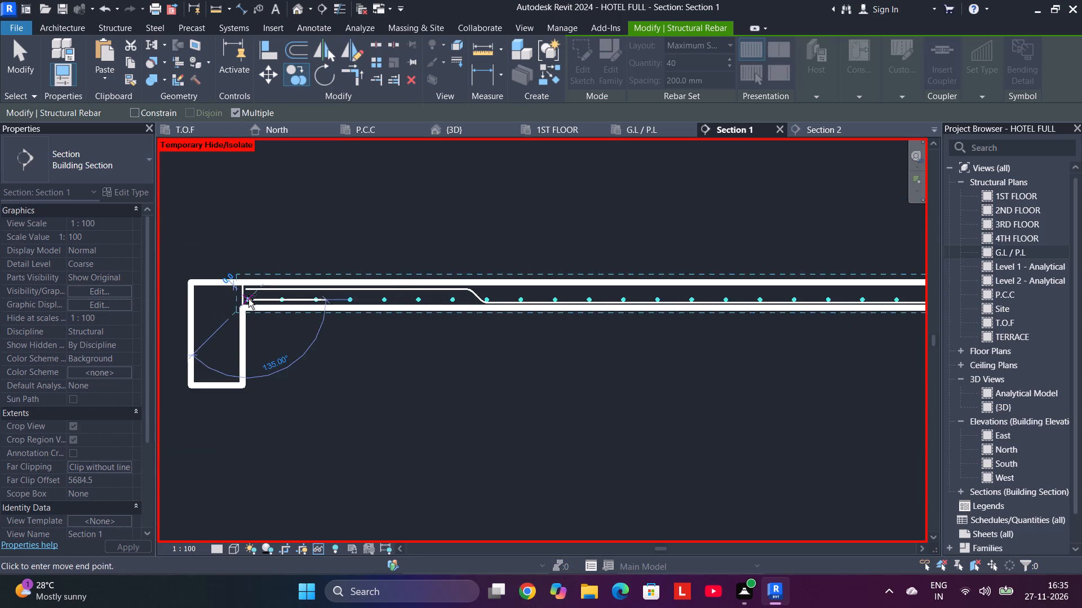
scroll(249, 299, "down", 15)
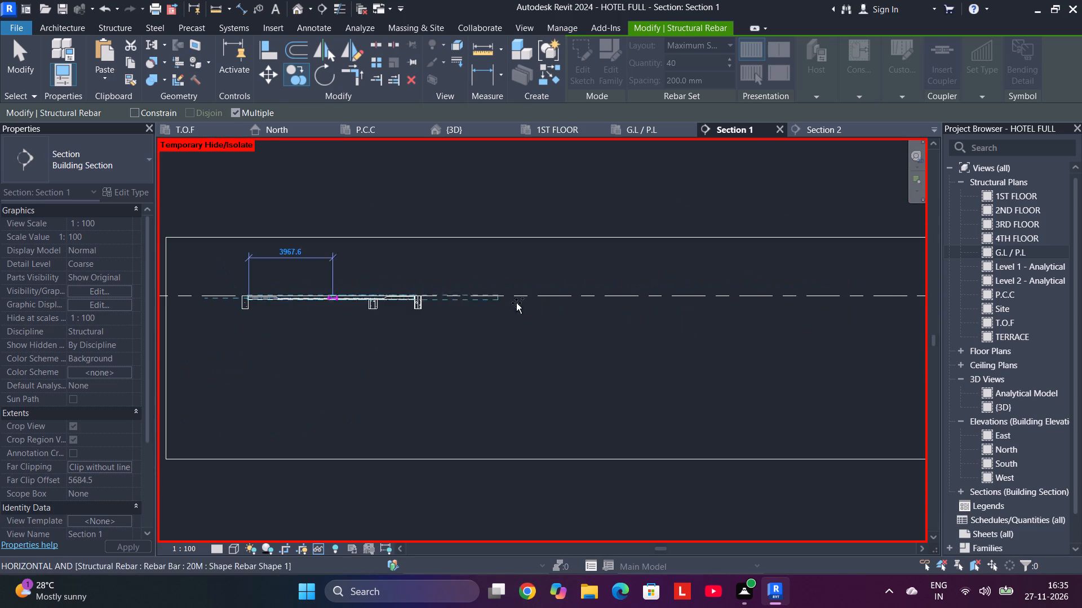
middle_click_drag(606, 303, 0, 375)
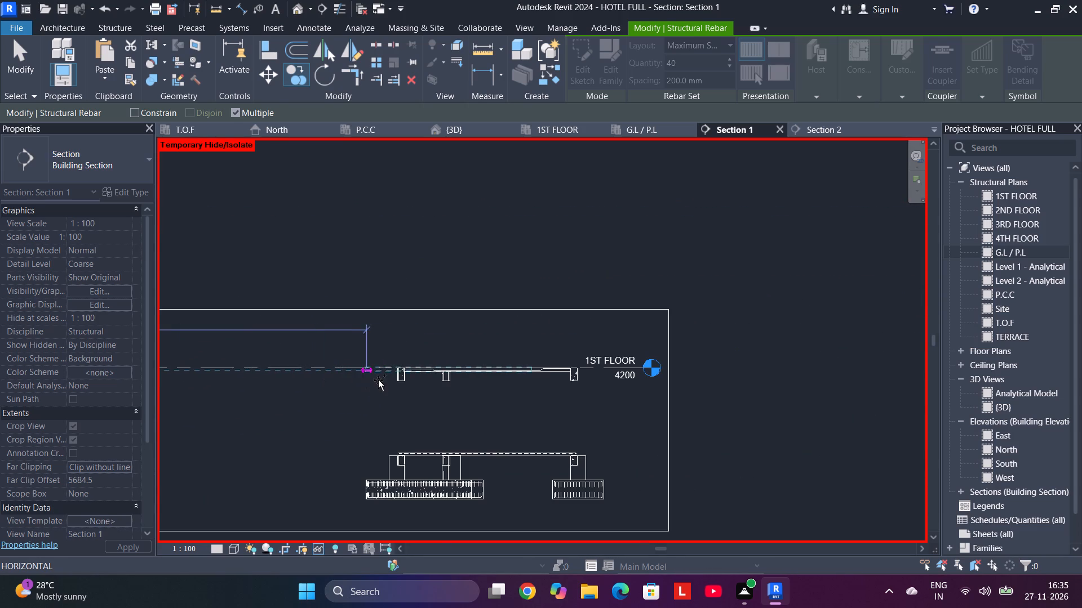
scroll(411, 381, "up", 13)
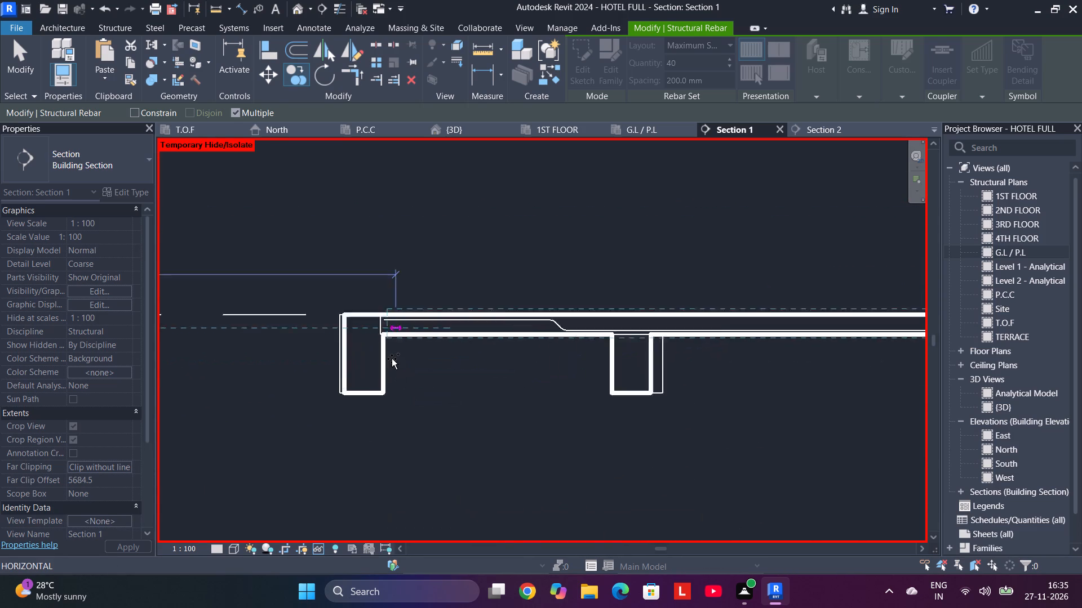
scroll(392, 359, "up", 6)
left_click(389, 320)
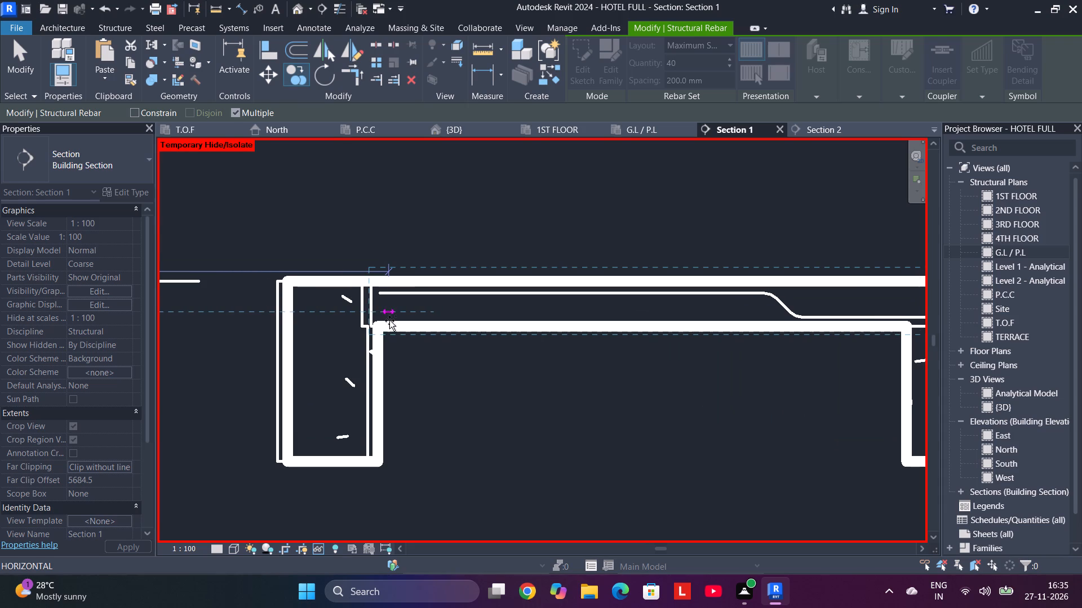
scroll(440, 395, "down", 9)
key("Escape")
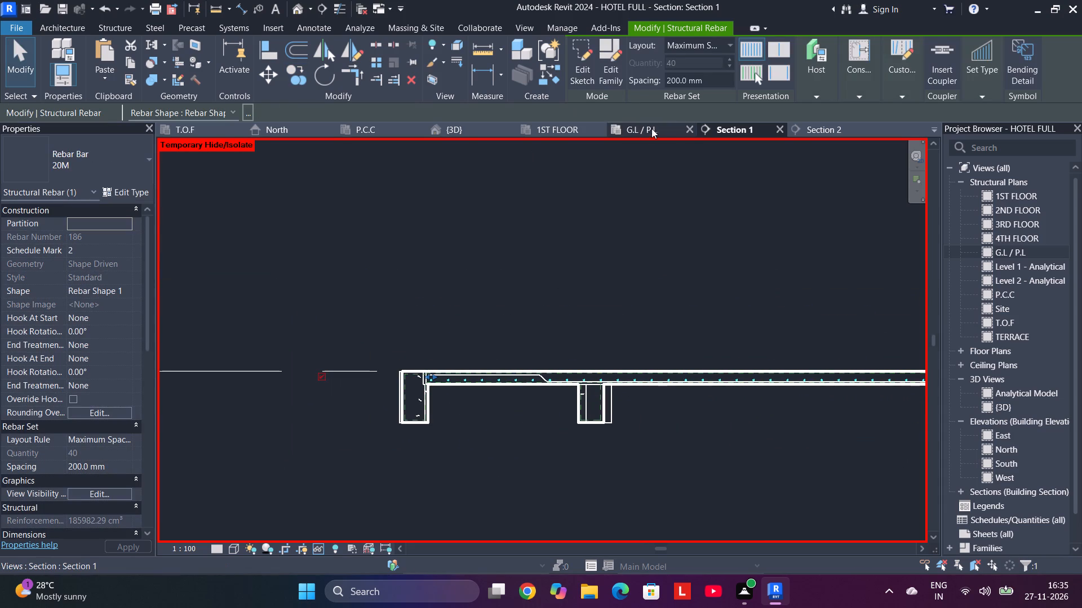
On the 1ST FLOOR plan, move the Section 1 line north from the wings so it cuts across the main north block.
left_click(822, 140)
left_click(822, 132)
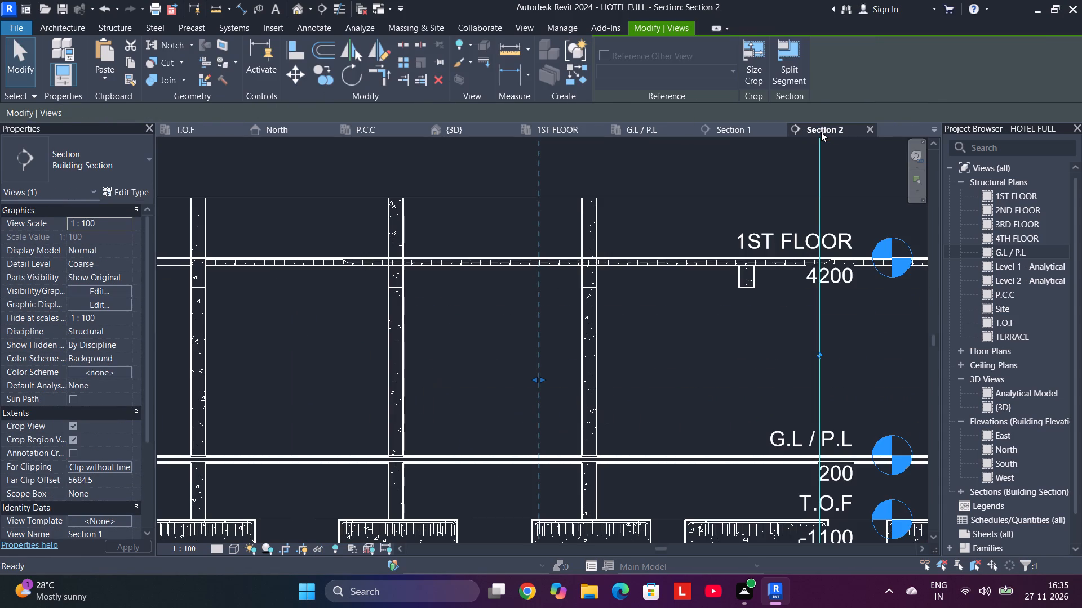
scroll(662, 257, "down", 5)
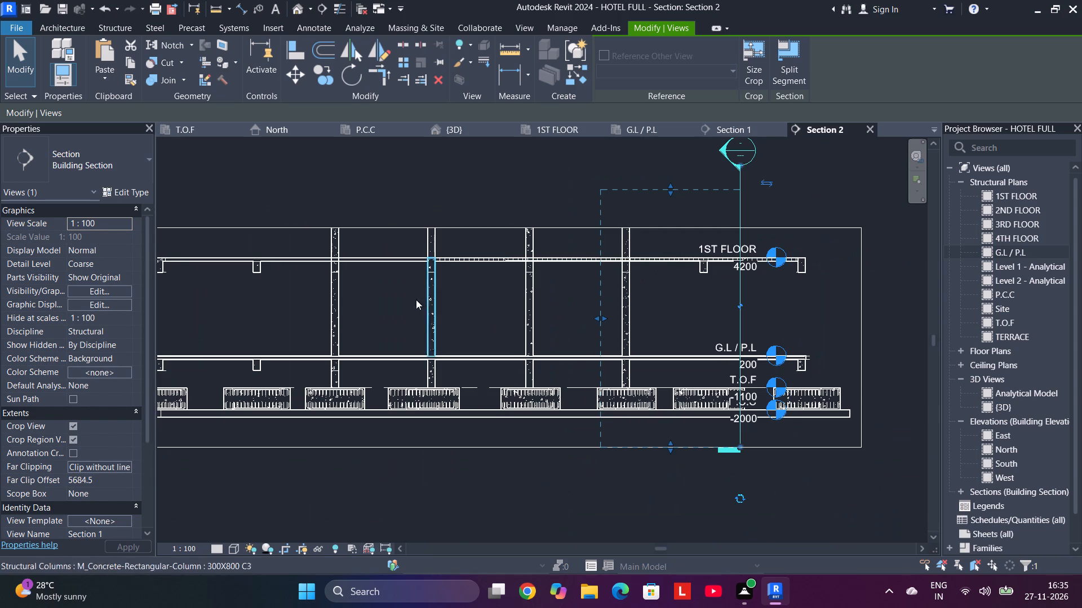
middle_click_drag(392, 297, 452, 322)
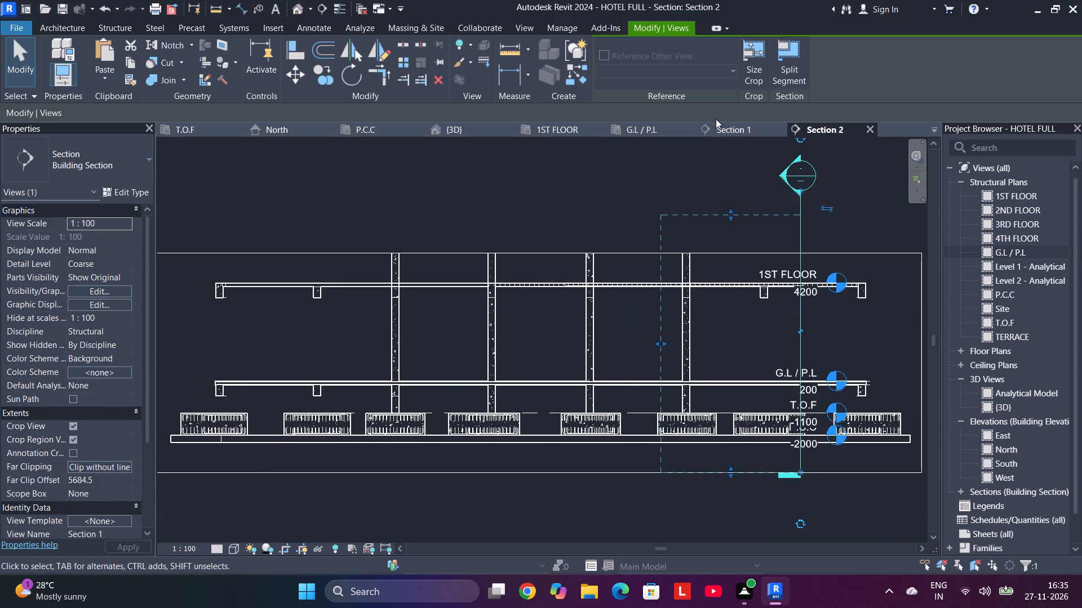
left_click(635, 126)
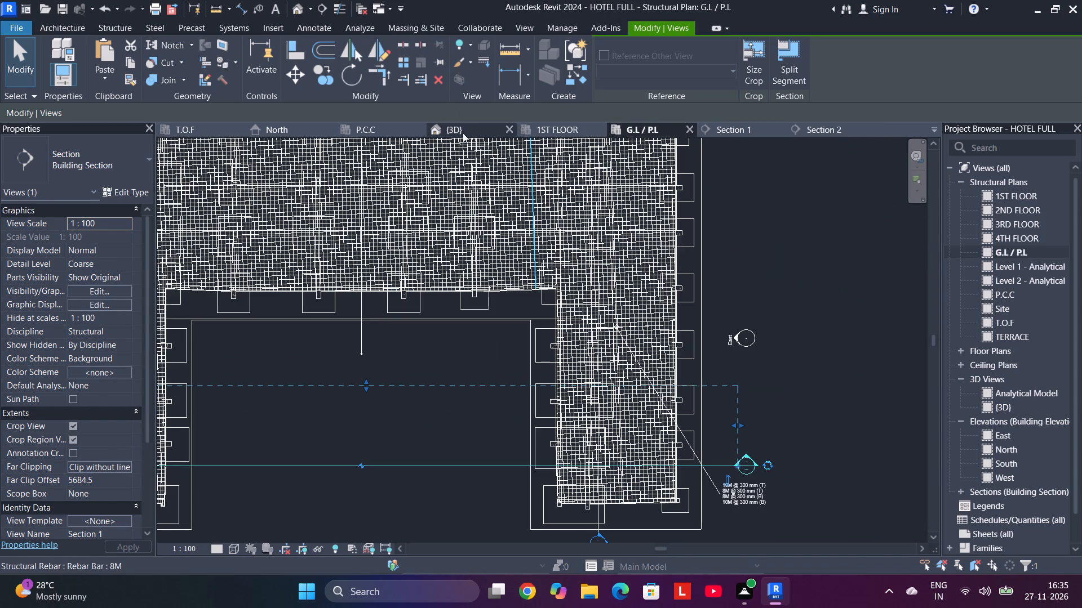
left_click(561, 129)
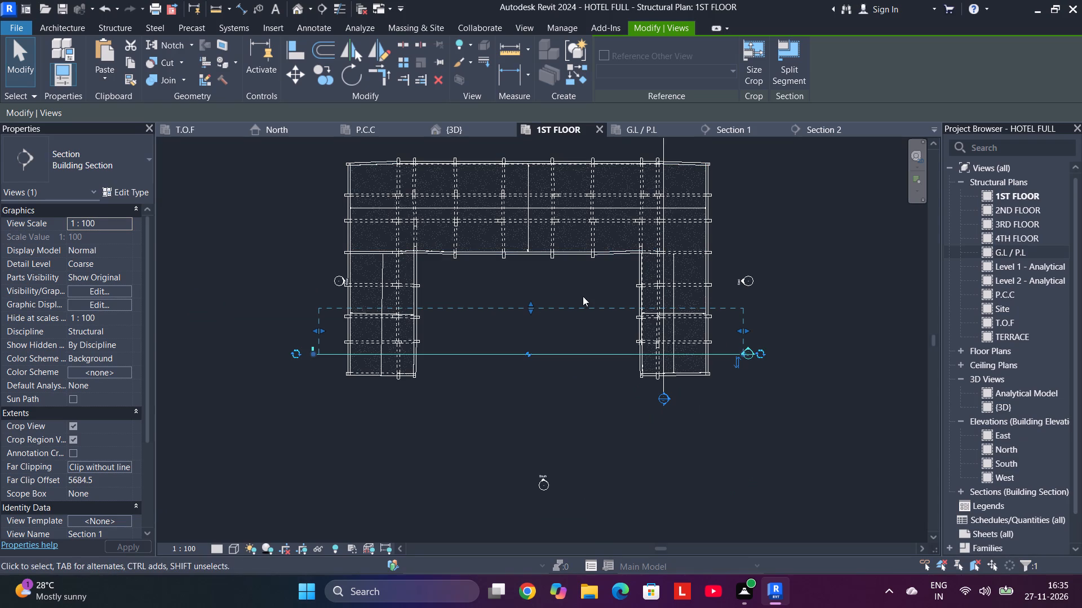
key("Escape")
left_click(542, 357)
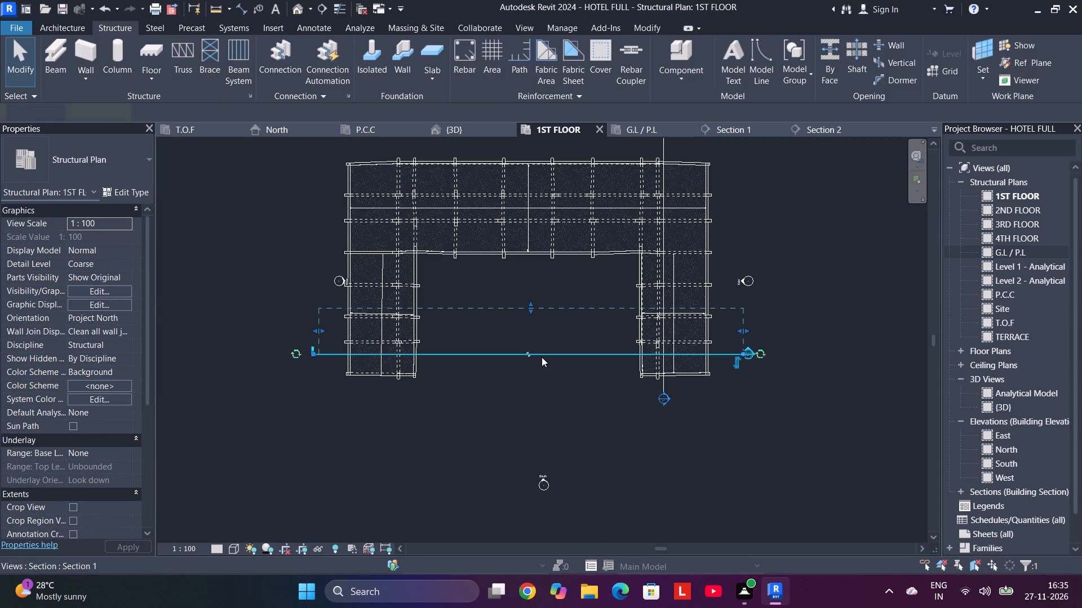
left_click_drag(549, 357, 553, 226)
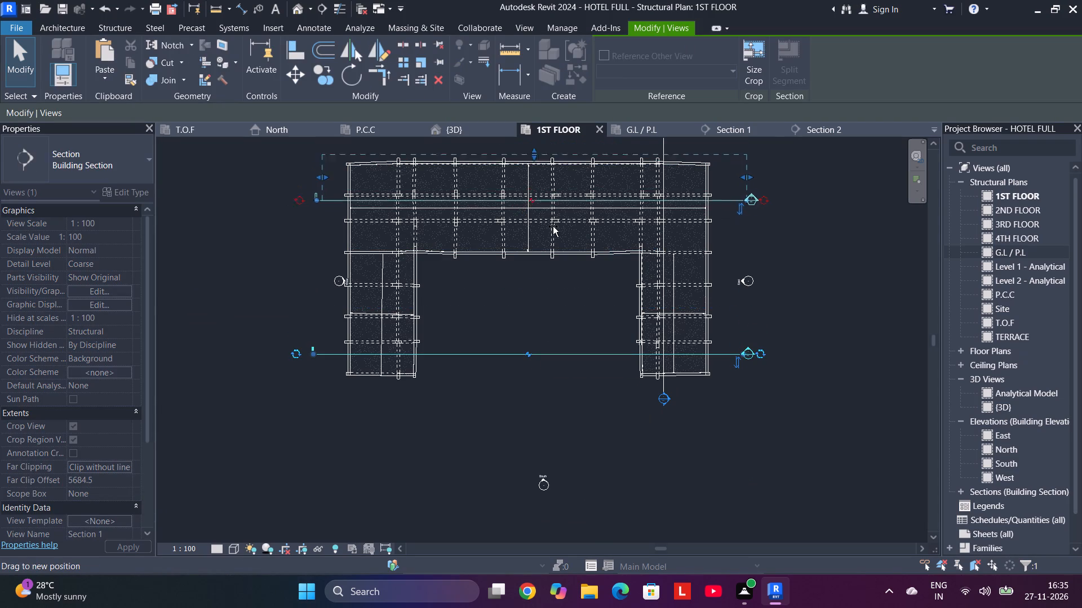
left_click_drag(553, 226, 553, 237)
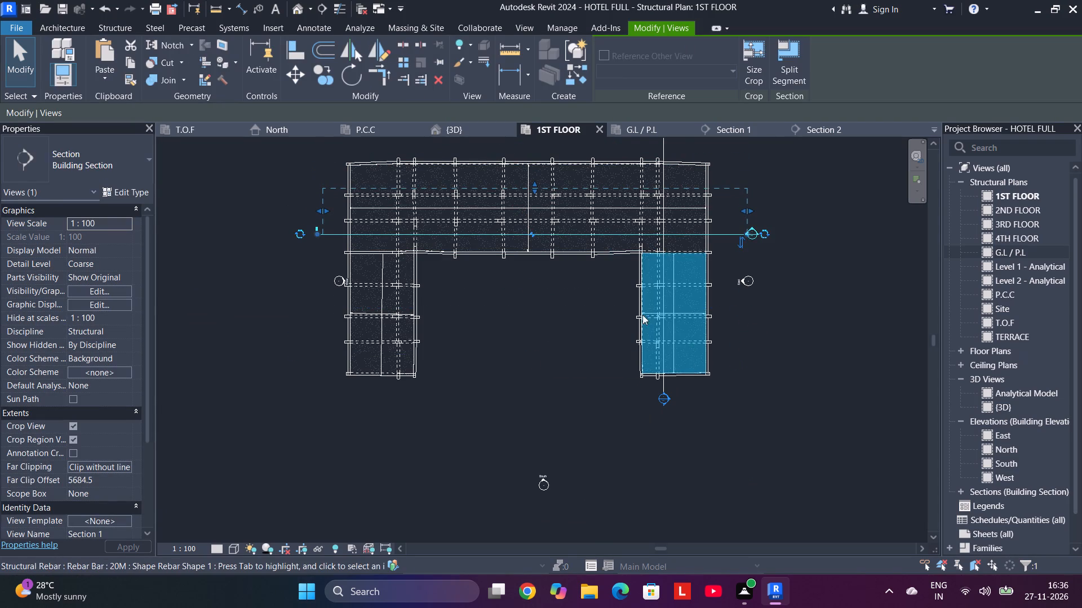
left_click(691, 146)
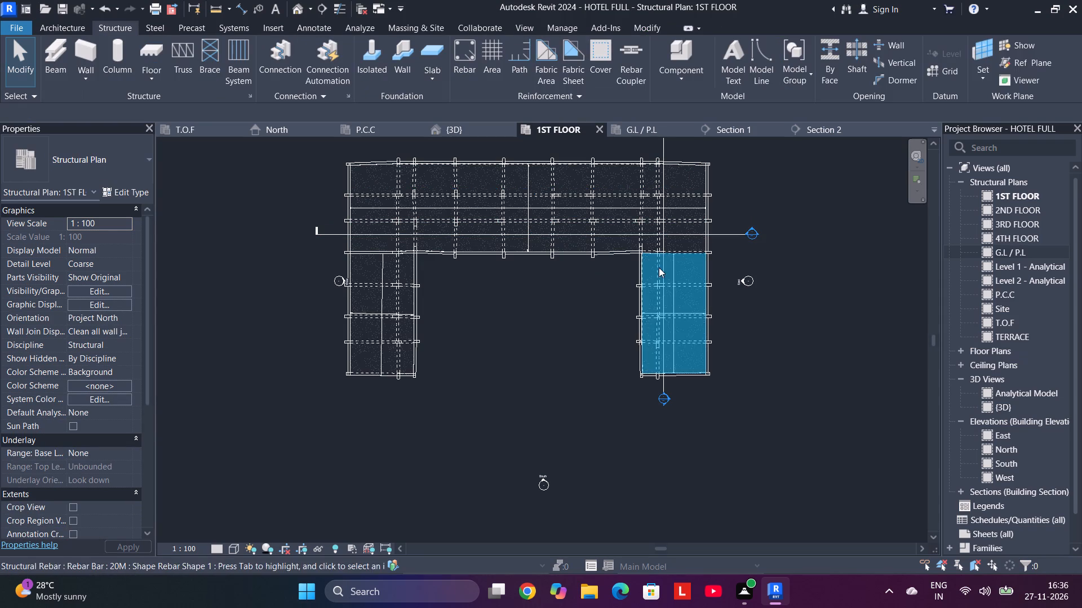
Open Section 2 from its section line and examine the north block's 1ST FLOOR slab with its beams and columns.
left_click(663, 148)
right_click(663, 149)
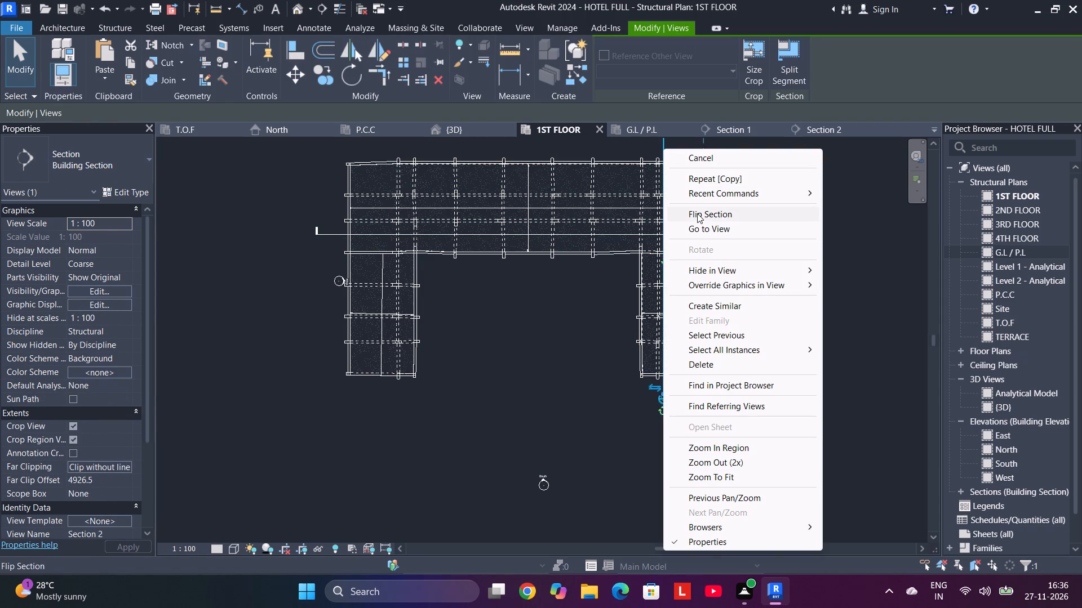
left_click(703, 232)
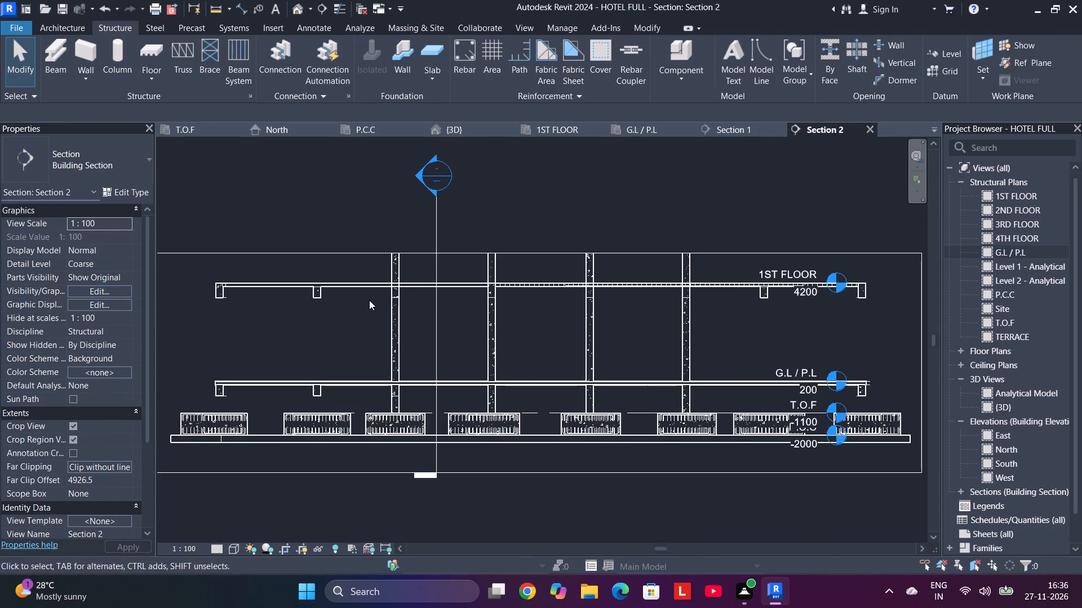
middle_click_drag(343, 209, 530, 178)
scroll(512, 260, "up", 4)
scroll(578, 254, "up", 2)
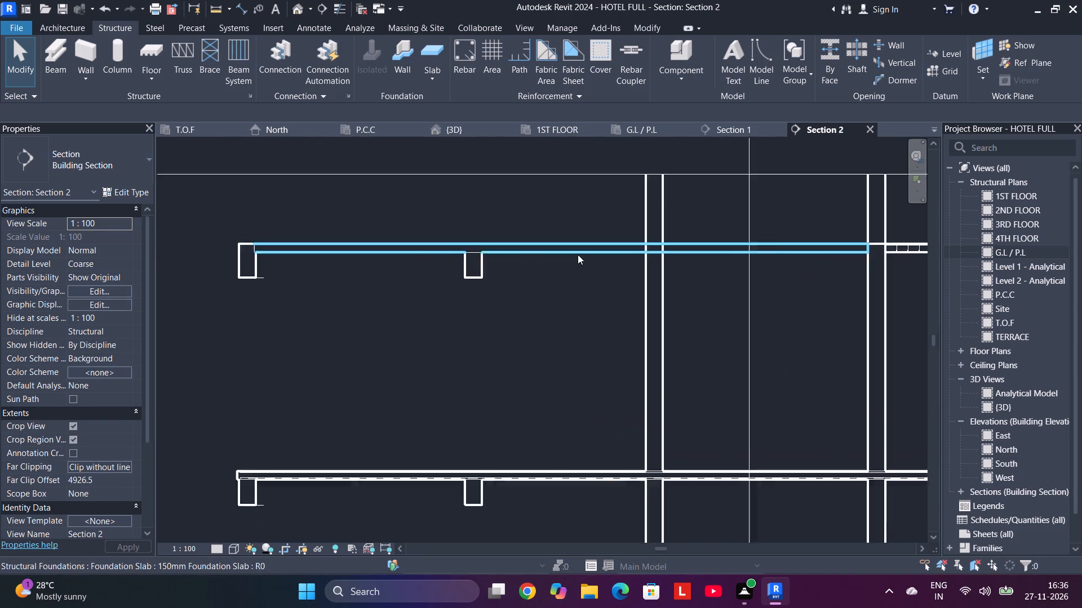
scroll(578, 254, "up", 2)
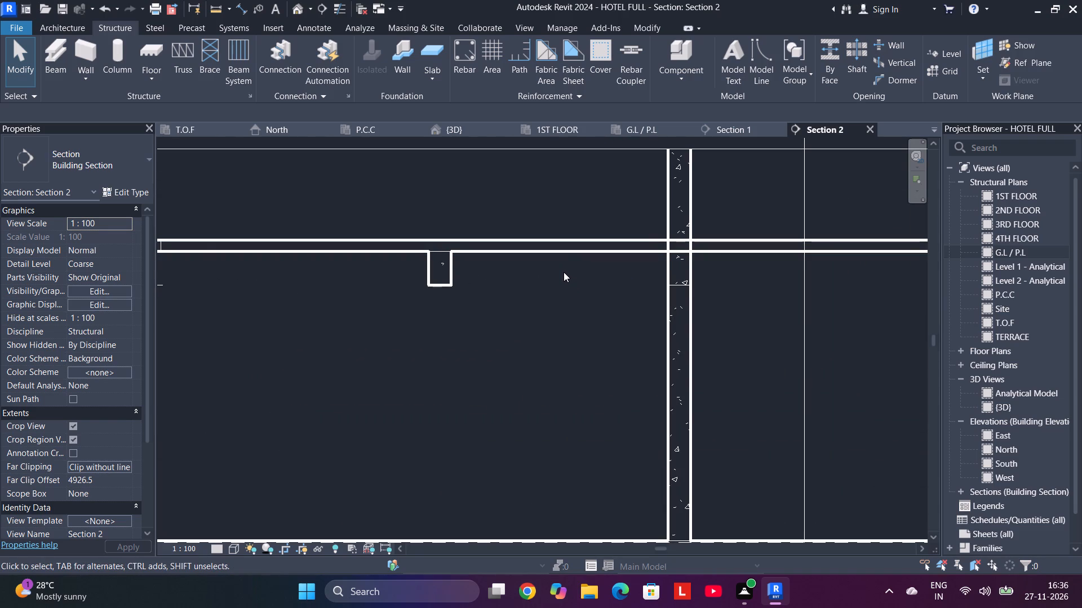
scroll(564, 270, "down", 4)
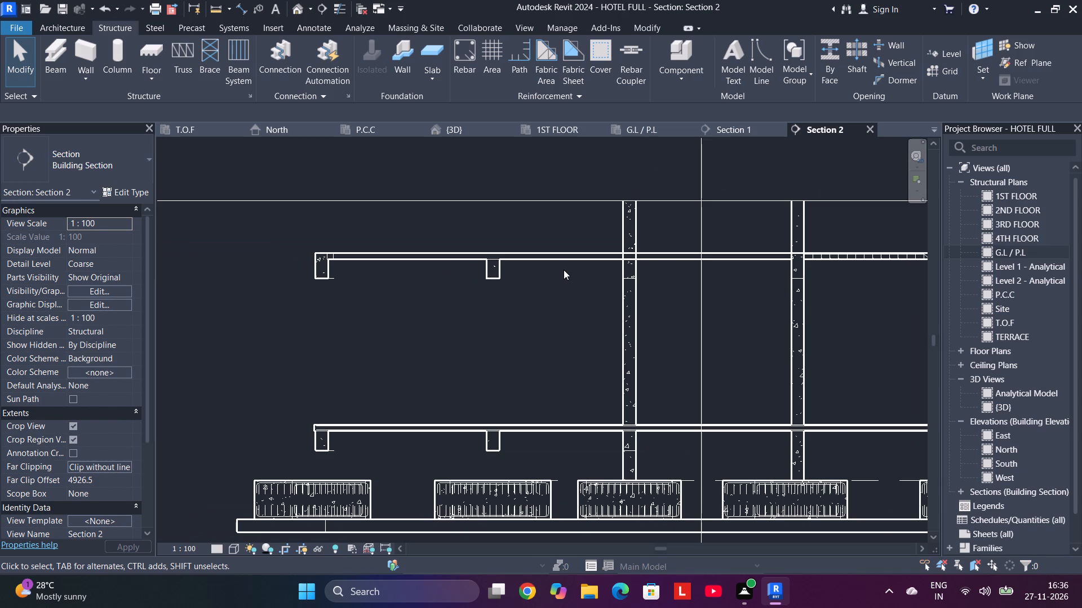
scroll(564, 269, "down", 3)
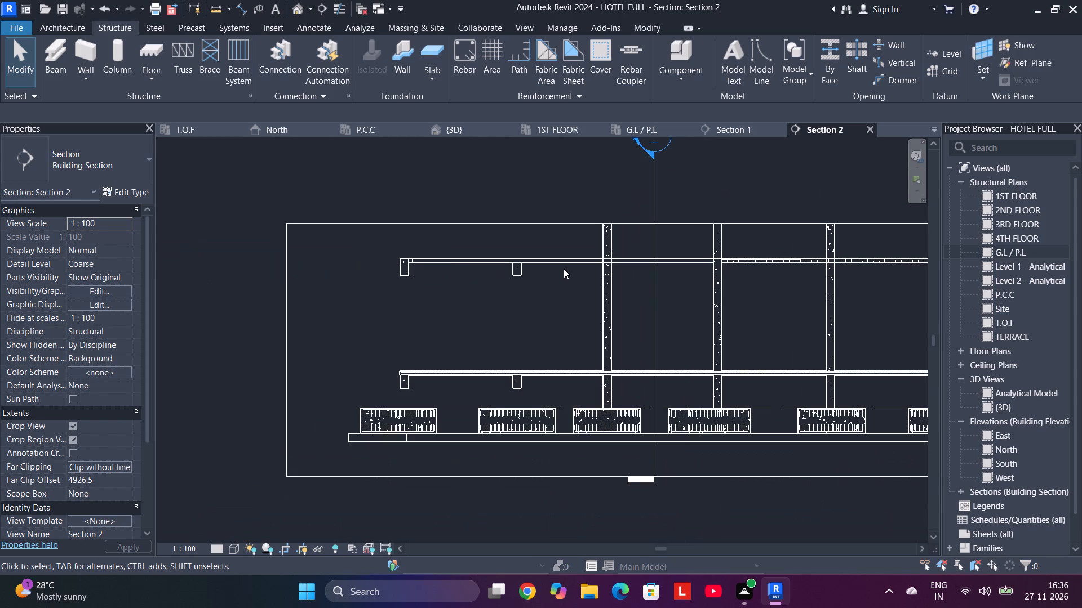
scroll(564, 269, "down", 3)
middle_click_drag(564, 269, 492, 272)
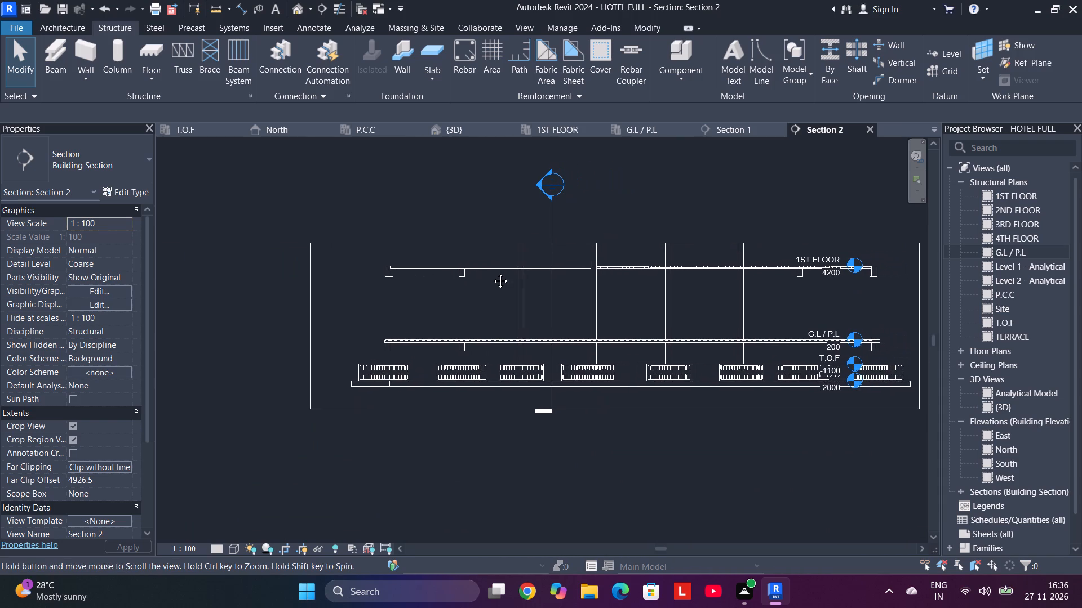
middle_click_drag(492, 272, 545, 254)
middle_click(545, 254)
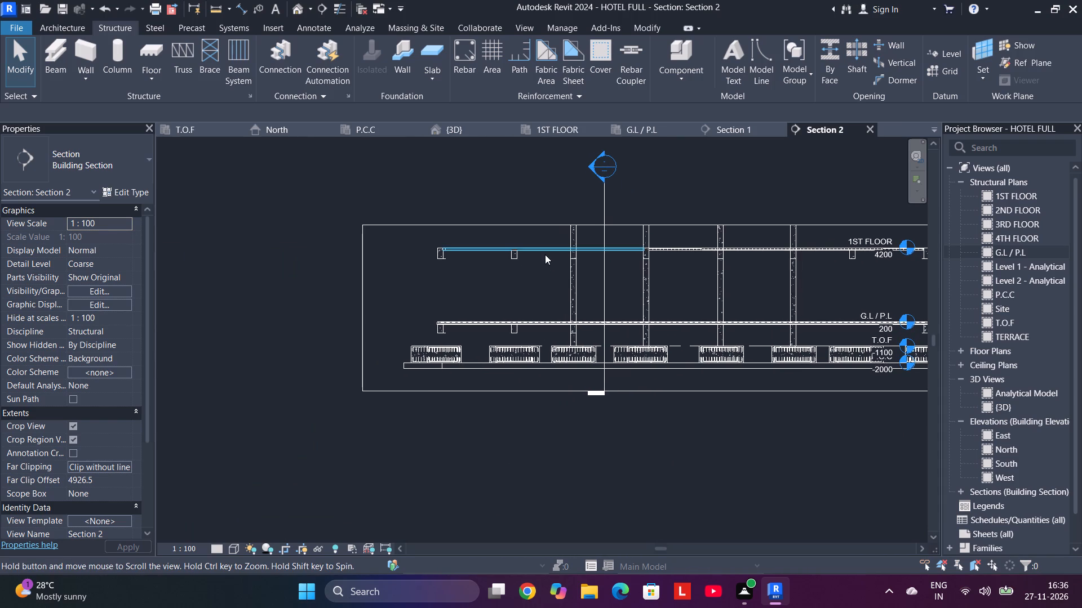
middle_click_drag(545, 254, 573, 266)
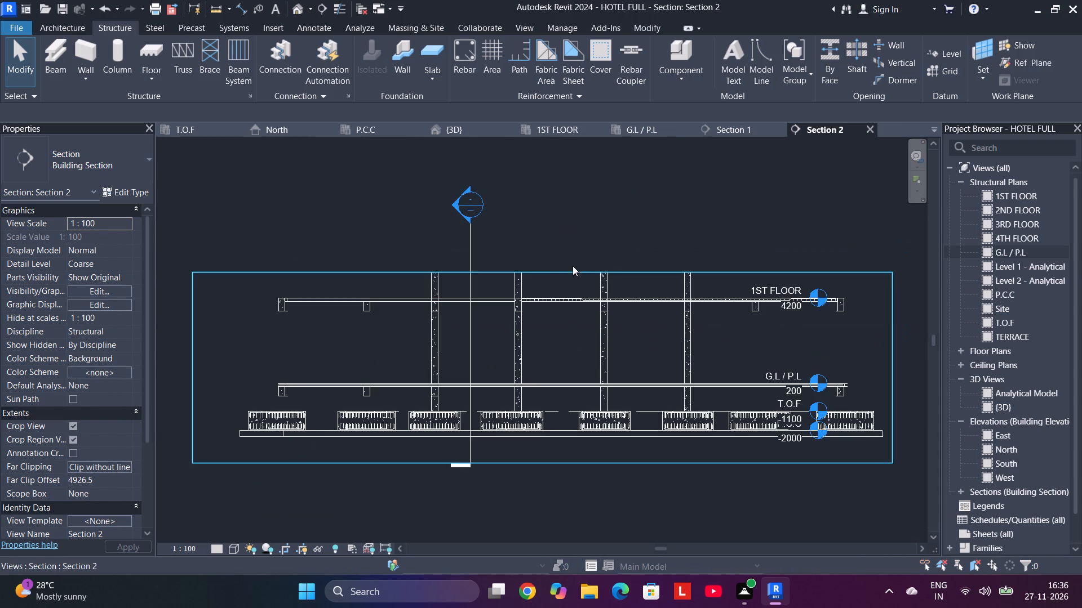
middle_click_drag(573, 266, 598, 266)
scroll(495, 288, "up", 4)
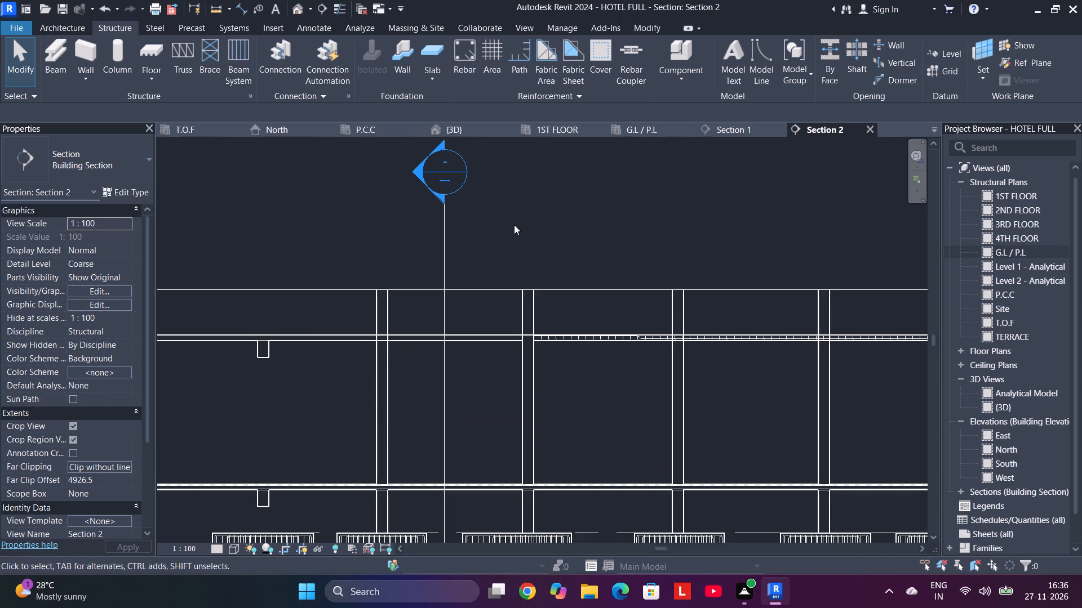
middle_click_drag(509, 234, 643, 209)
scroll(487, 336, "up", 3)
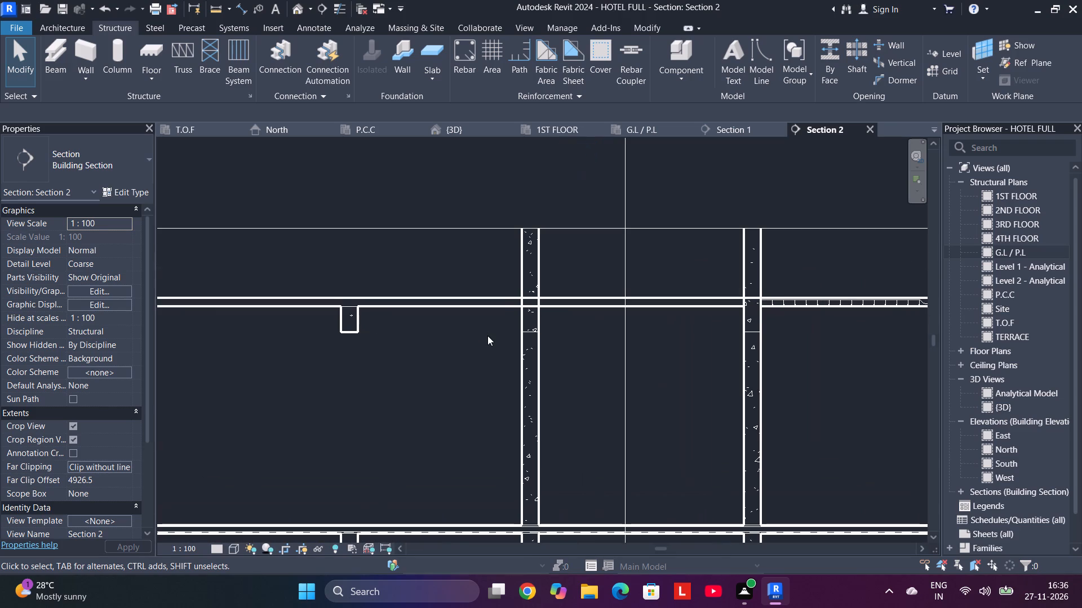
left_click_drag(484, 334, 388, 273)
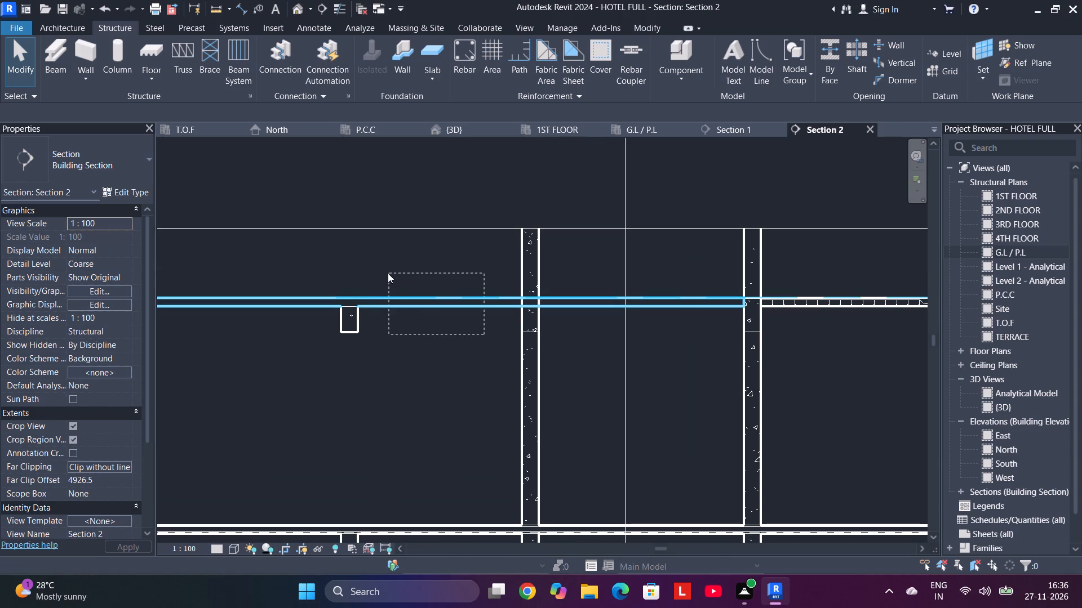
left_click_drag(388, 273, 397, 280)
left_click_drag(397, 280, 412, 361)
middle_click_drag(414, 359, 553, 350)
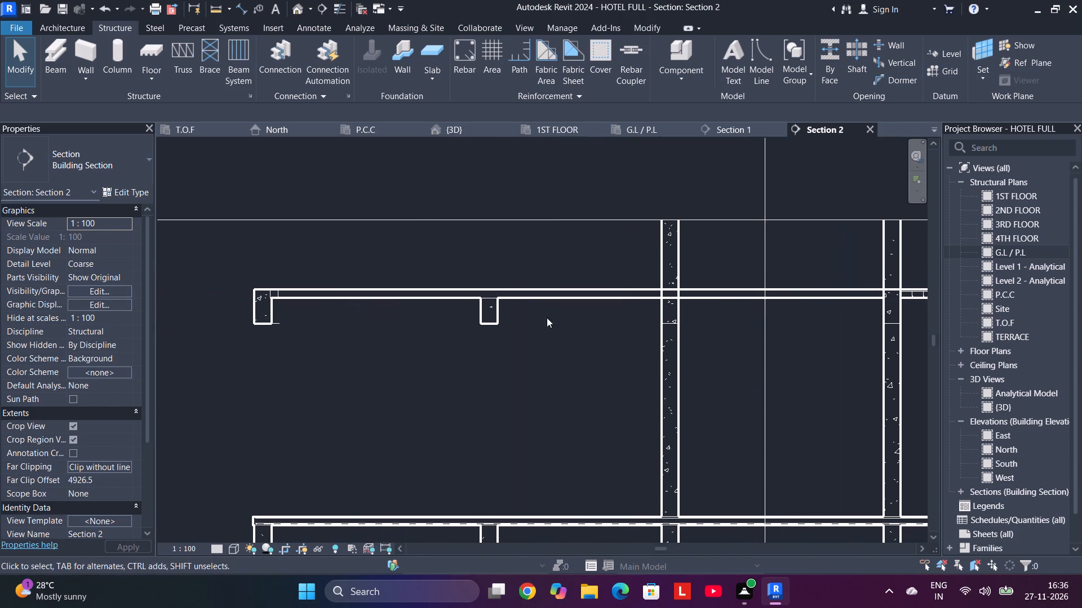
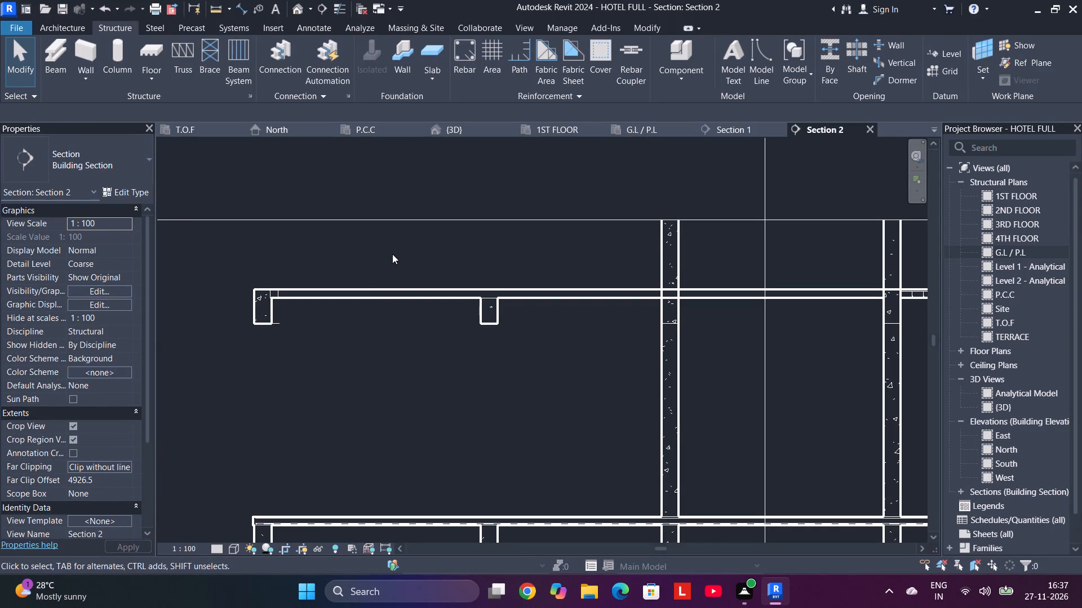
Temporarily hide the four columns between G.L / P.L and 1ST FLOOR and the crossing section line in Section 2.
middle_click_drag(409, 368, 447, 370)
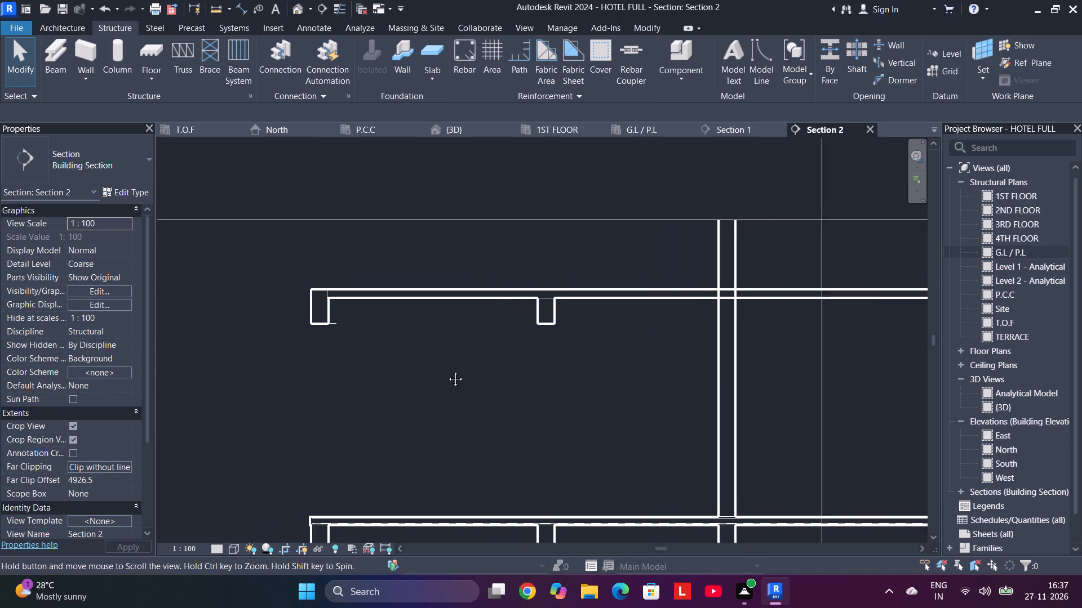
middle_click_drag(447, 370, 397, 371)
left_click_drag(387, 358, 349, 301)
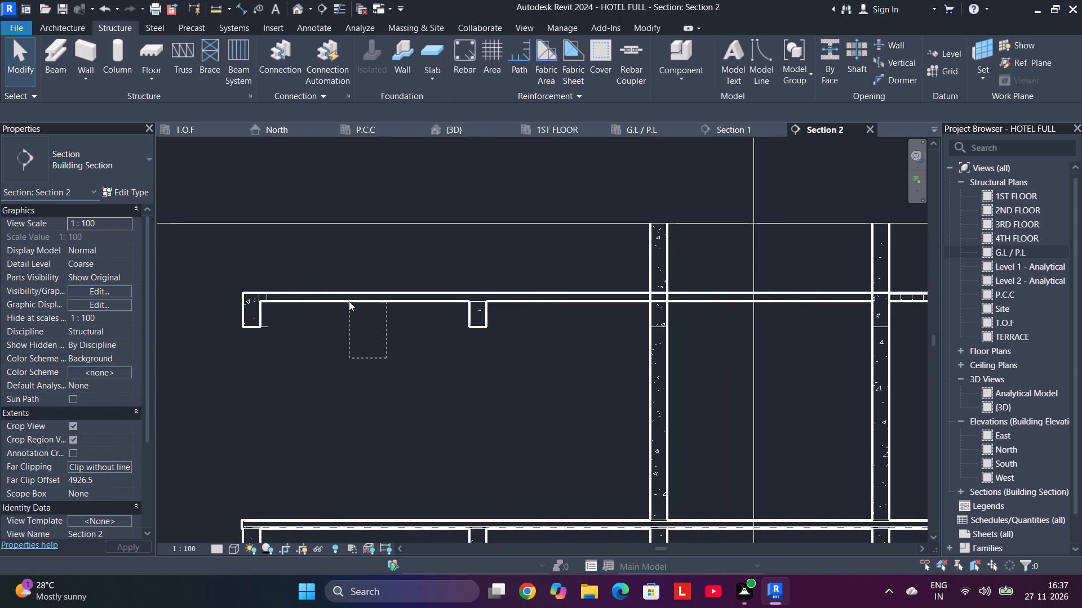
left_click_drag(349, 301, 380, 370)
scroll(741, 379, "down", 4)
scroll(861, 396, "down", 1)
middle_click_drag(861, 396, 753, 392)
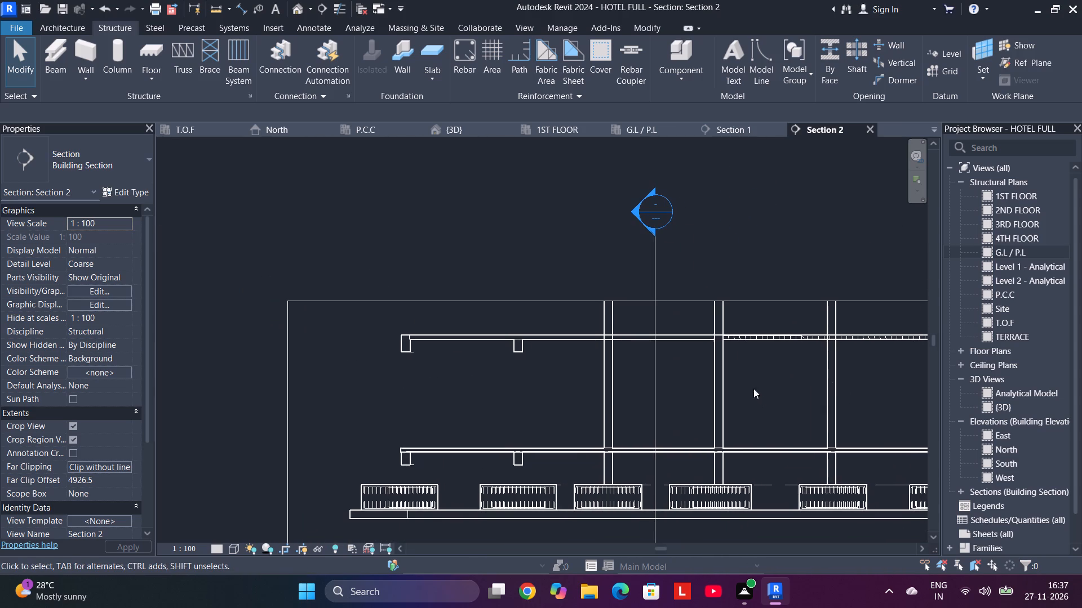
middle_click_drag(799, 378, 595, 377)
scroll(655, 373, "down", 2)
left_click_drag(781, 391, 738, 391)
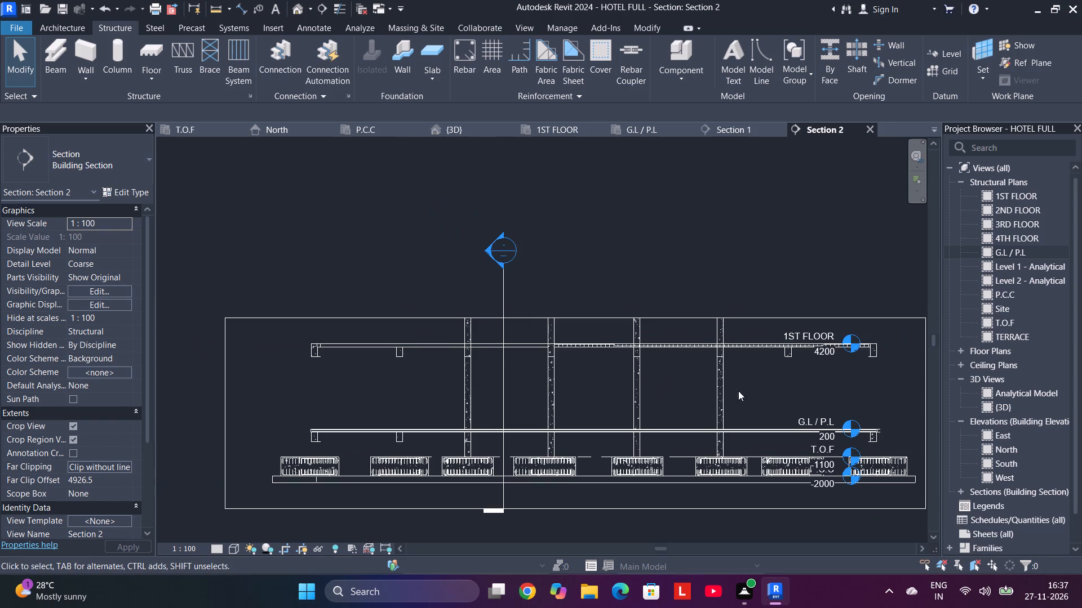
left_click_drag(738, 391, 415, 398)
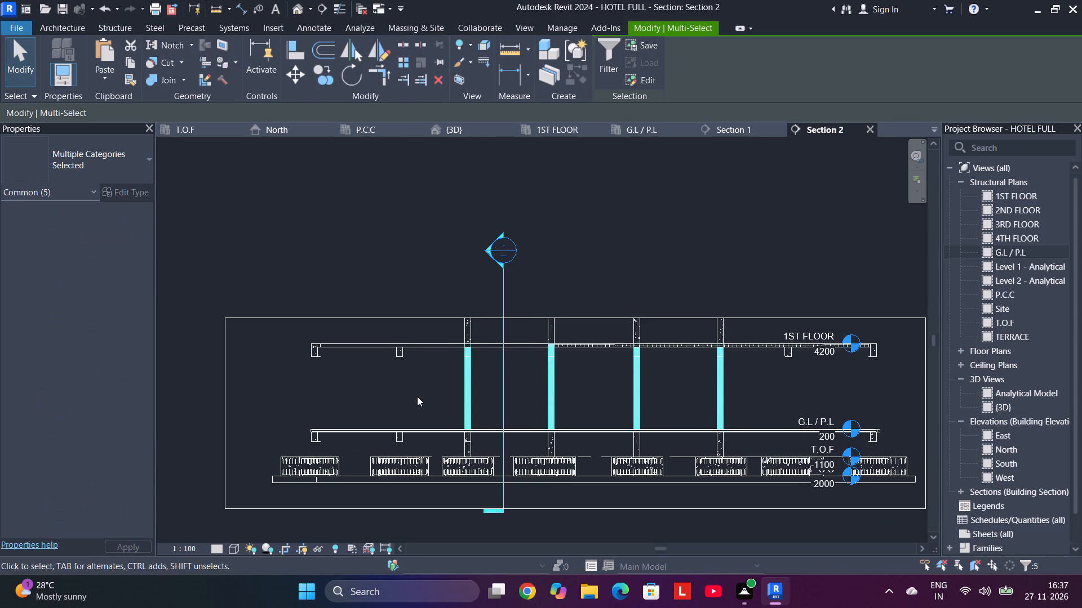
type("HH")
Start placing 20M rebar for the north block's 1ST FLOOR slab and choose the straight bar shape M_00.
middle_click_drag(414, 371, 494, 393)
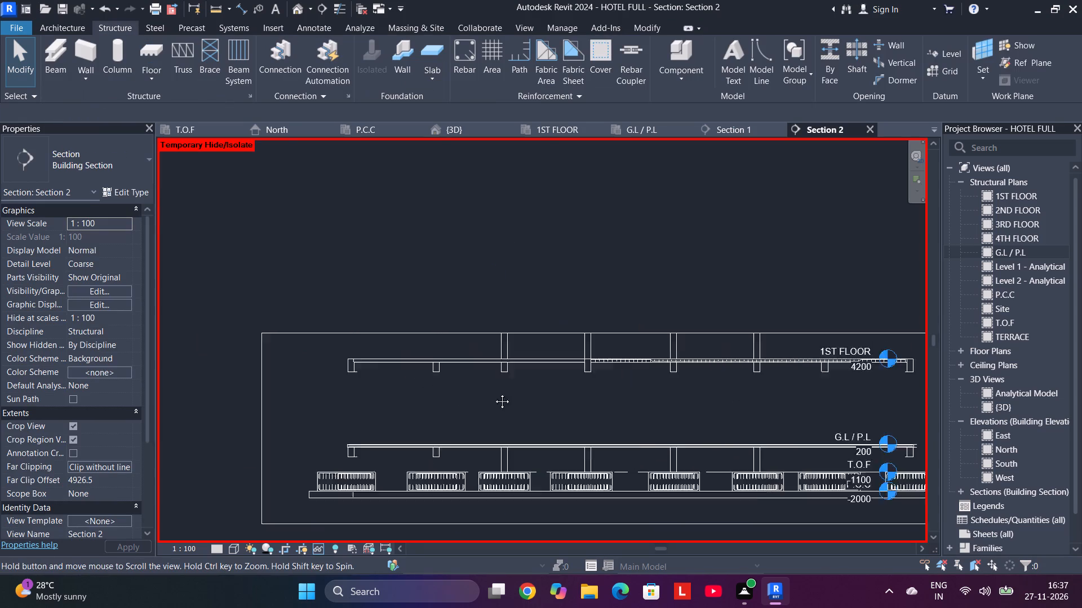
middle_click_drag(494, 393, 544, 399)
scroll(569, 382, "up", 4)
scroll(640, 390, "up", 2)
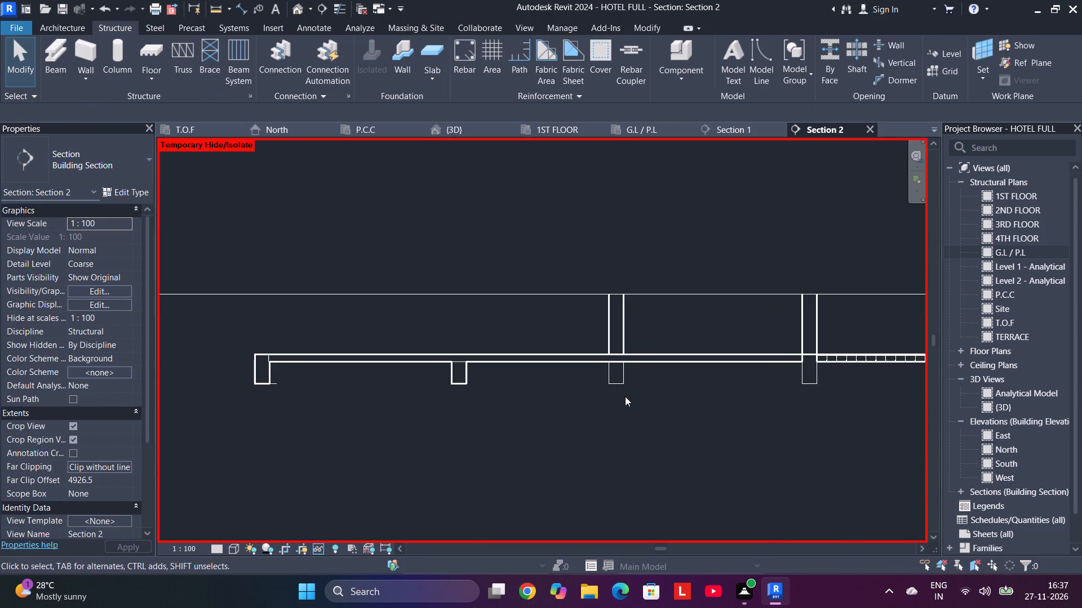
middle_click(625, 396)
scroll(624, 399, "up", 1)
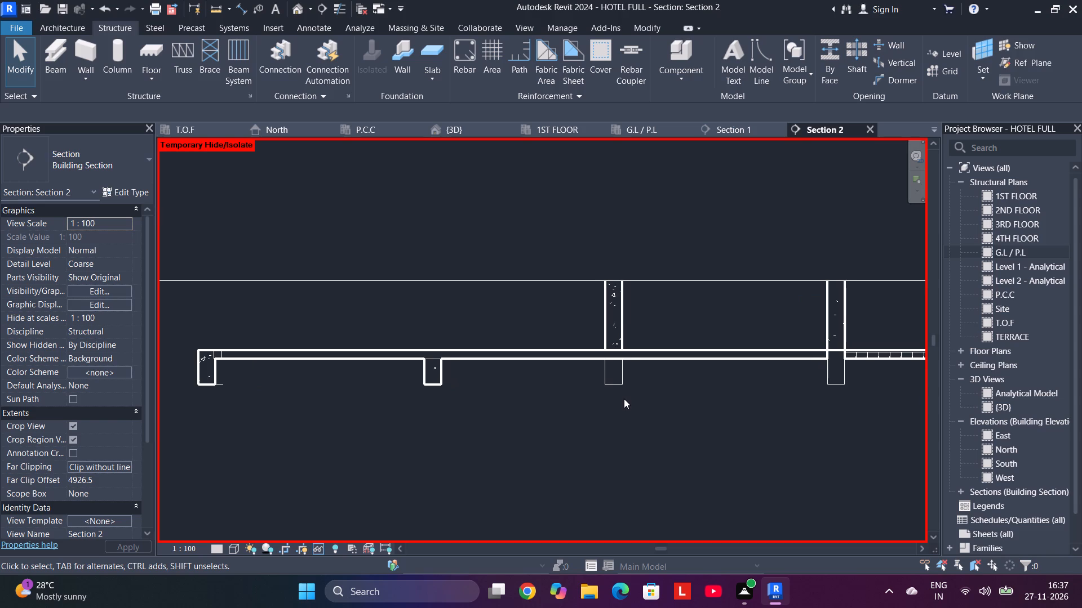
middle_click_drag(624, 399, 636, 397)
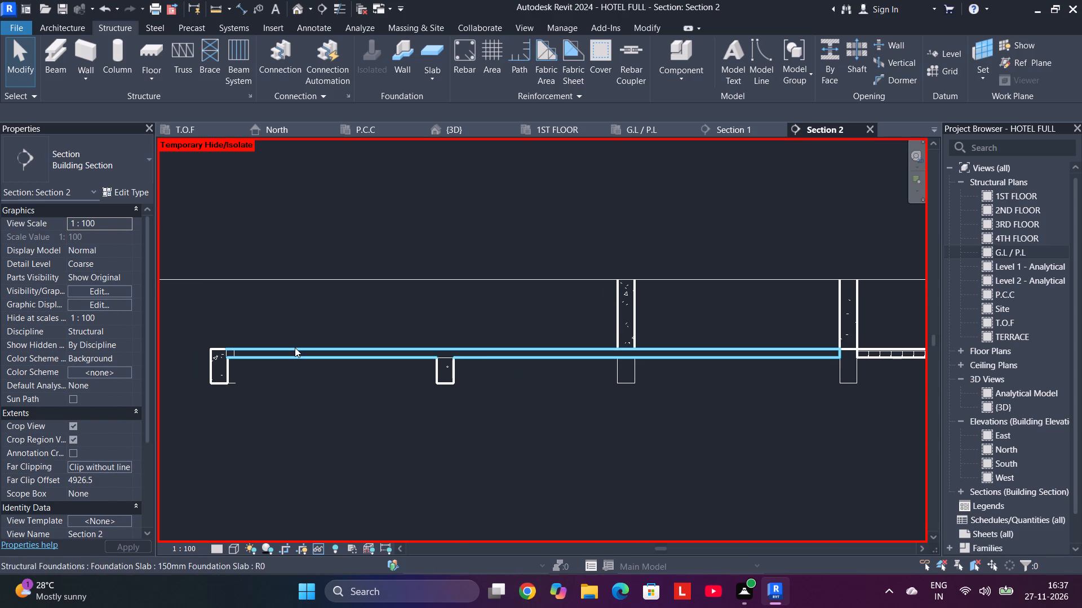
left_click(295, 347)
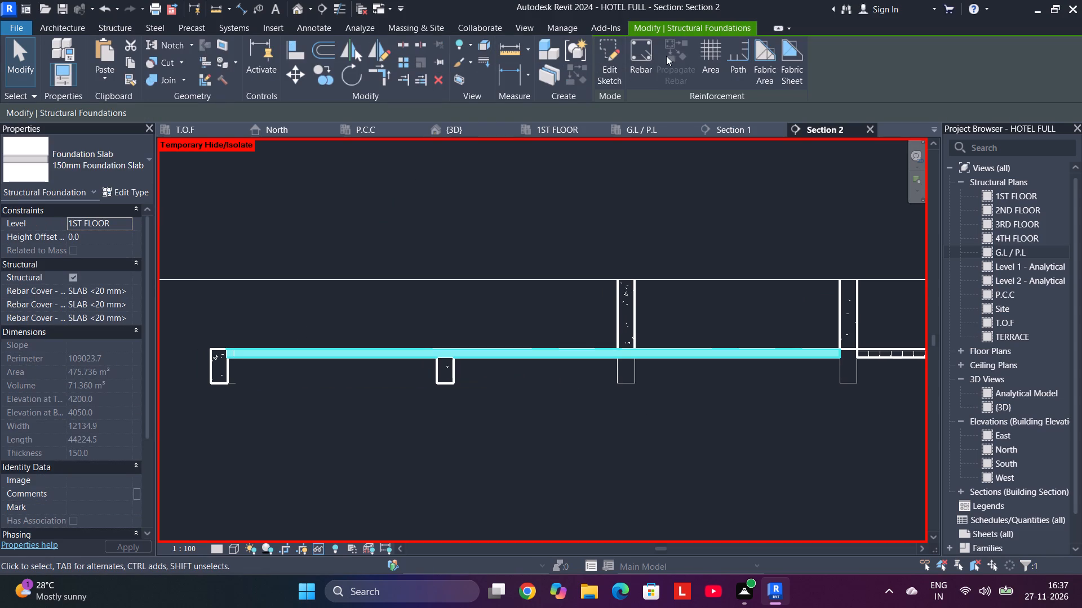
left_click(344, 178)
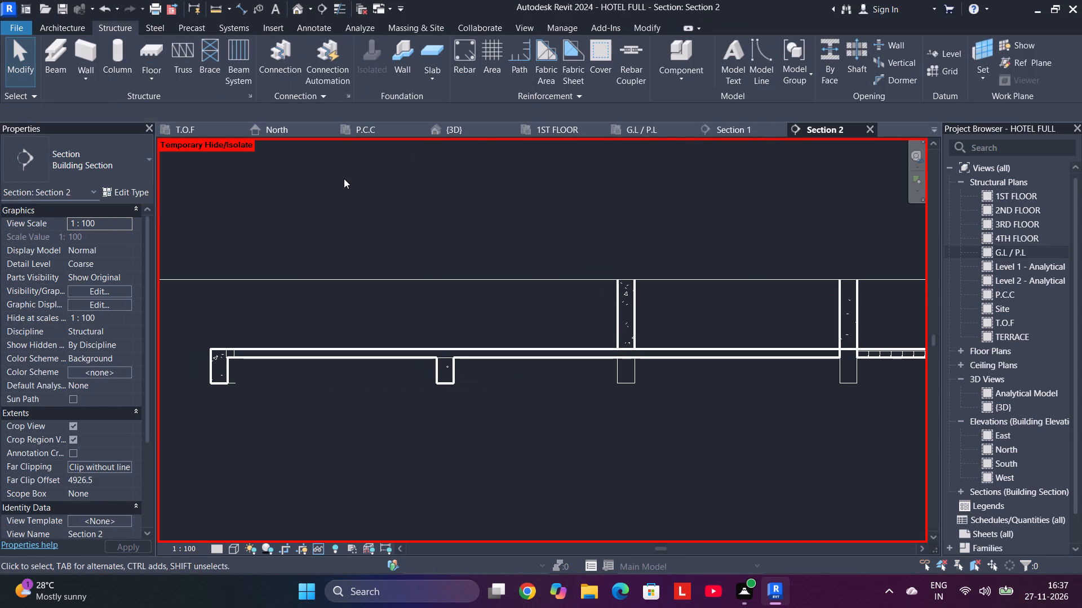
left_click(463, 56)
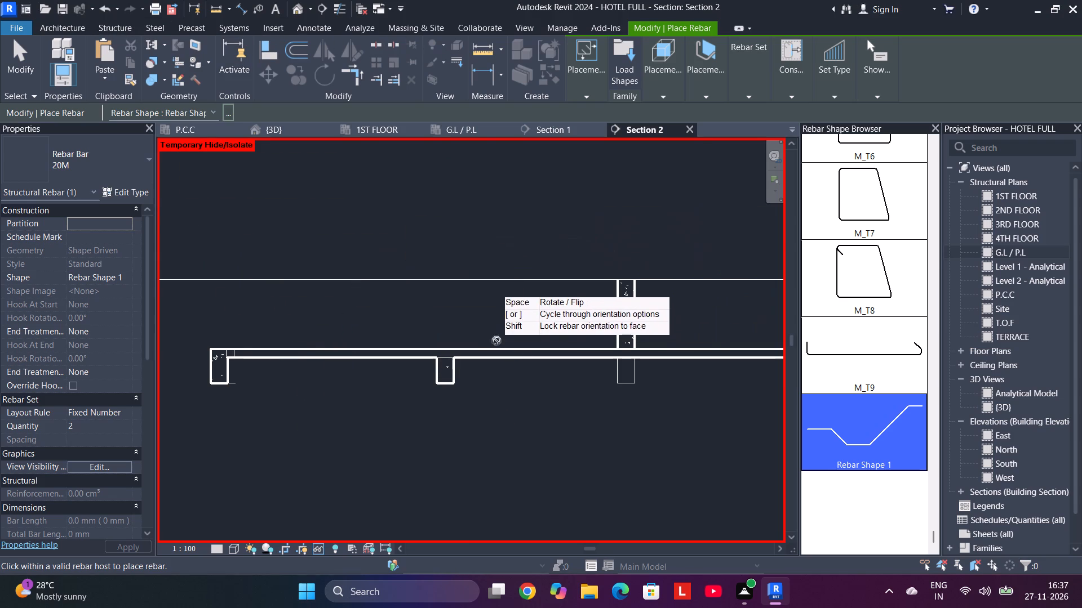
scroll(503, 312, "down", 2)
scroll(503, 312, "up", 2)
middle_click_drag(503, 312, 507, 336)
scroll(507, 332, "down", 1)
middle_click_drag(507, 332, 444, 280)
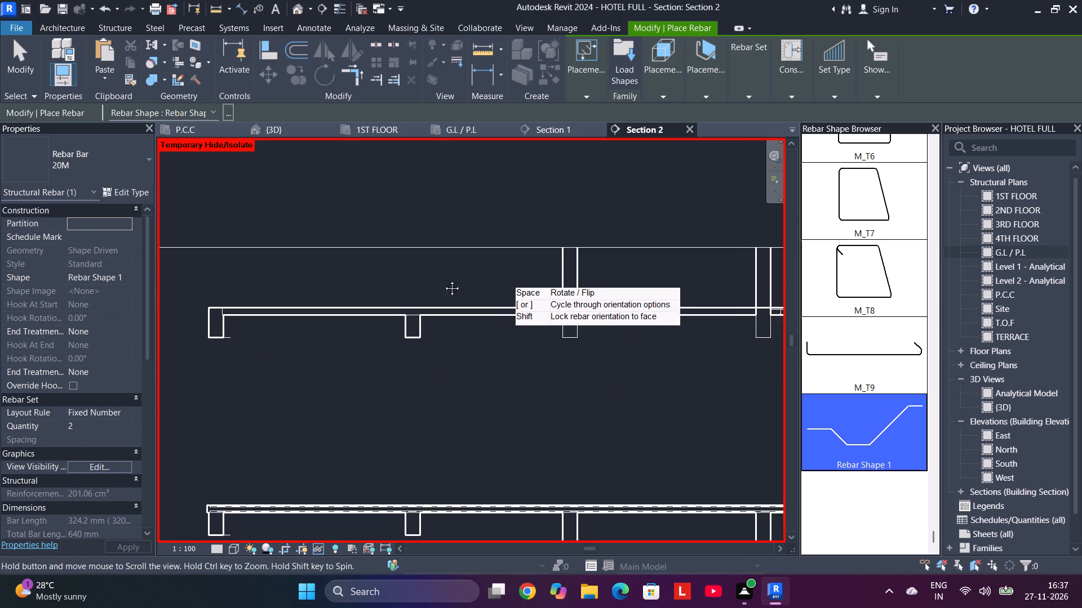
middle_click_drag(444, 280, 454, 294)
middle_click_drag(473, 305, 463, 303)
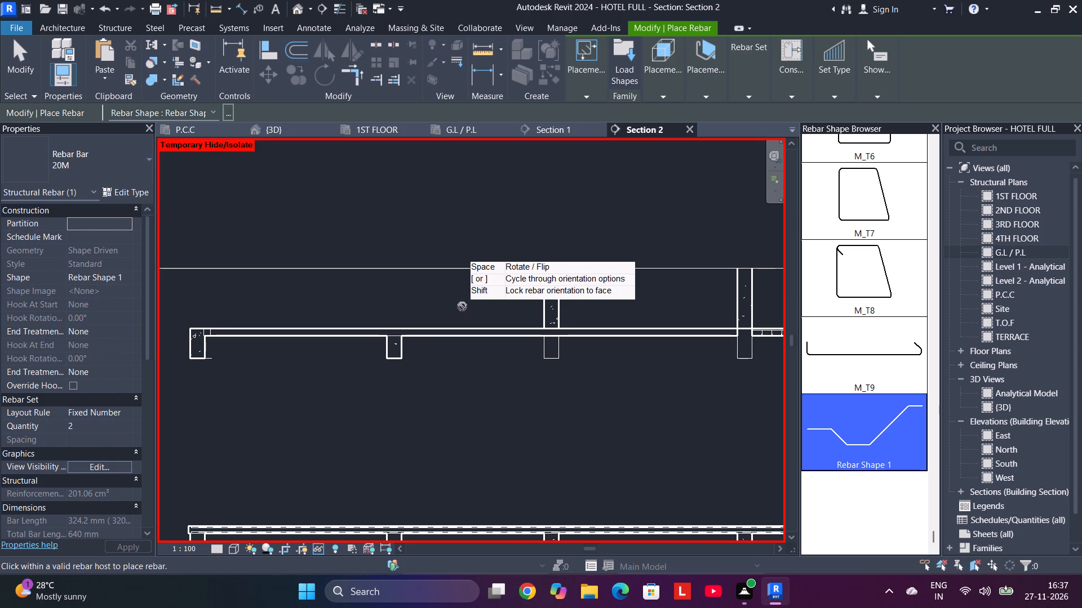
scroll(462, 306, "up", 2)
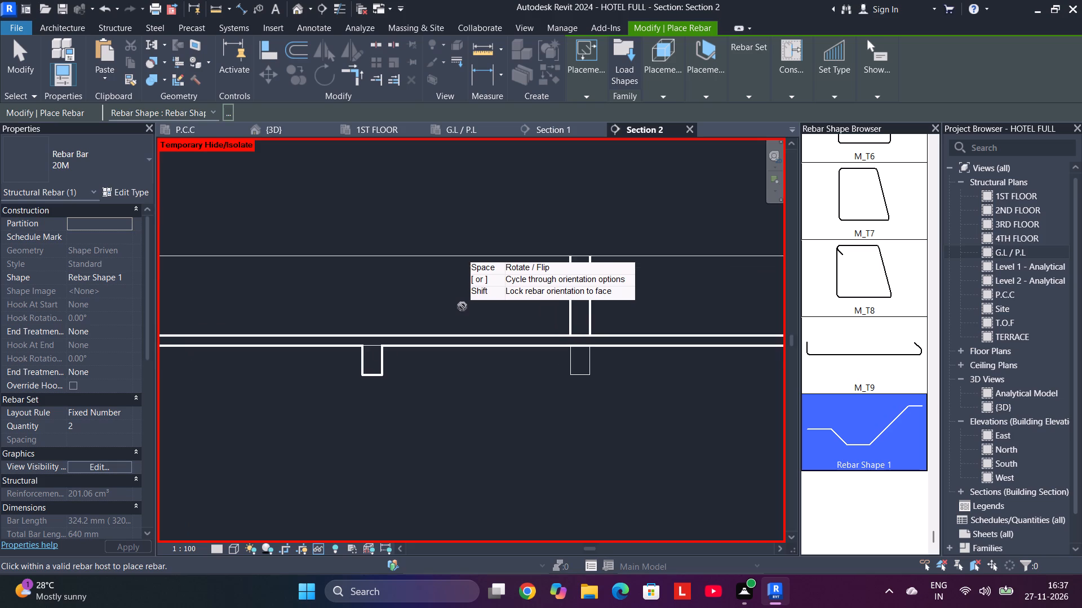
scroll(462, 306, "up", 1)
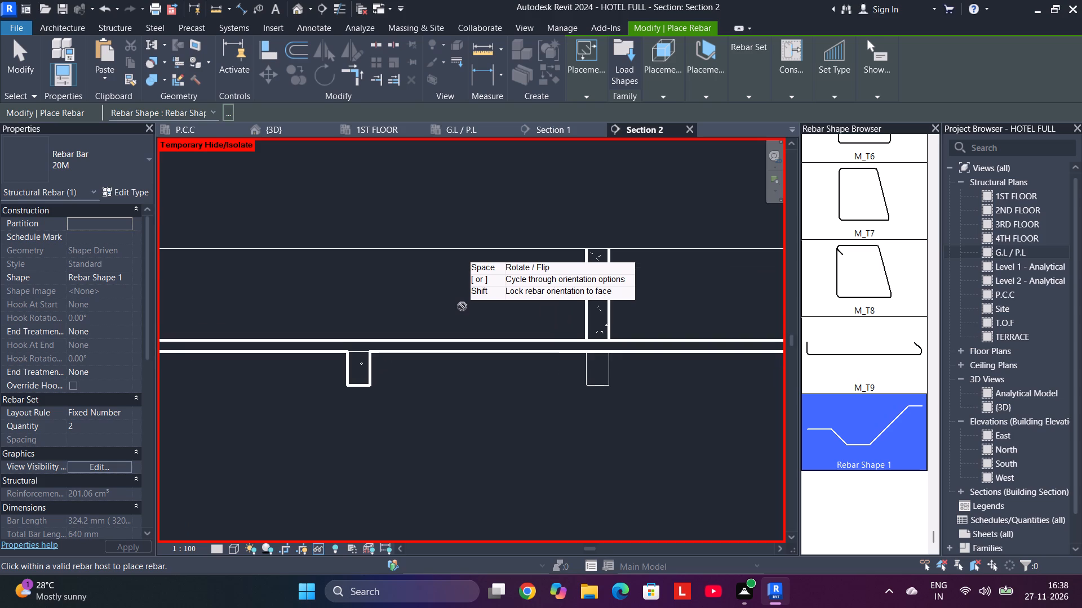
scroll(462, 306, "up", 2)
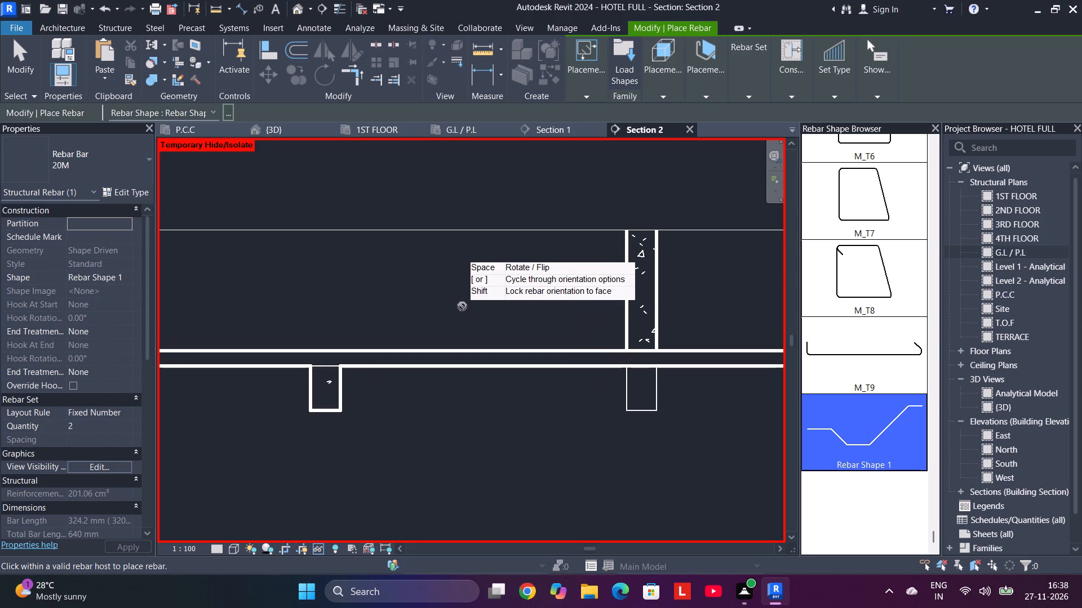
scroll(462, 306, "down", 5)
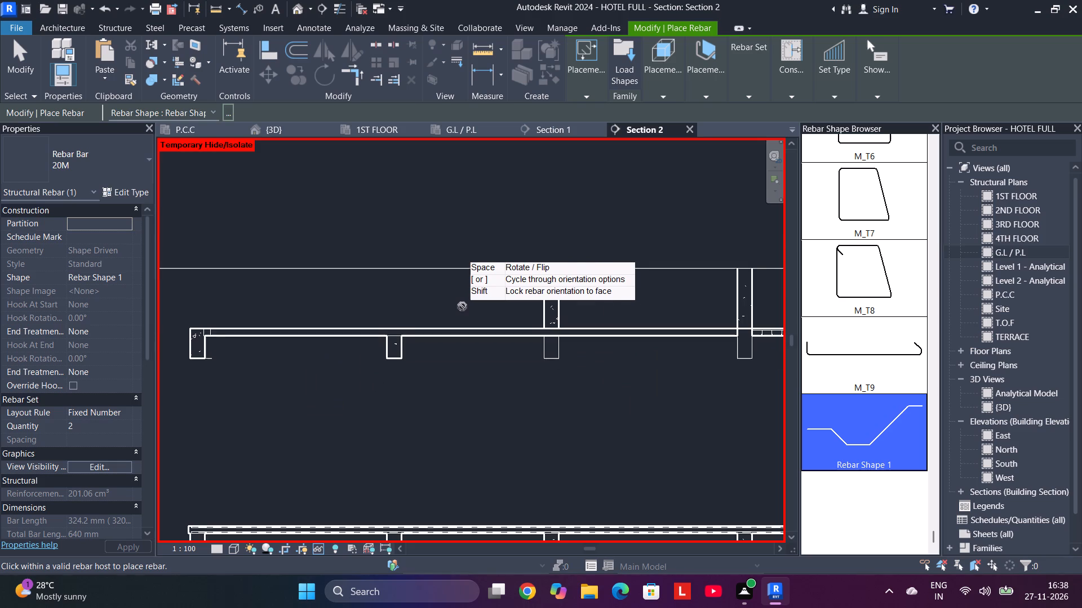
middle_click_drag(462, 306, 484, 292)
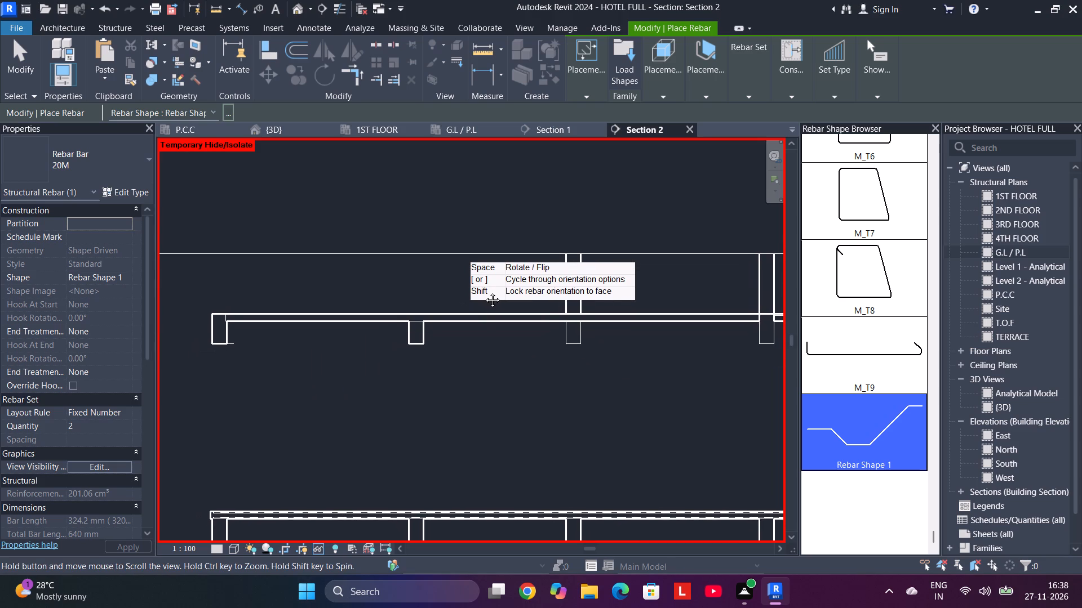
middle_click_drag(484, 292, 482, 289)
scroll(471, 305, "up", 1)
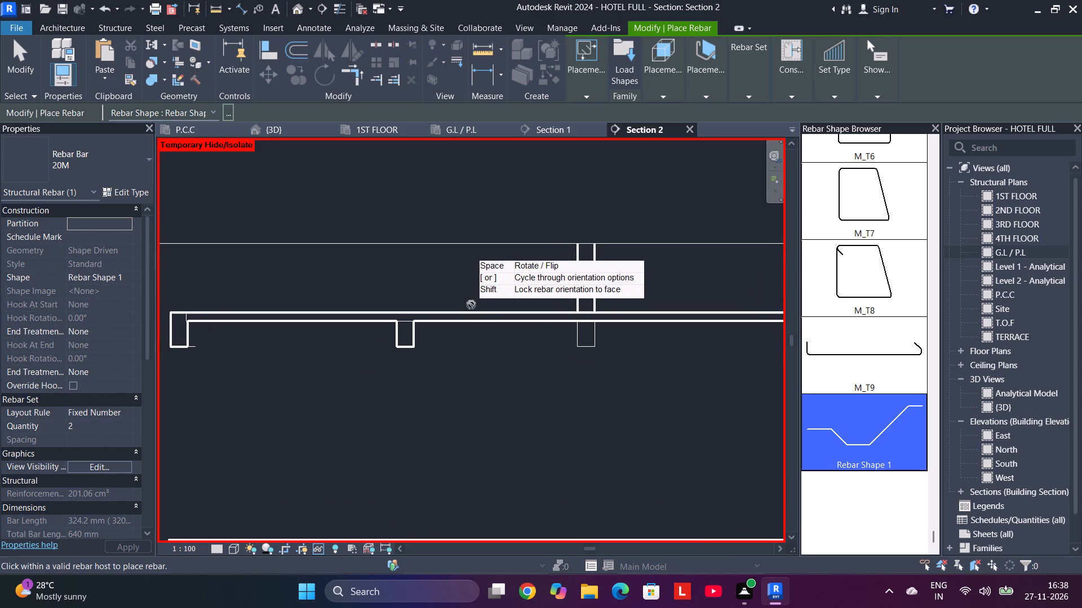
scroll(471, 305, "down", 1)
middle_click_drag(478, 299, 440, 300)
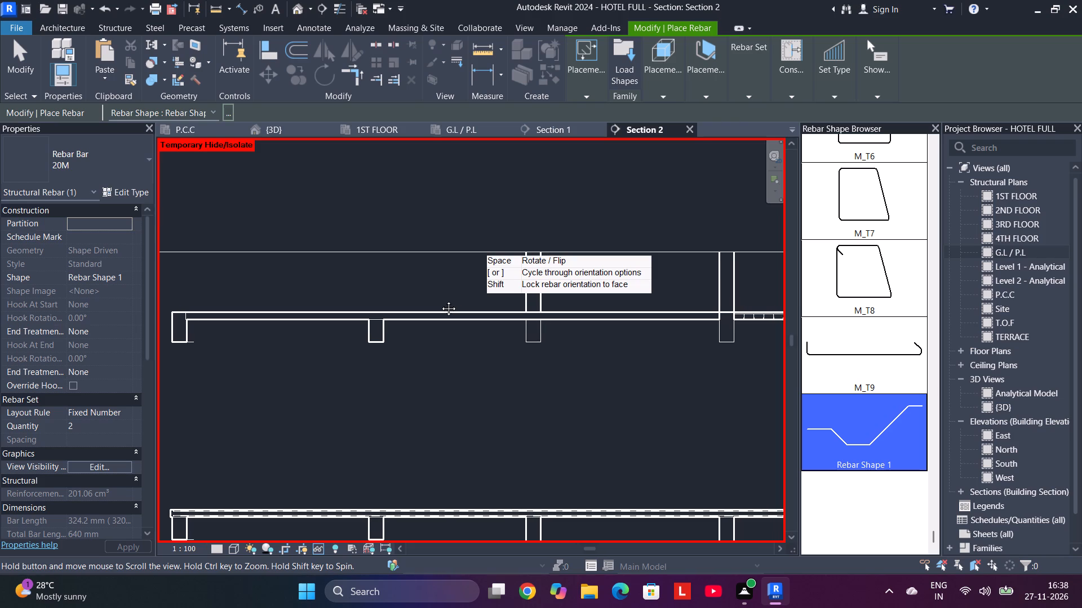
middle_click_drag(440, 300, 446, 301)
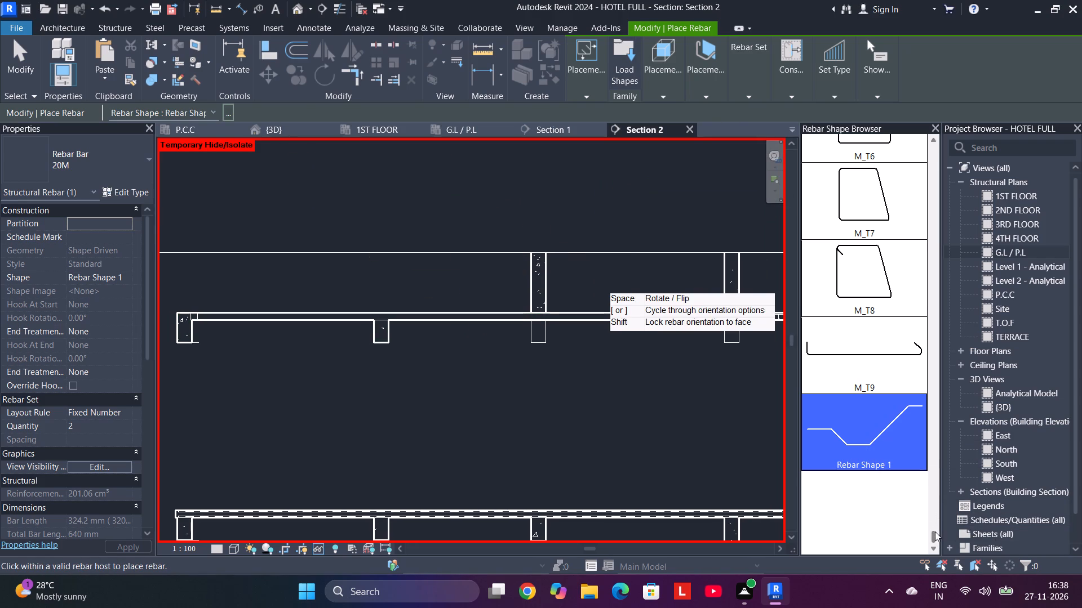
left_click_drag(935, 531, 919, 144)
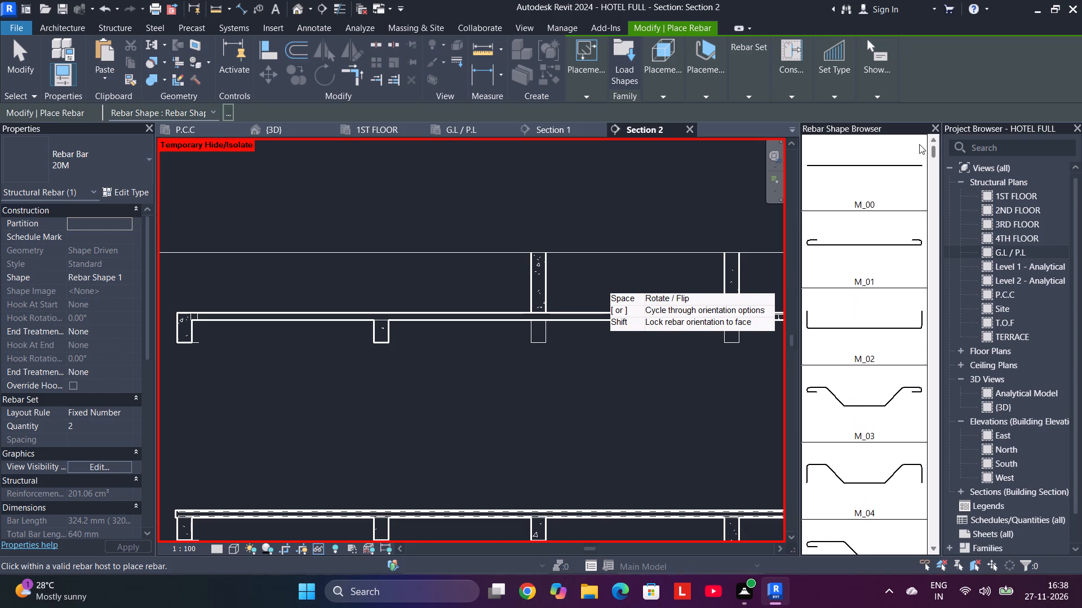
left_click_drag(919, 144, 920, 136)
left_click(866, 191)
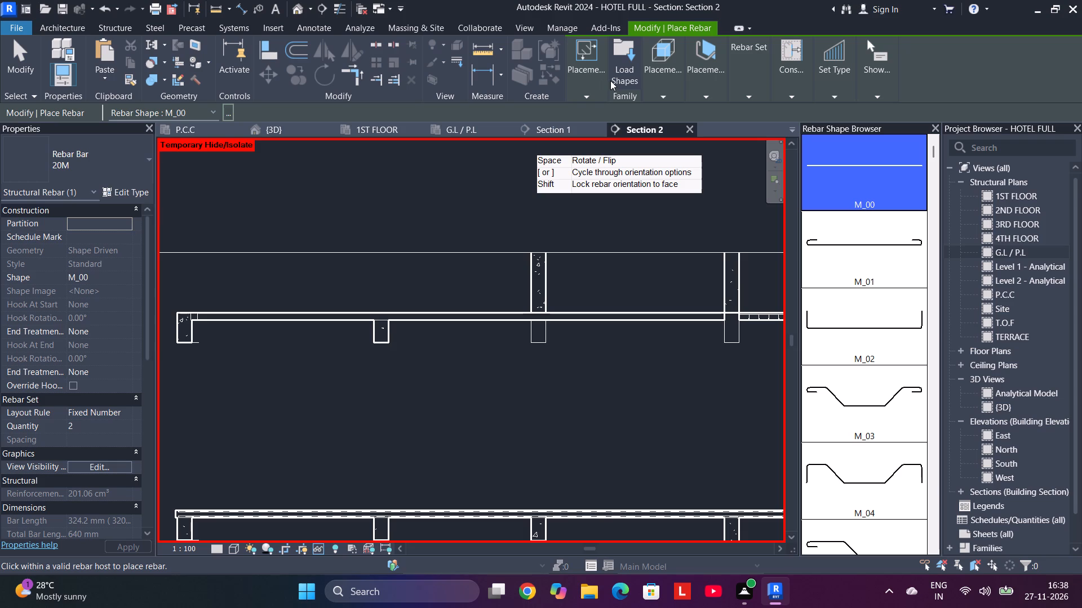
Switch rebar placement to Sketch and pick the north block's 150mm 1ST FLOOR foundation slab as host.
left_click(591, 87)
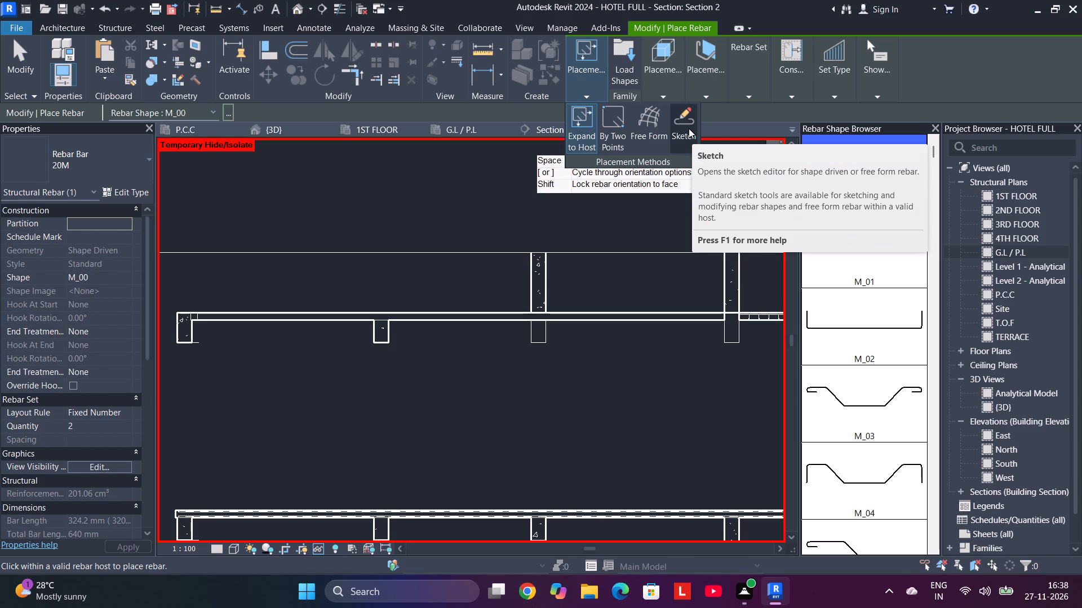
left_click(689, 128)
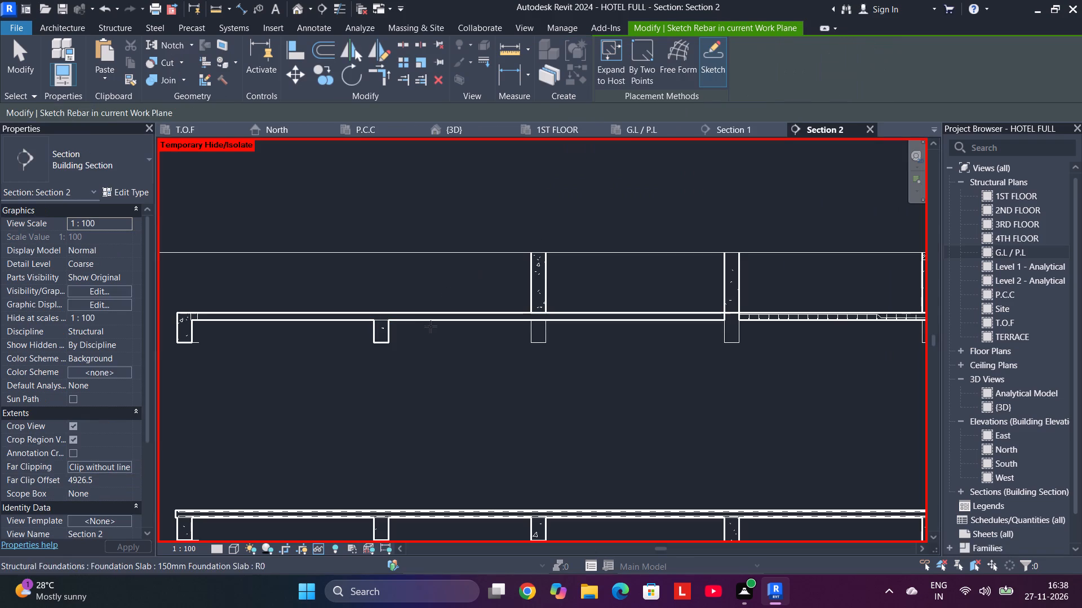
left_click(436, 322)
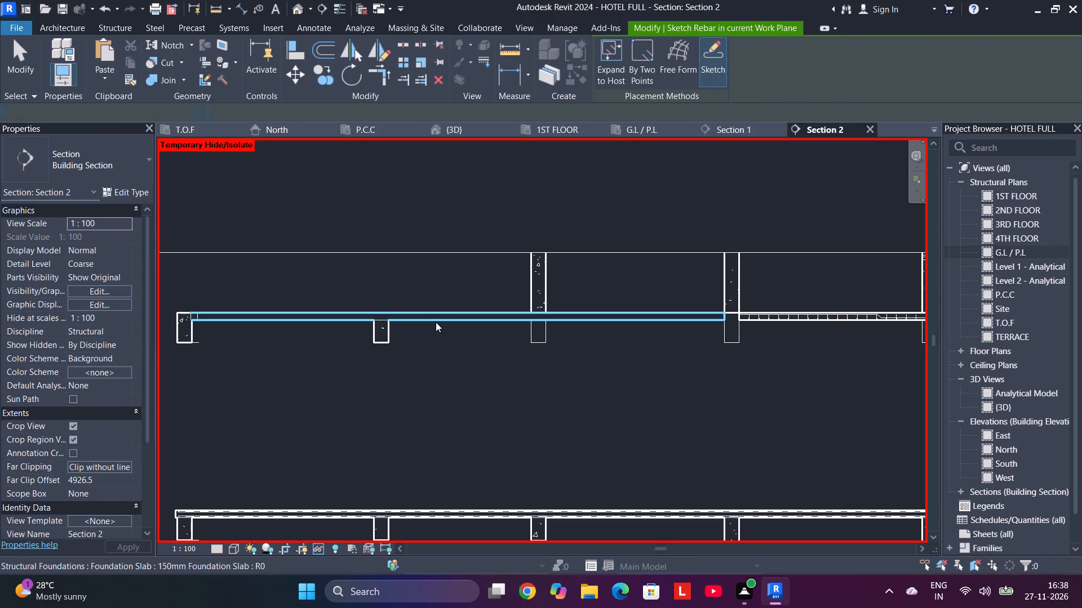
Sketch the bar's first top segment about 2000 mm long, starting inside the slab's end beam along the top cover line.
scroll(190, 314, "up", 4)
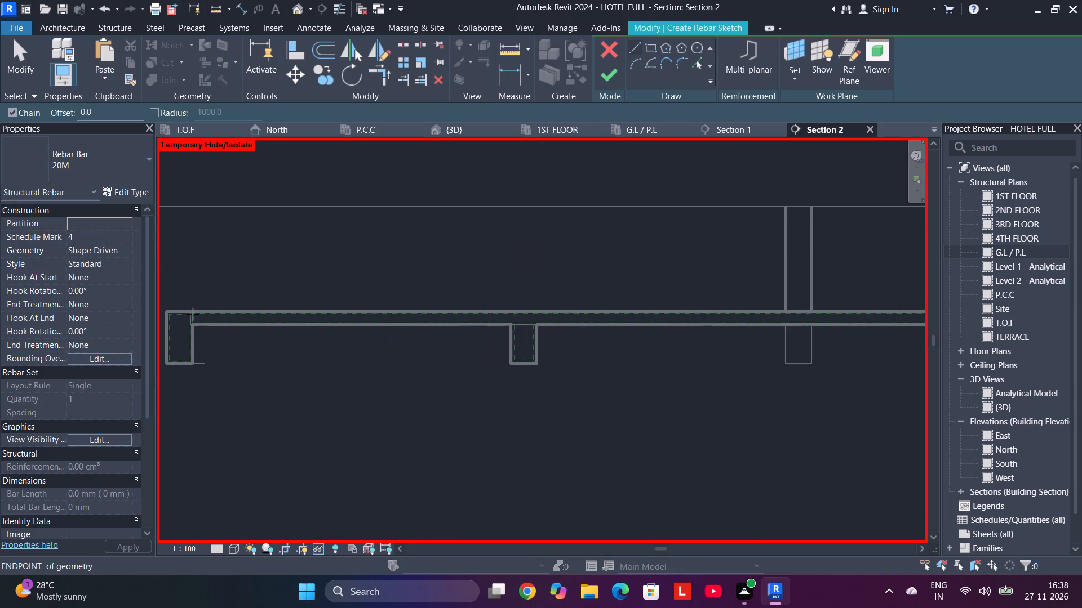
scroll(193, 314, "up", 8)
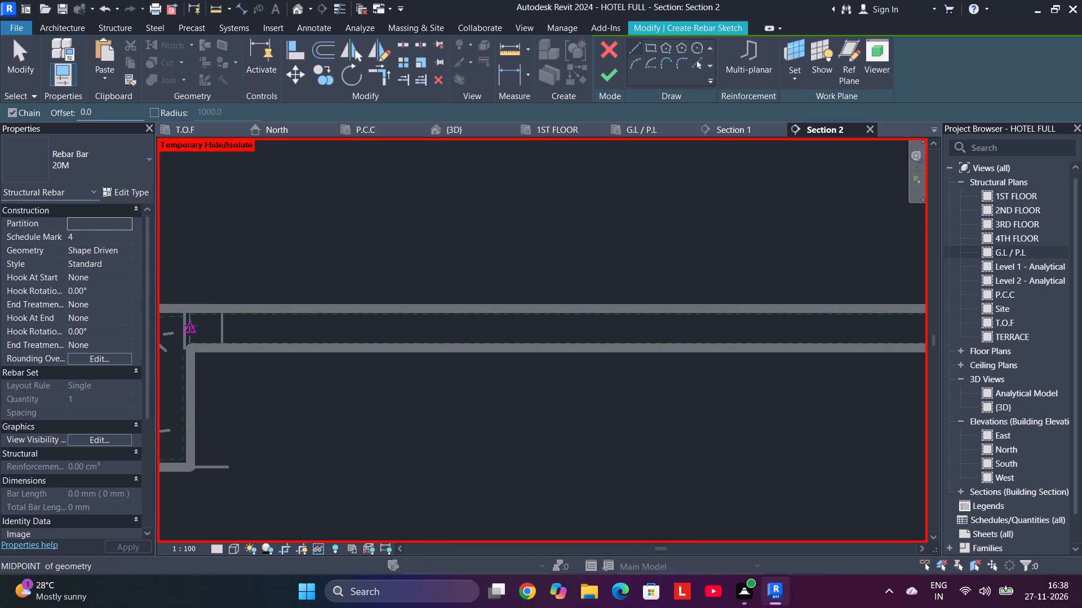
scroll(191, 321, "up", 8)
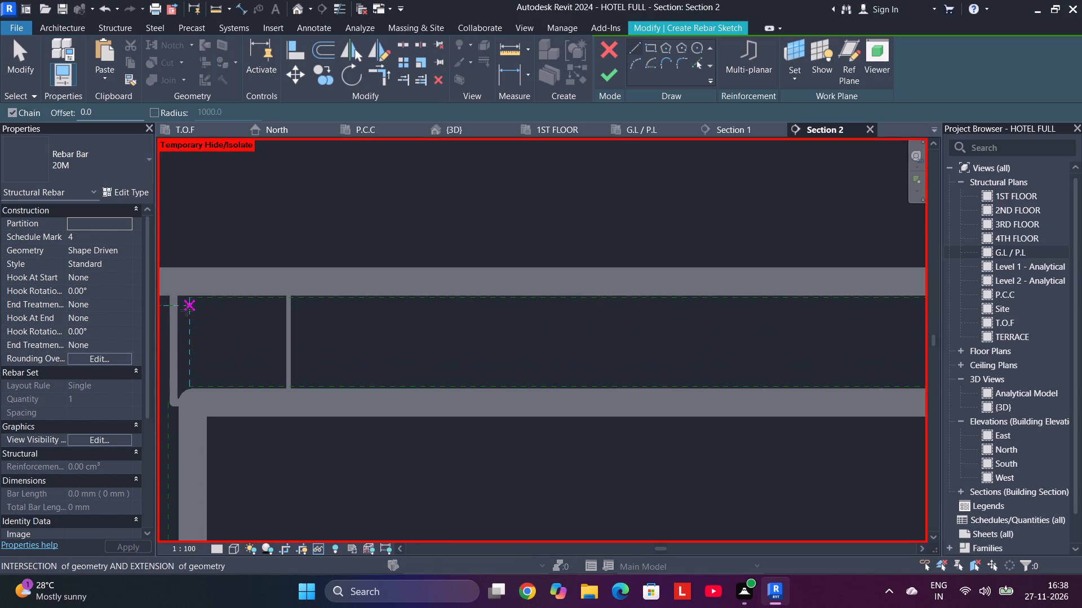
left_click(187, 310)
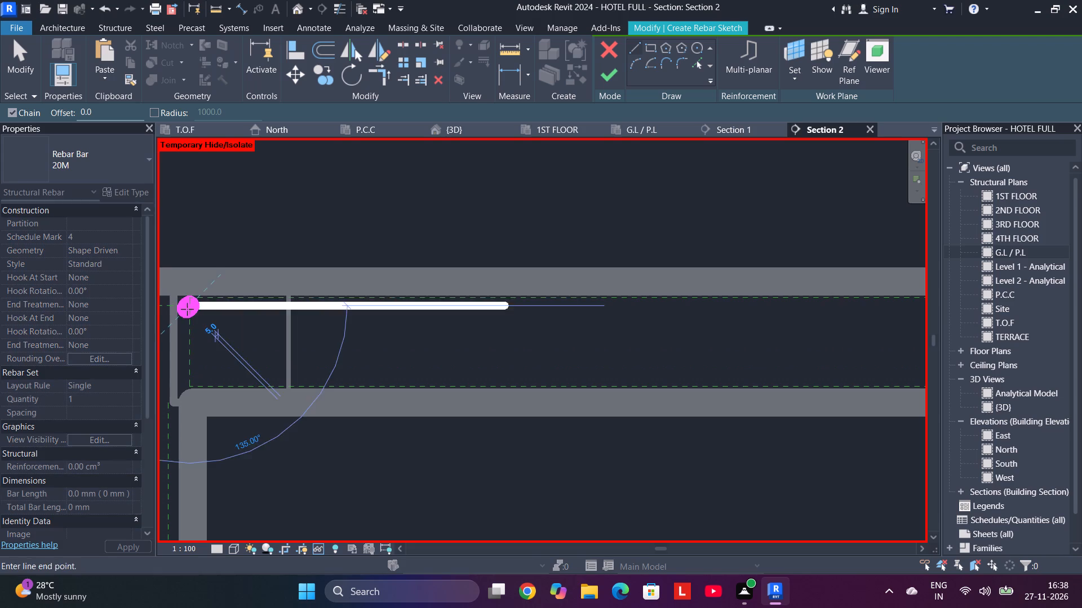
scroll(786, 297, "down", 5)
middle_click_drag(787, 297, 360, 301)
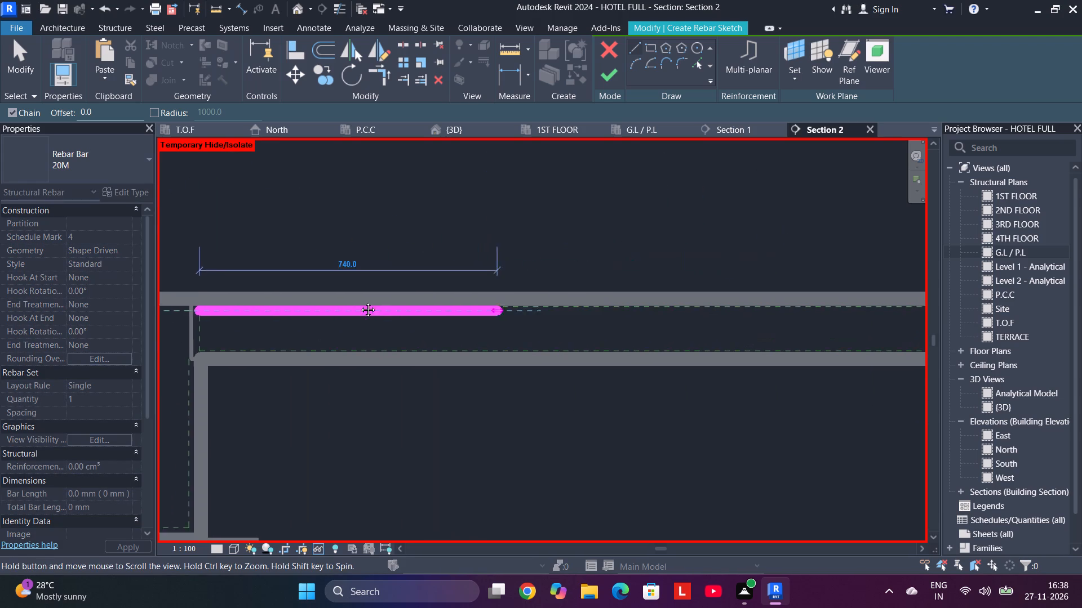
middle_click_drag(360, 301, 343, 302)
scroll(356, 295, "down", 10)
scroll(423, 293, "down", 4)
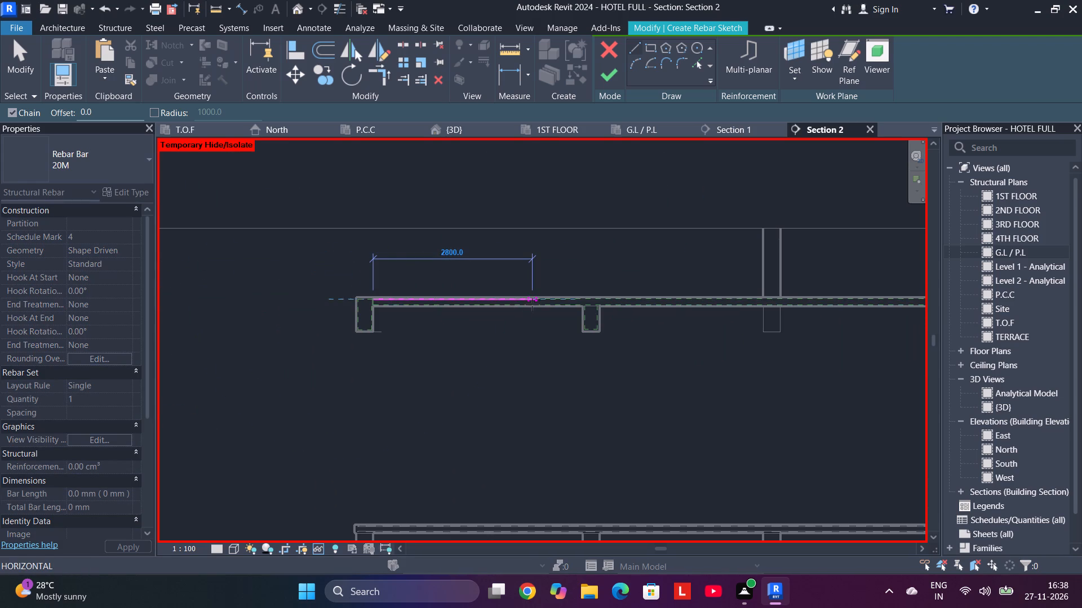
middle_click_drag(505, 318, 373, 313)
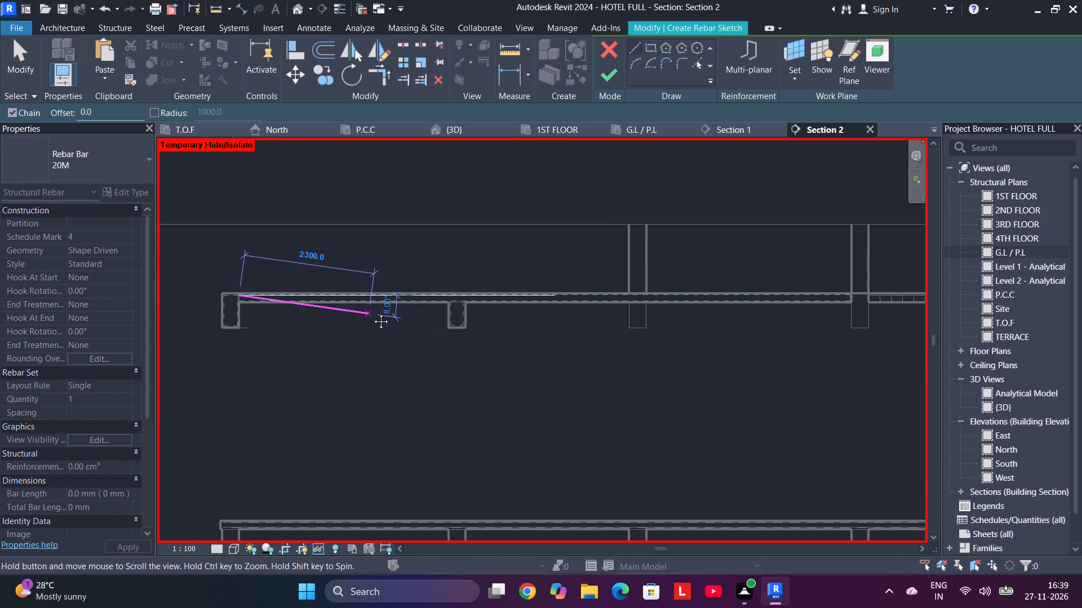
middle_click_drag(373, 313, 374, 312)
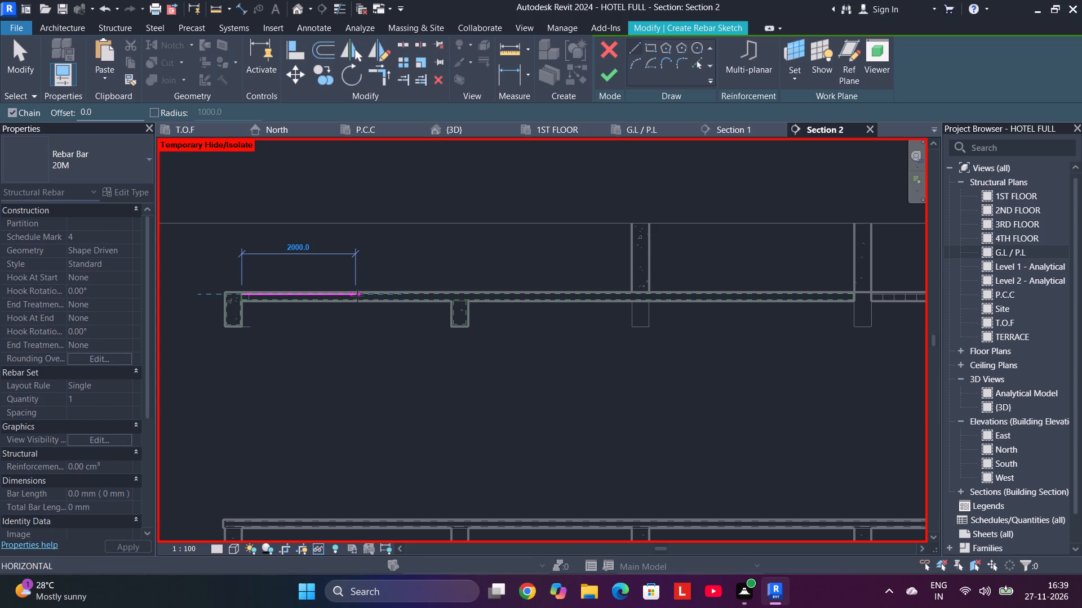
left_click(357, 296)
Crank the bar down at 45° with a segment about 120 mm long to the slab's bottom cover.
scroll(375, 309, "up", 6)
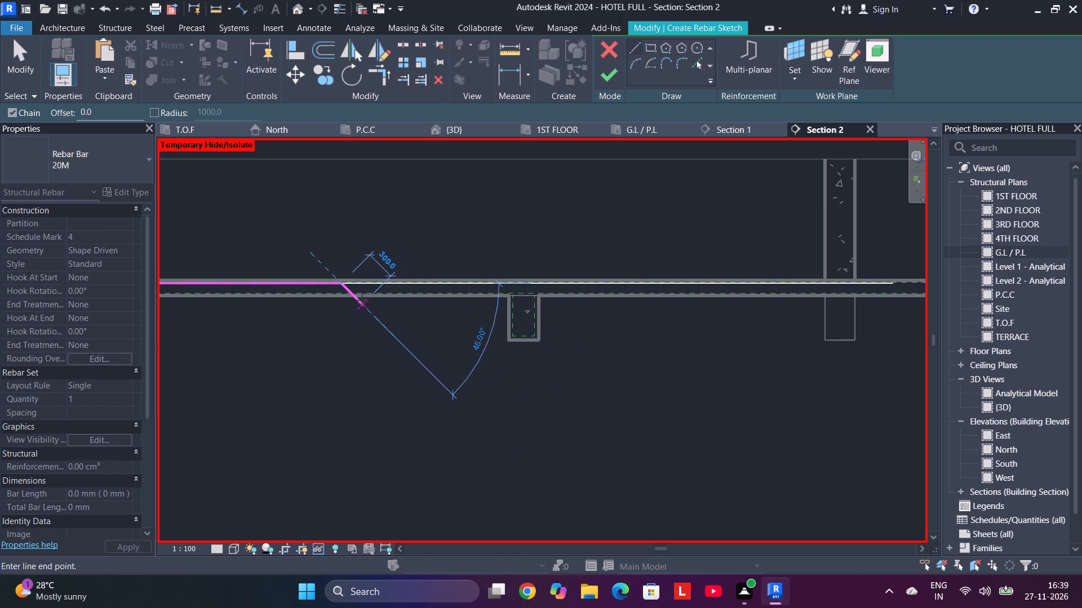
scroll(362, 300, "up", 7)
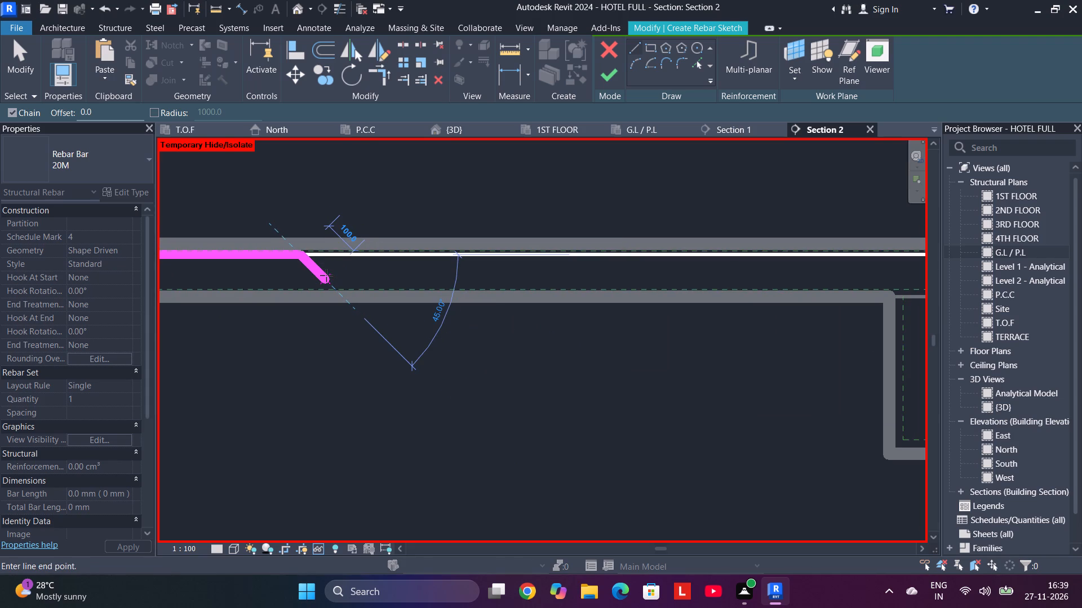
left_click(332, 280)
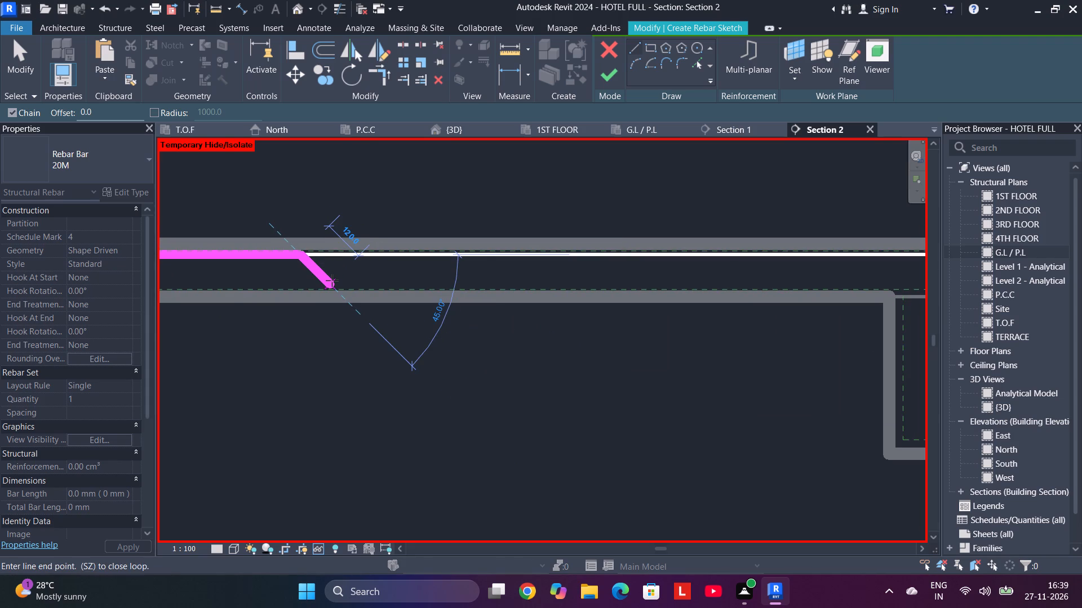
Continue the bar horizontally along the bottom cover about 8100 mm, ending shortly before the slab's far end.
middle_click_drag(740, 287, 394, 275)
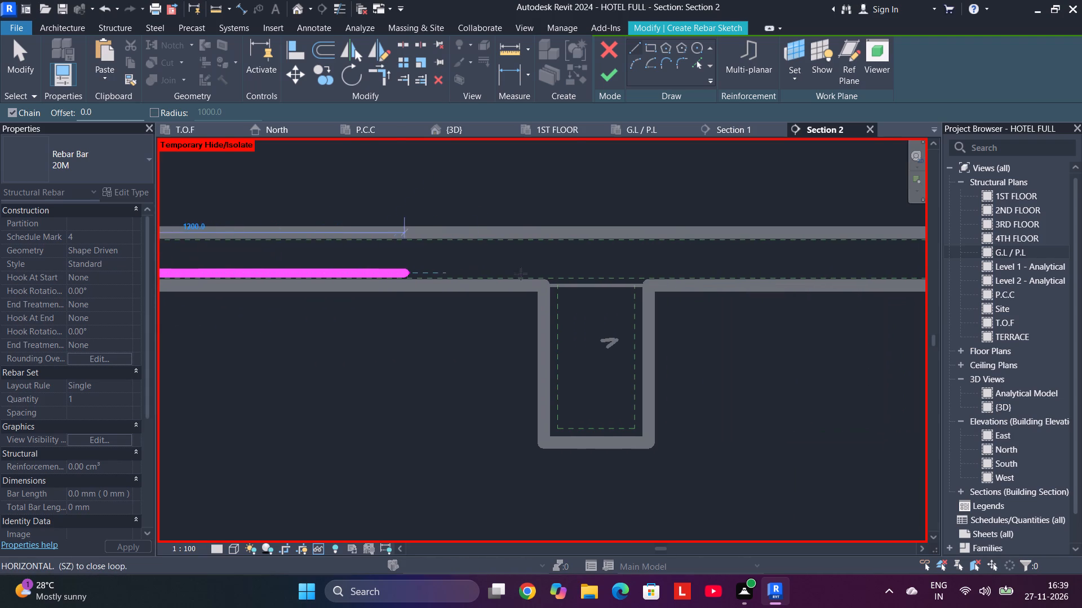
middle_click_drag(792, 292, 281, 321)
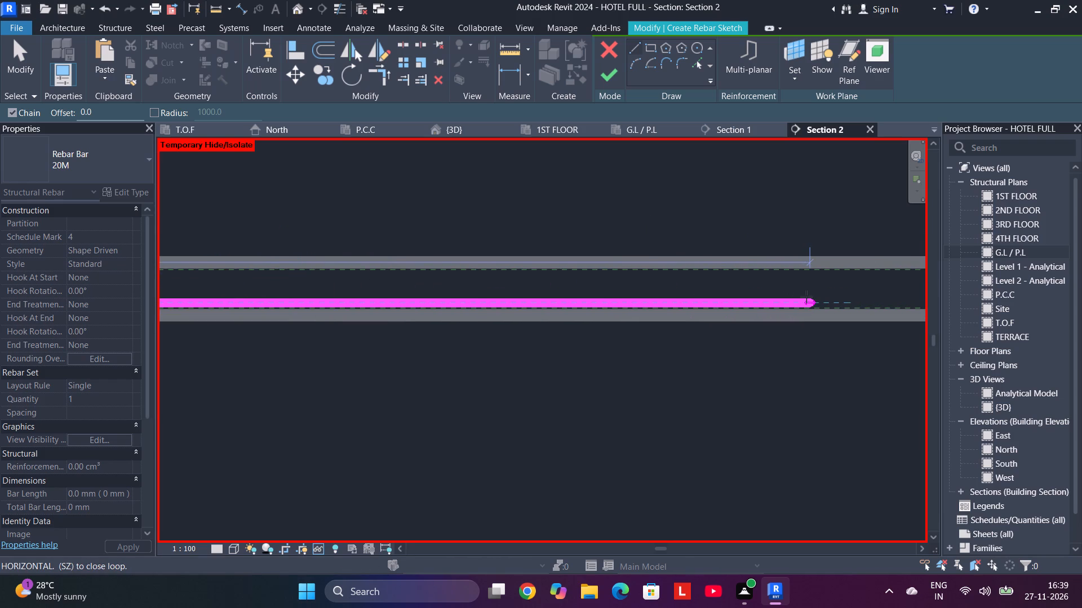
middle_click_drag(806, 297, 432, 293)
scroll(467, 281, "down", 4)
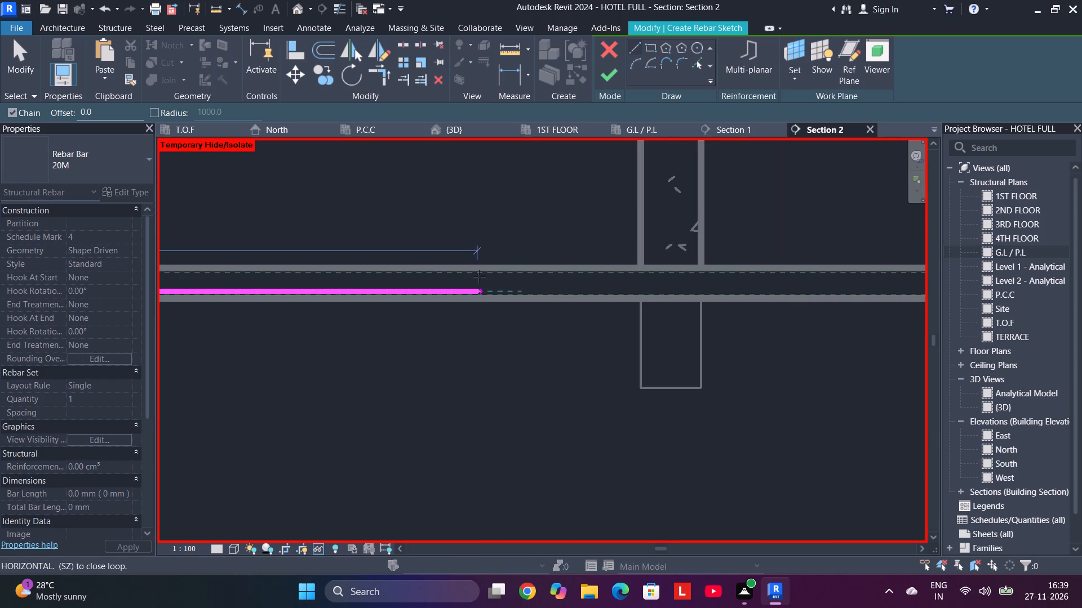
scroll(479, 276, "down", 8)
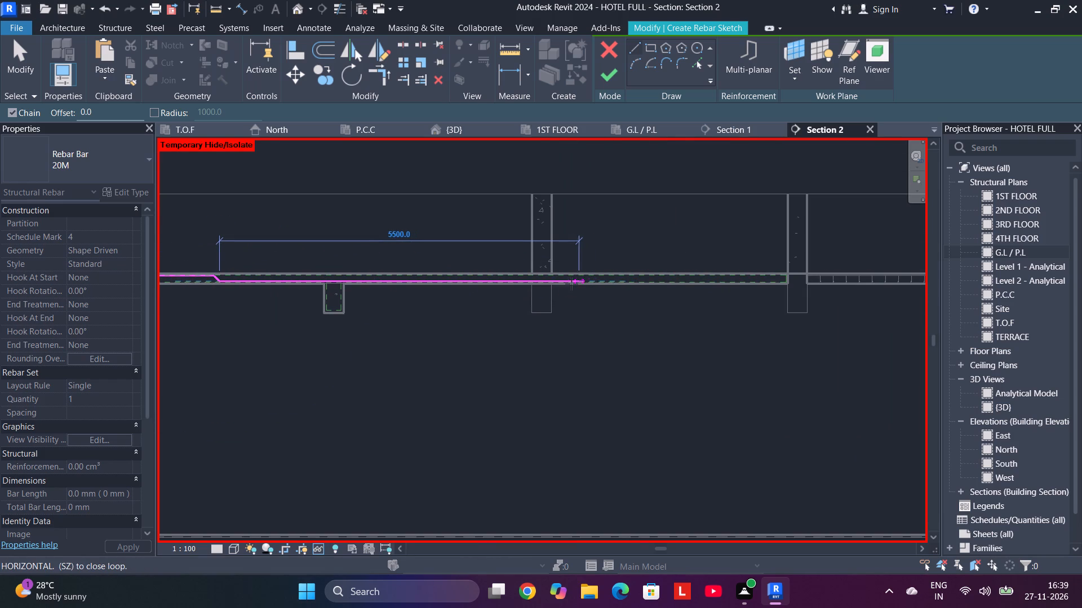
left_click(751, 283)
key("Escape")
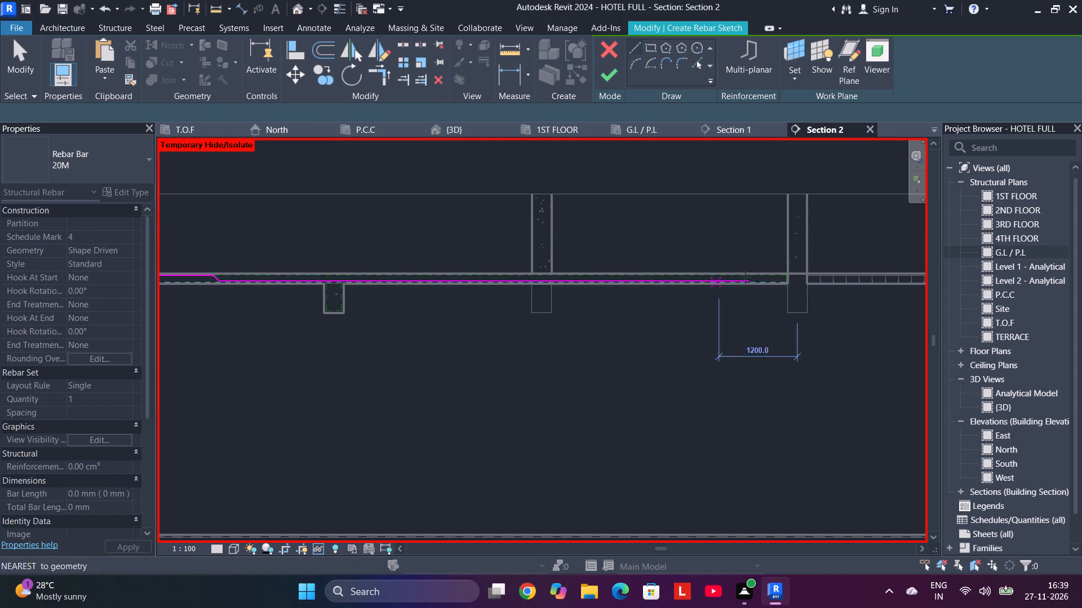
Sketch a second top segment about 2000 mm long, running back from the slab's far end along the top cover.
scroll(784, 276, "up", 7)
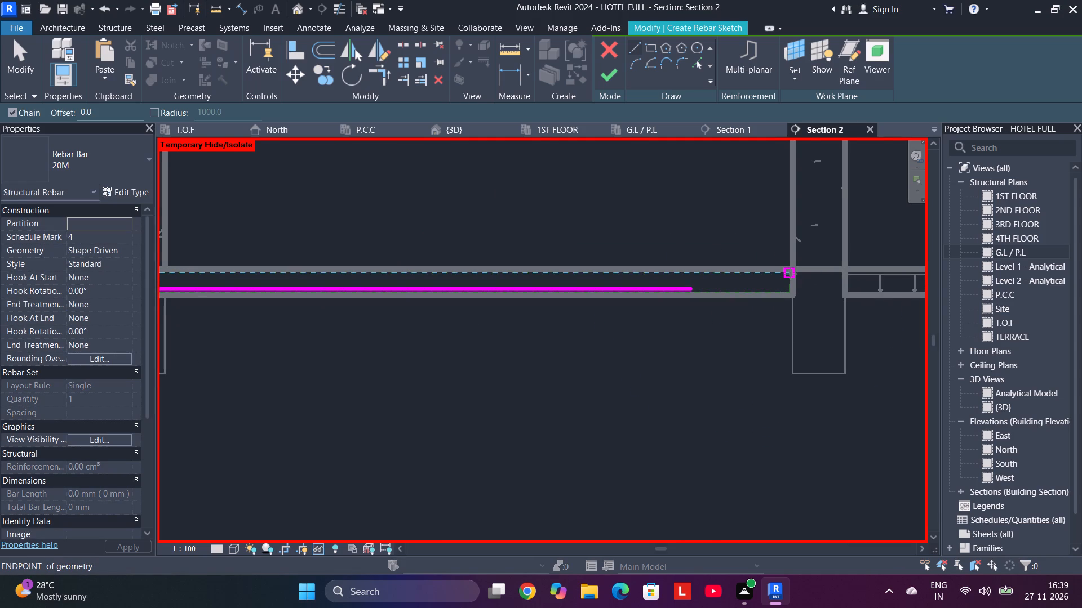
scroll(791, 274, "up", 11)
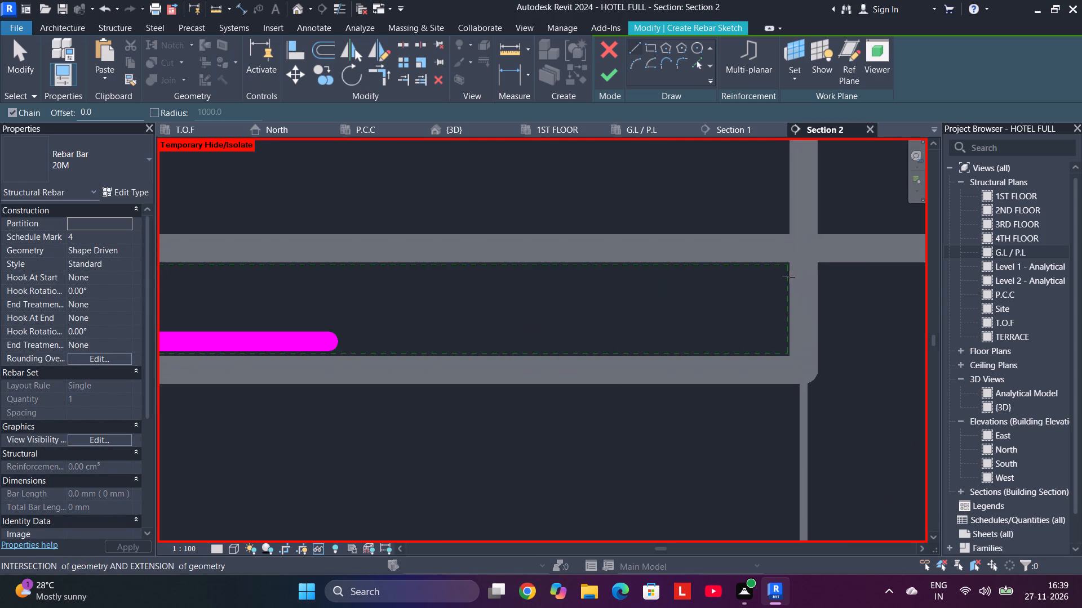
left_click(788, 273)
scroll(206, 282, "down", 2)
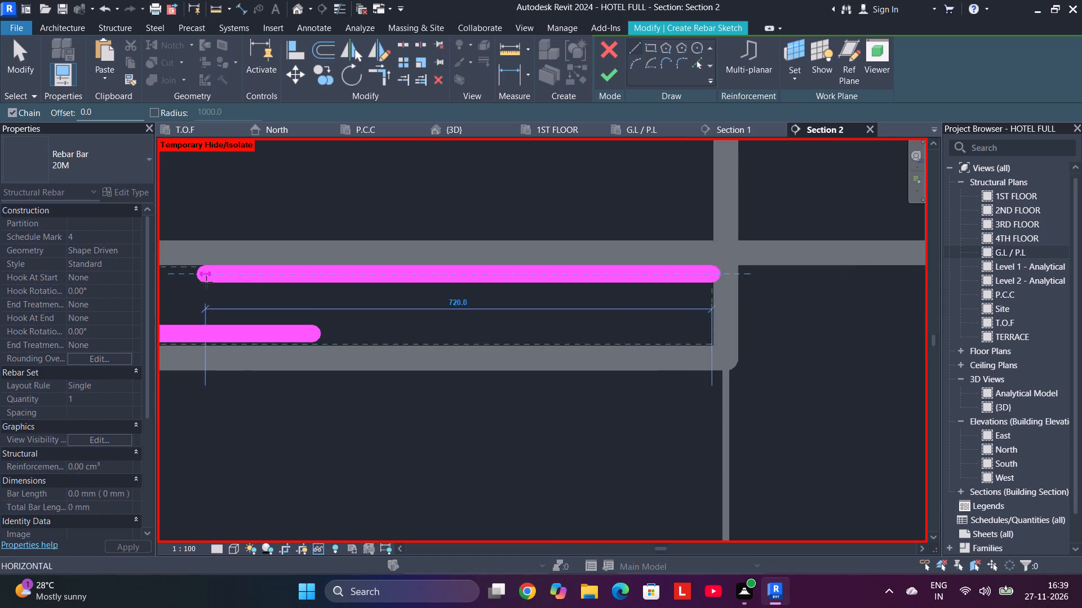
scroll(206, 282, "down", 2)
middle_click_drag(207, 281, 719, 292)
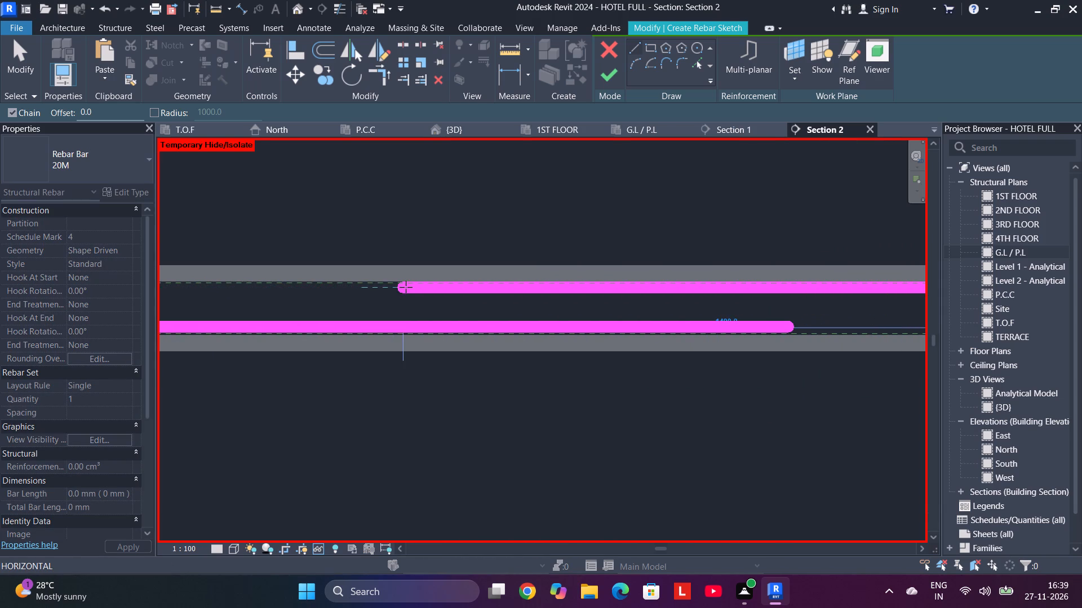
middle_click_drag(241, 296, 560, 300)
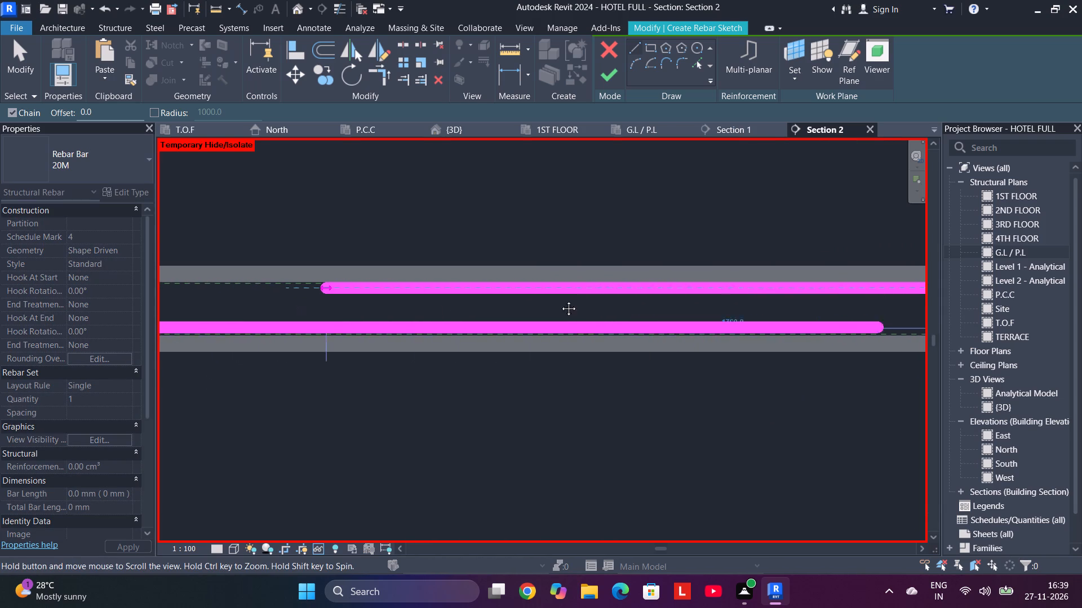
middle_click_drag(560, 300, 588, 300)
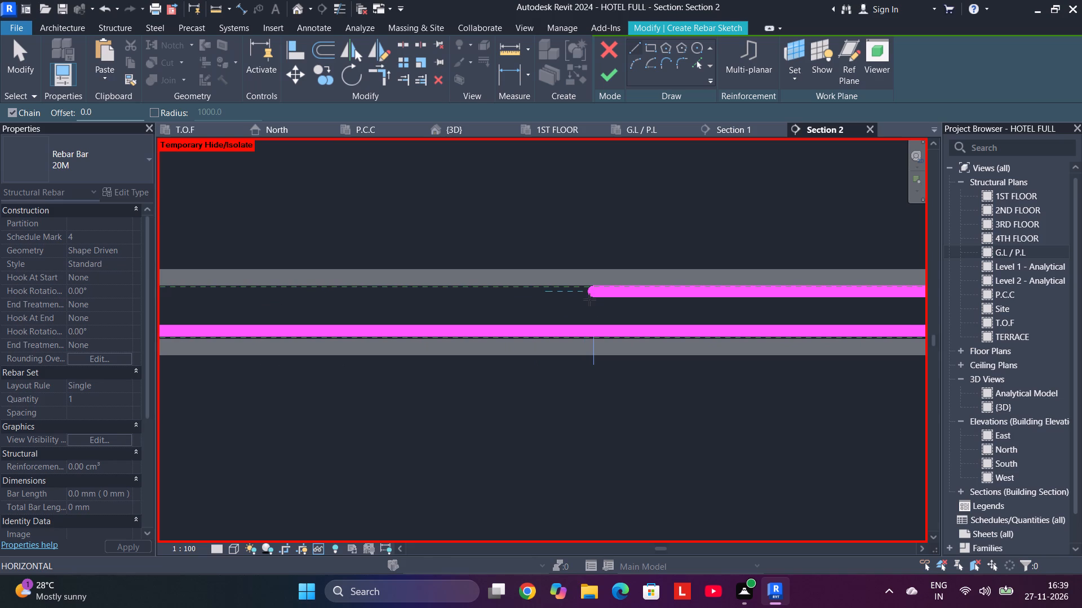
scroll(578, 297, "up", 2)
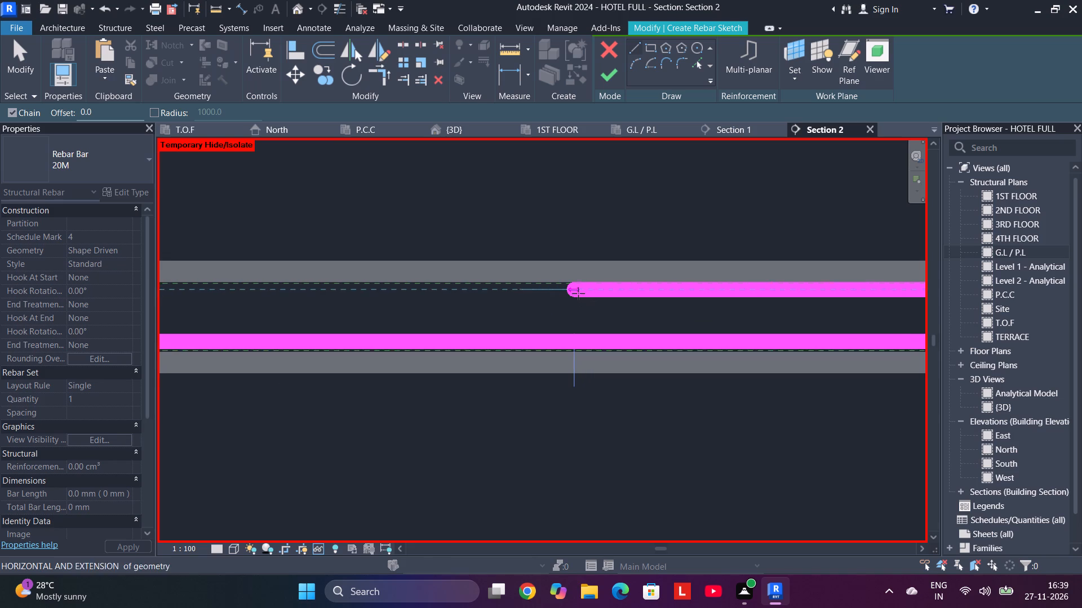
scroll(578, 293, "down", 3)
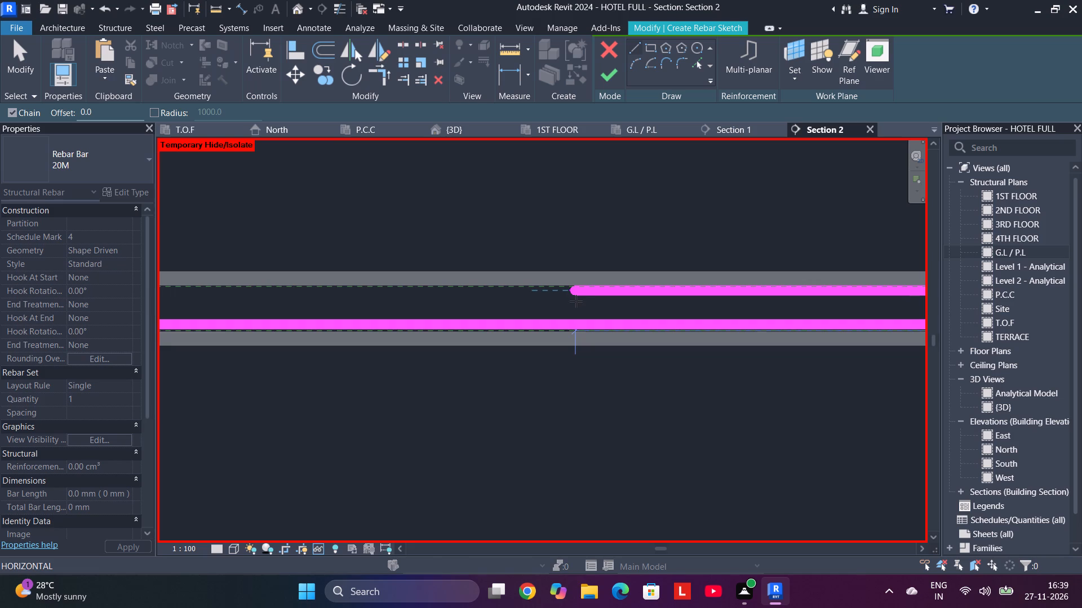
scroll(576, 301, "down", 6)
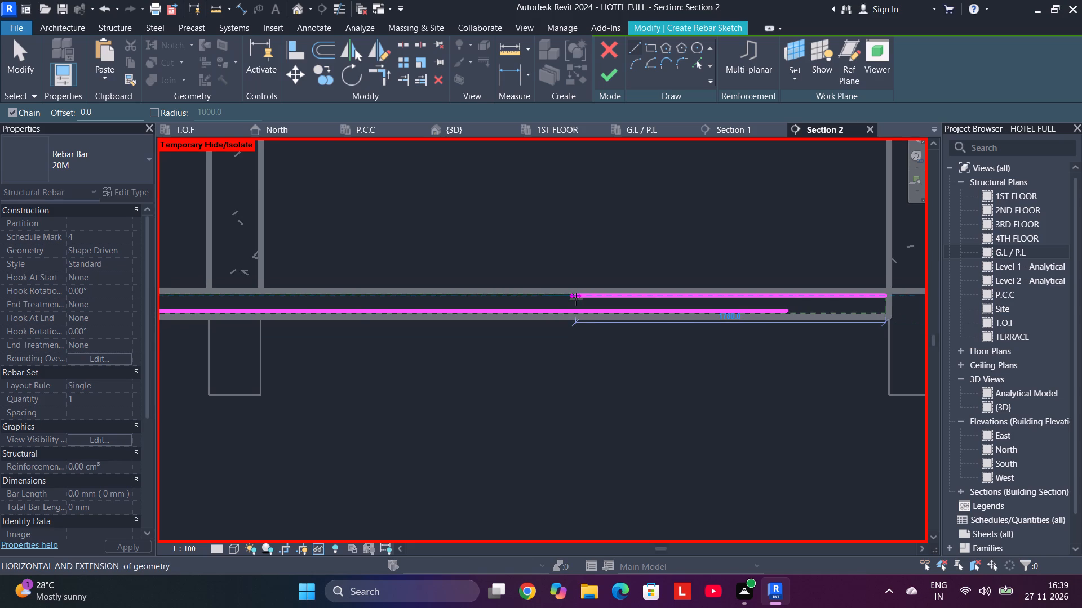
scroll(576, 299, "up", 1)
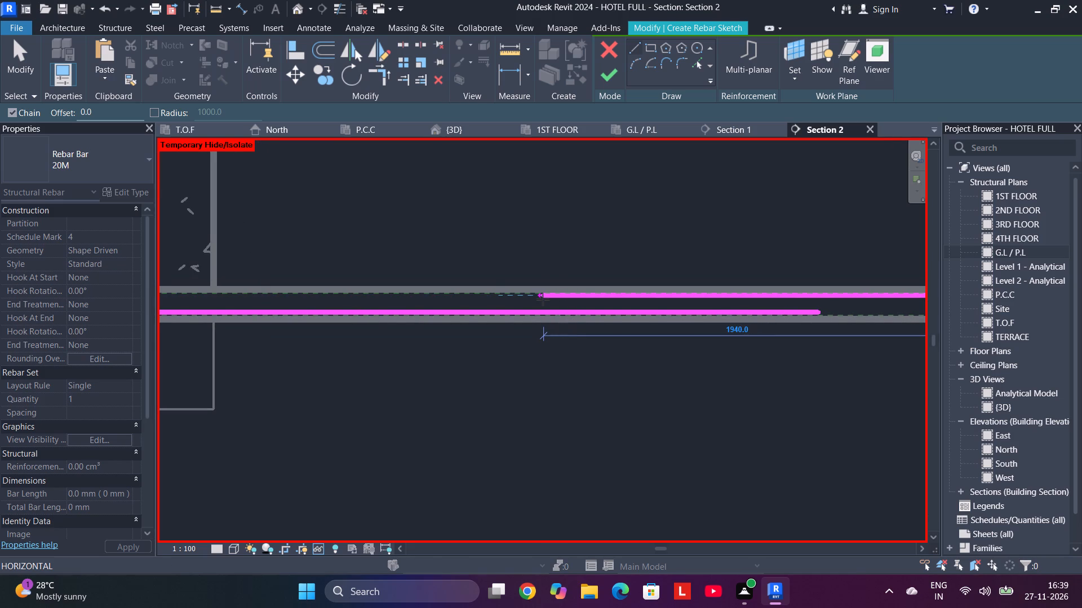
left_click(532, 299)
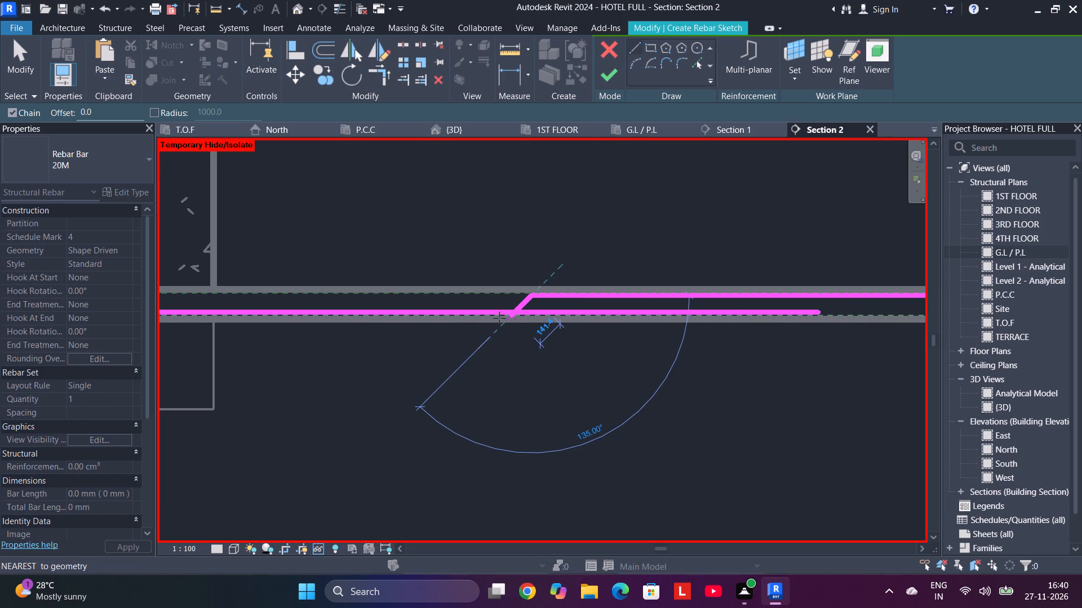
Draw a 45° crank about 300 mm long down from the second top segment and trim it to a corner with the bottom segment.
left_click(488, 339)
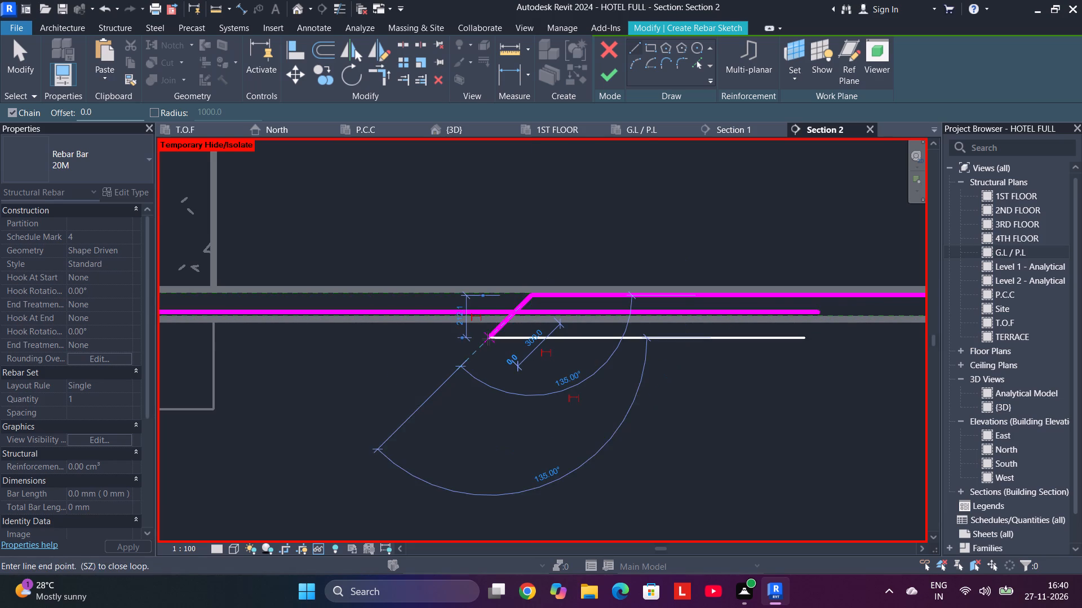
key("Escape")
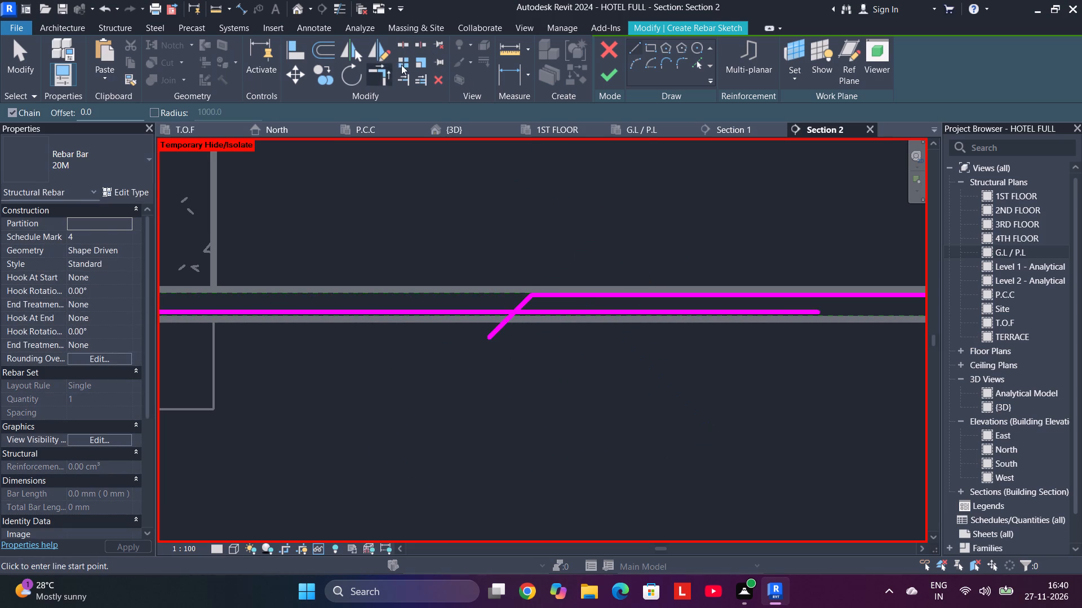
left_click(382, 83)
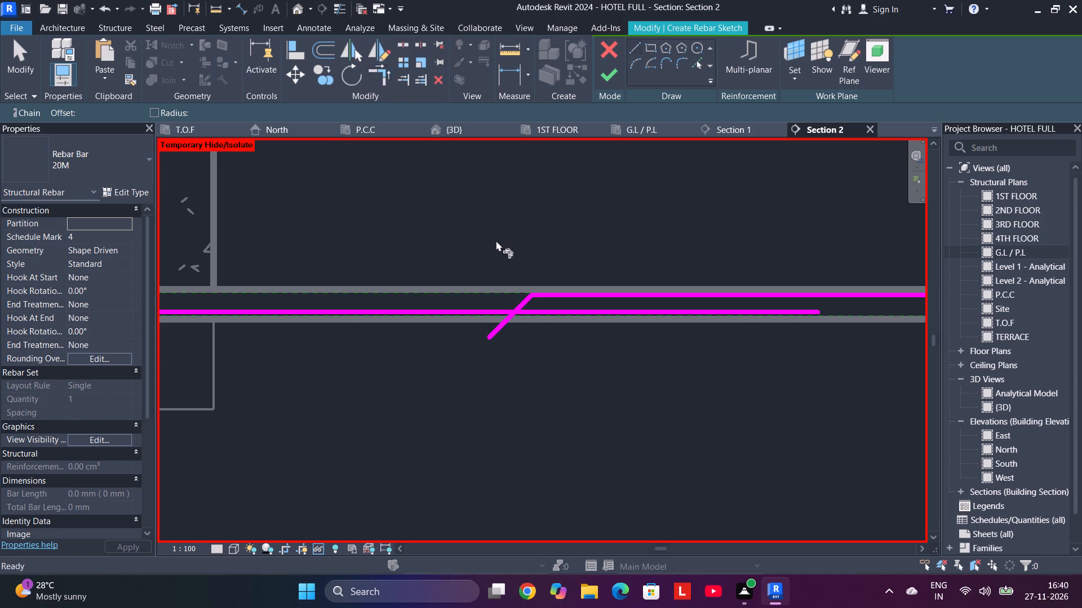
left_click(522, 303)
left_click(477, 309)
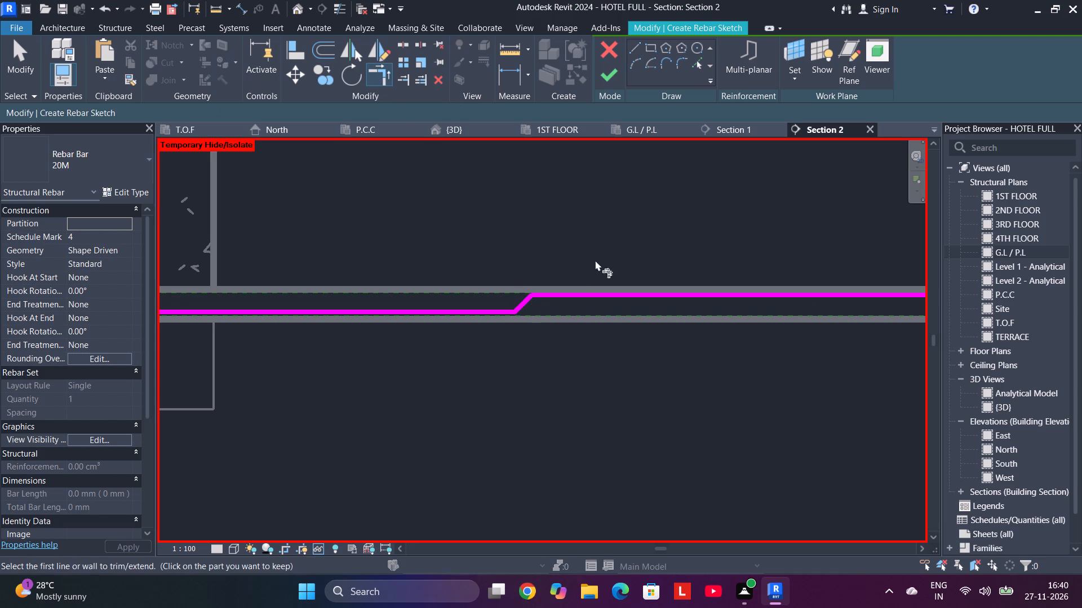
Finish the cranked bar sketch and leave rebar placement.
scroll(635, 217, "down", 4)
left_click(611, 77)
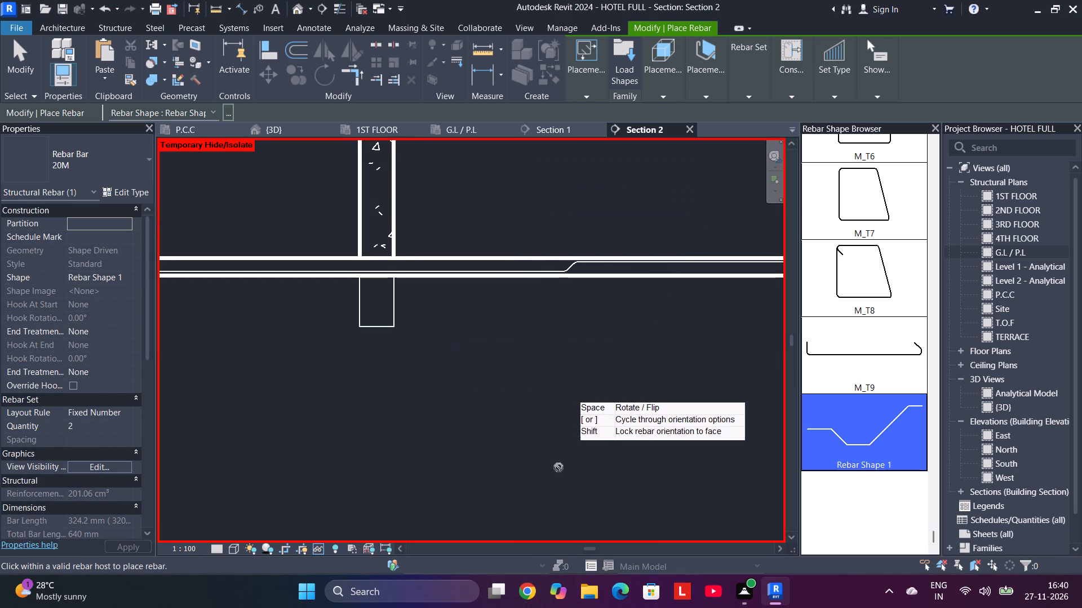
scroll(497, 363, "down", 5)
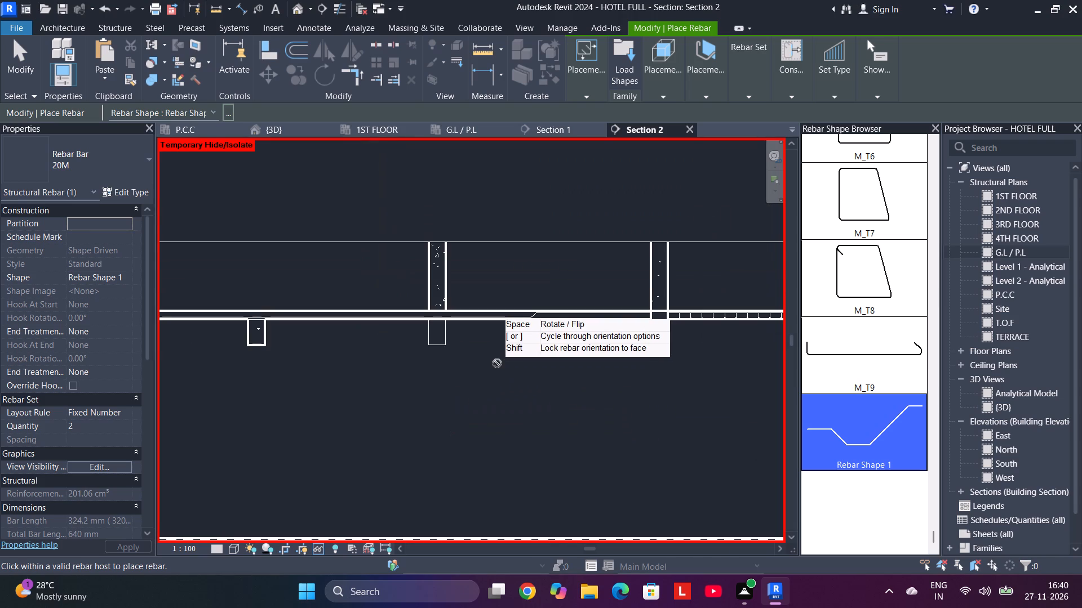
key("Escape")
Set the north block slab's cranked bar in Section 2 to the Maximum Spacing layout rule with 200 mm spacing.
scroll(547, 326, "up", 5)
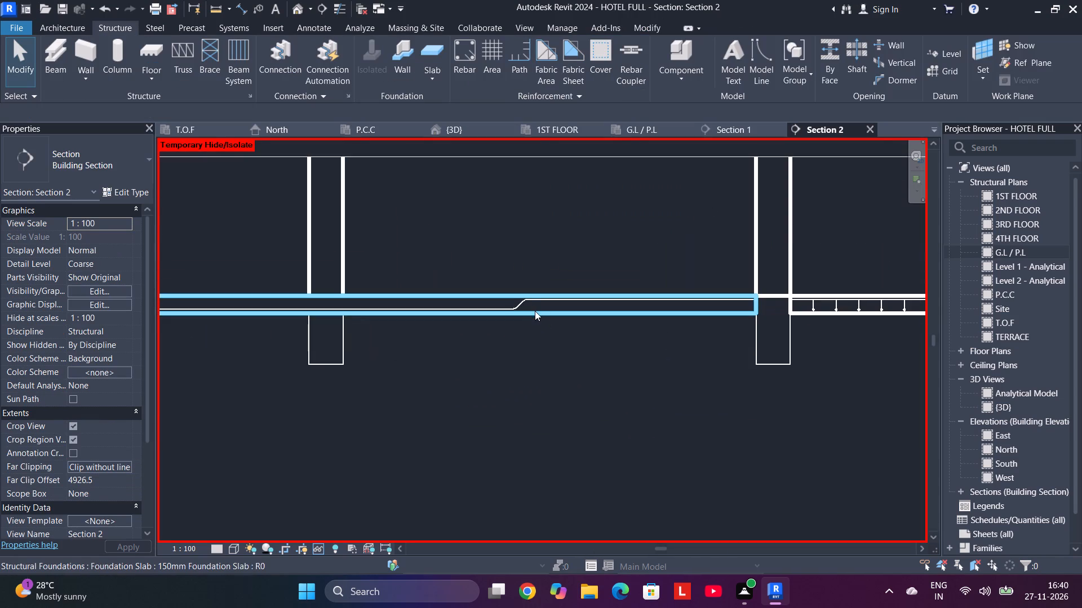
left_click(523, 303)
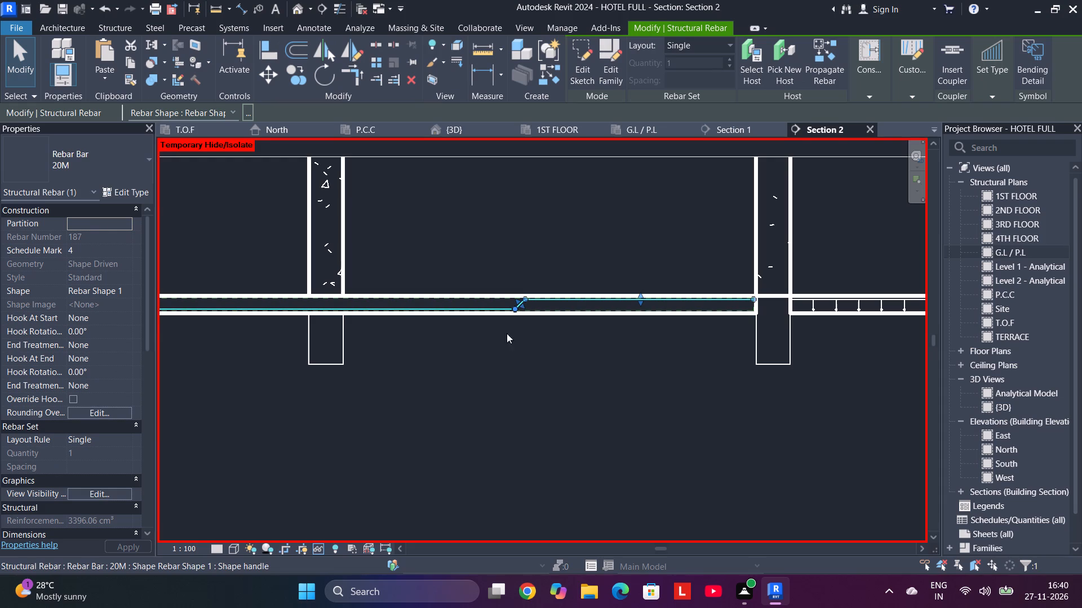
scroll(498, 387, "down", 2)
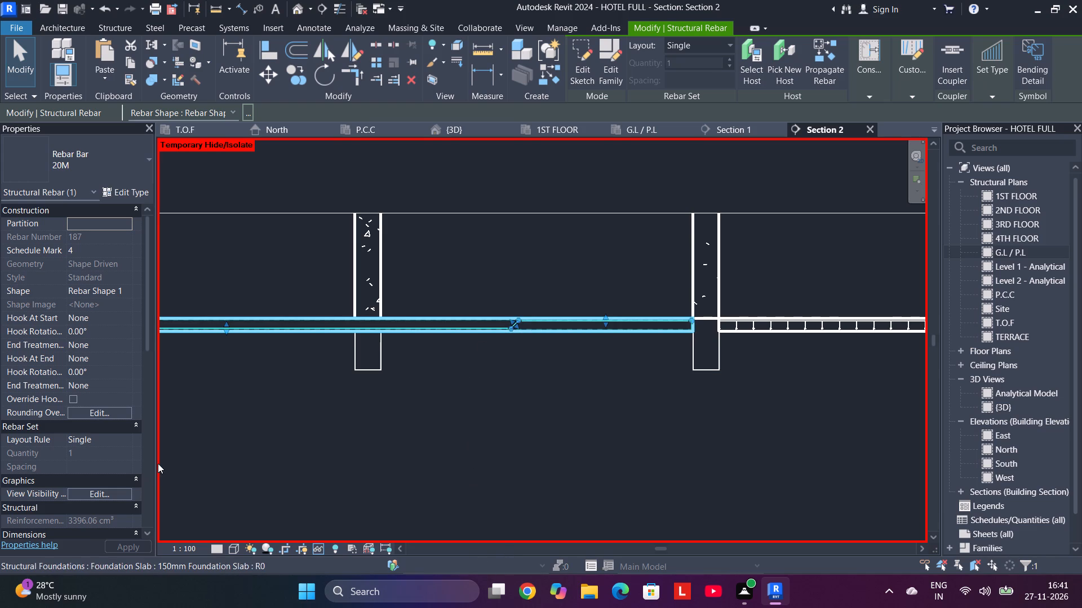
left_click(129, 437)
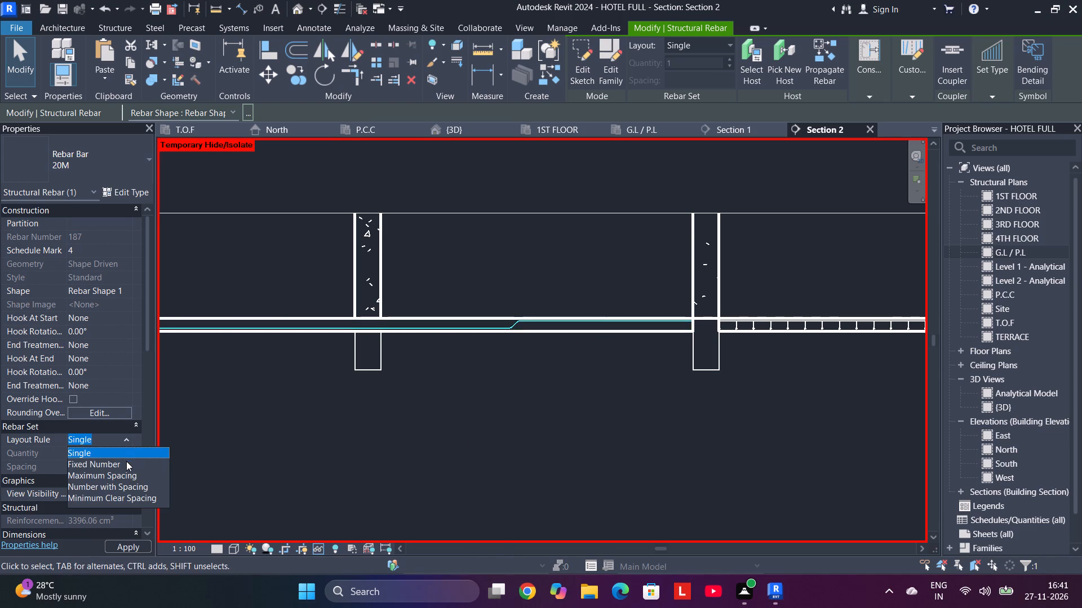
left_click(106, 475)
left_click(108, 466)
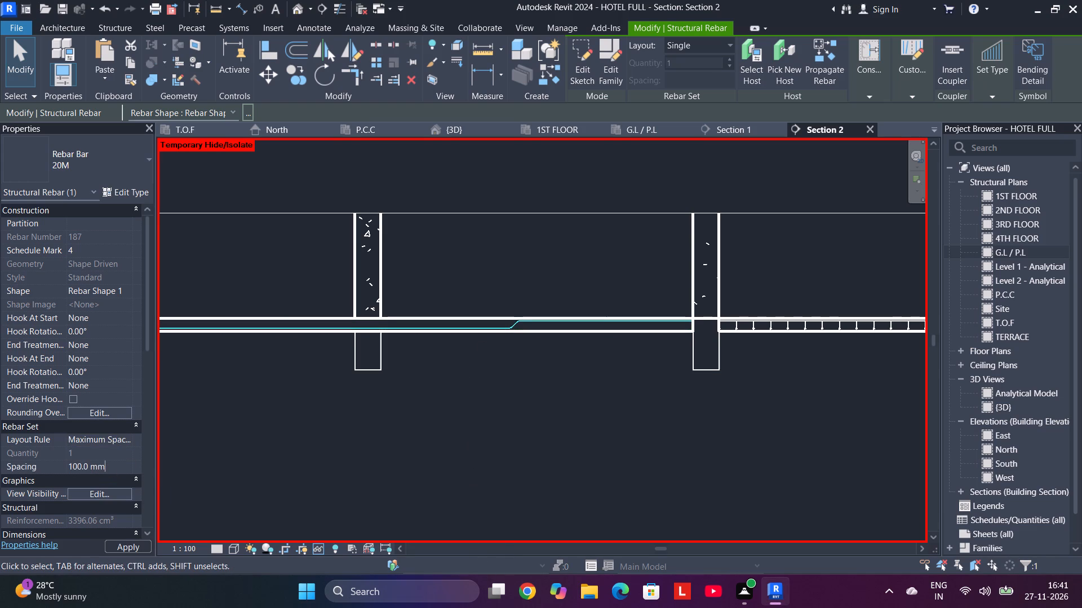
left_click_drag(108, 466, 64, 461)
type("200")
key("Return")
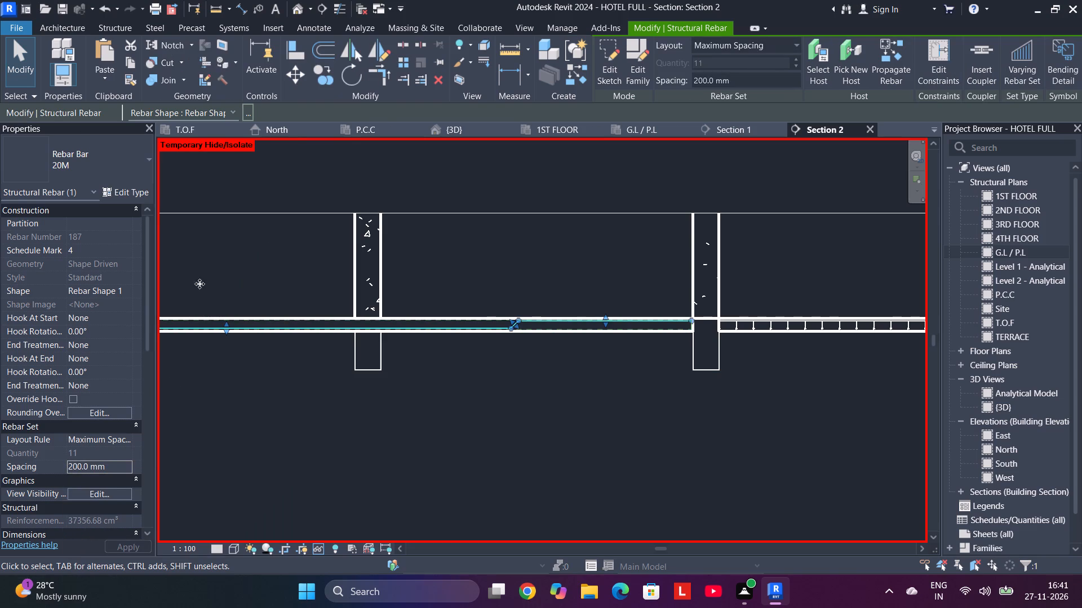
scroll(129, 345, "down", 1)
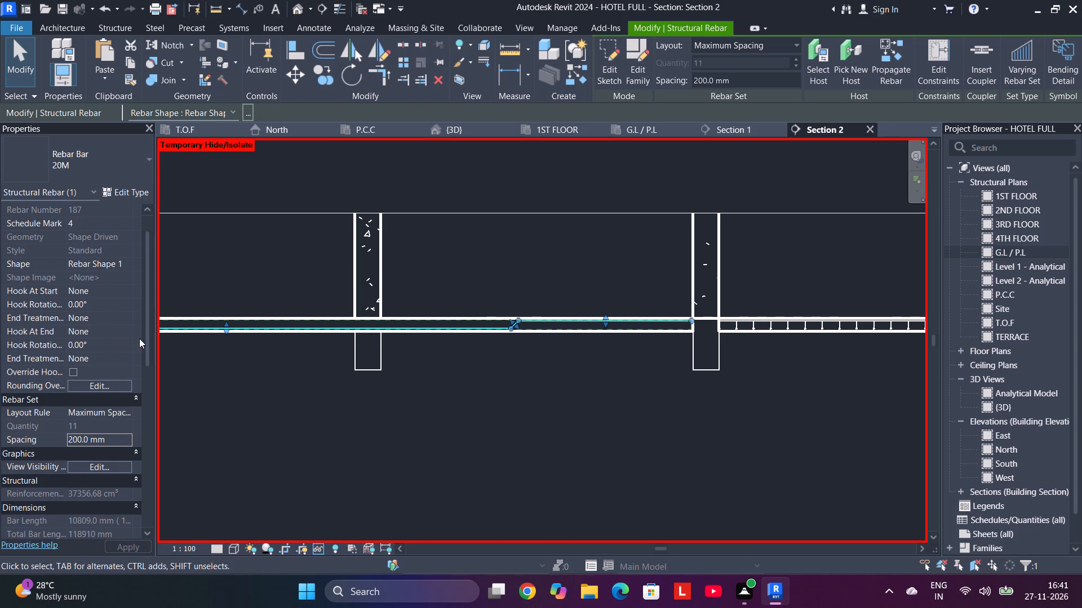
scroll(436, 279, "down", 4)
middle_click_drag(436, 278, 574, 285)
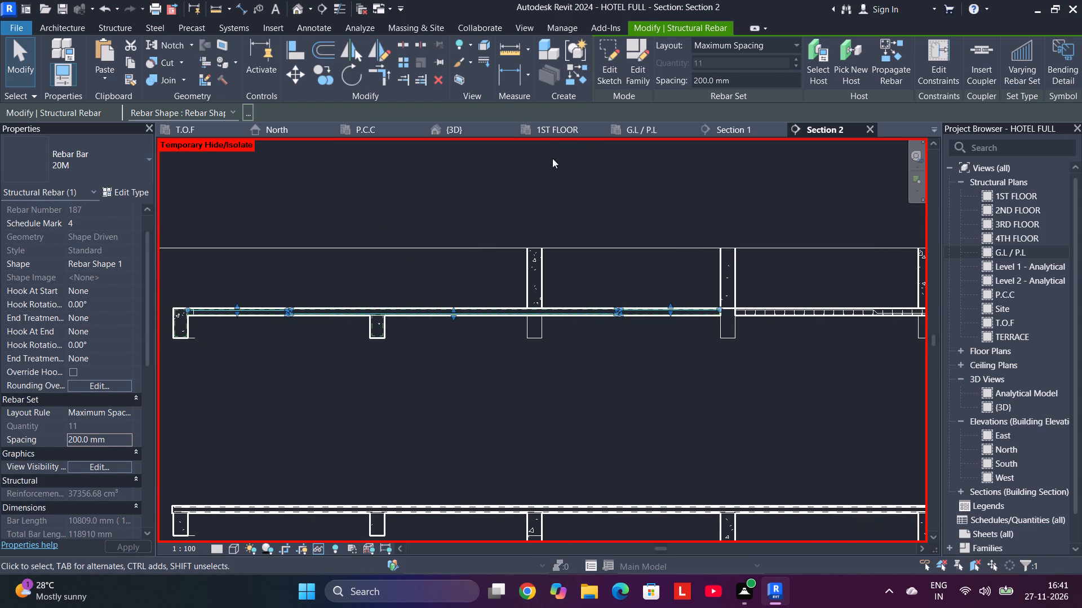
left_click(427, 266)
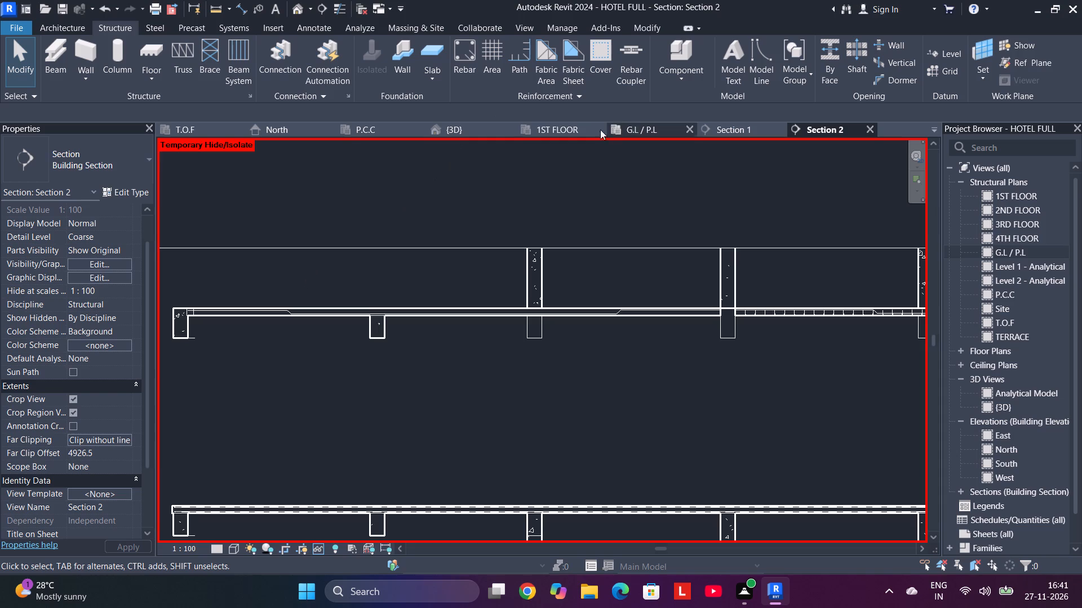
In the 1ST FLOOR plan, extend the north-south cranked rebar set to the north block slab's east edge.
left_click(628, 127)
left_click(547, 124)
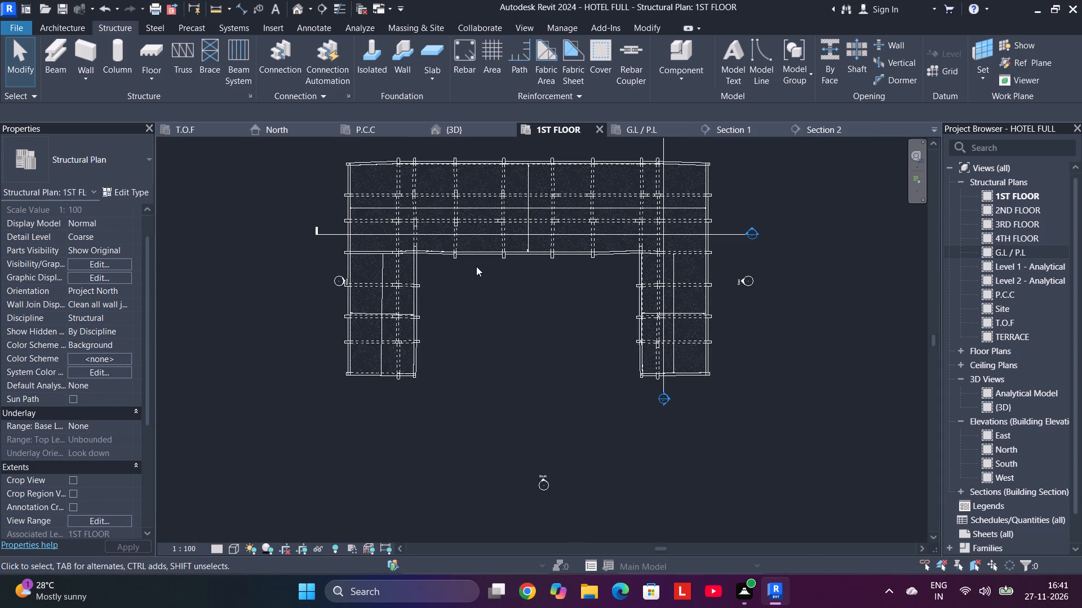
scroll(642, 177, "up", 4)
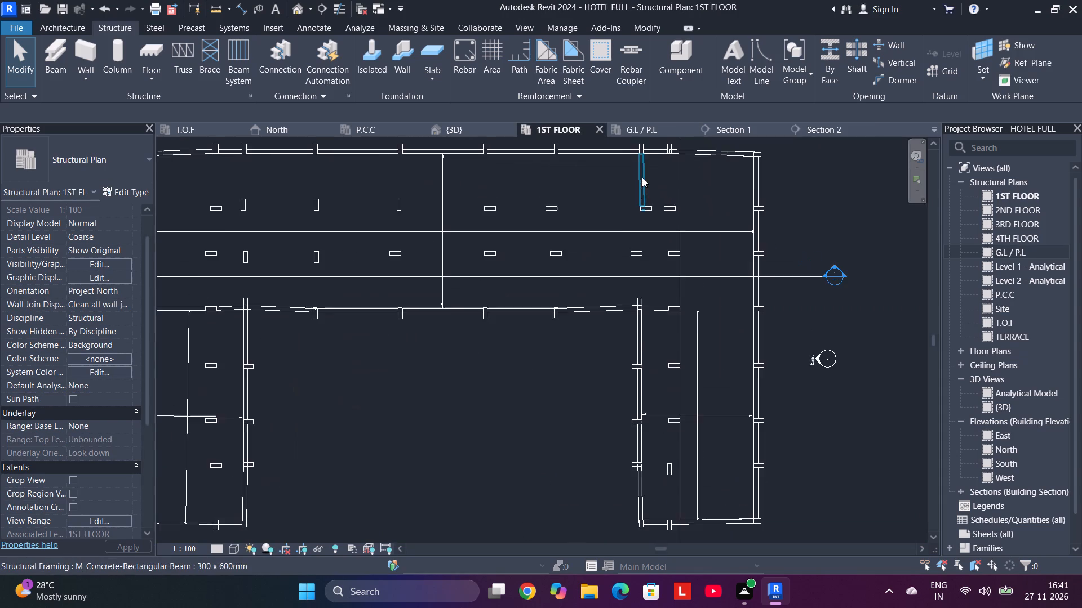
scroll(693, 177, "up", 2)
left_click(685, 195)
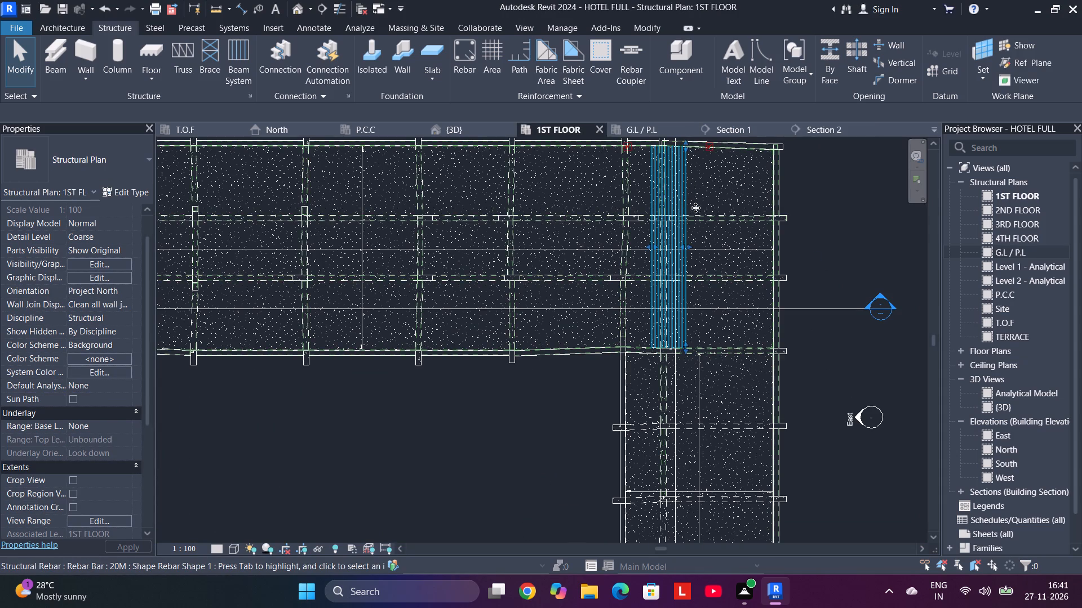
left_click_drag(686, 247, 760, 255)
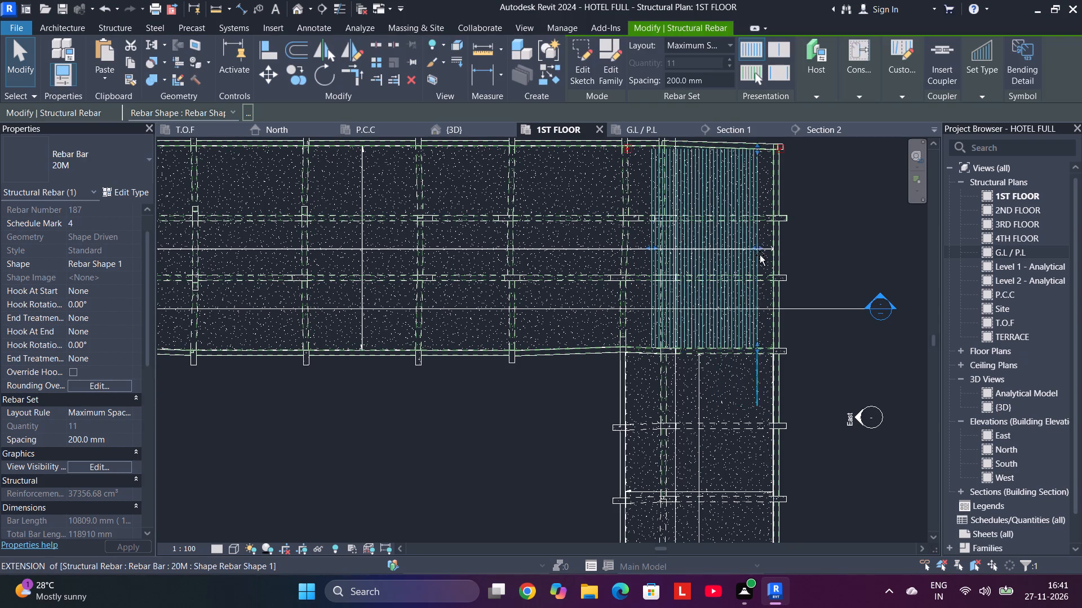
left_click_drag(760, 255, 768, 256)
Extend the other end of the rebar set across the whole north block to the slab's west edge.
left_click_drag(652, 248, 606, 246)
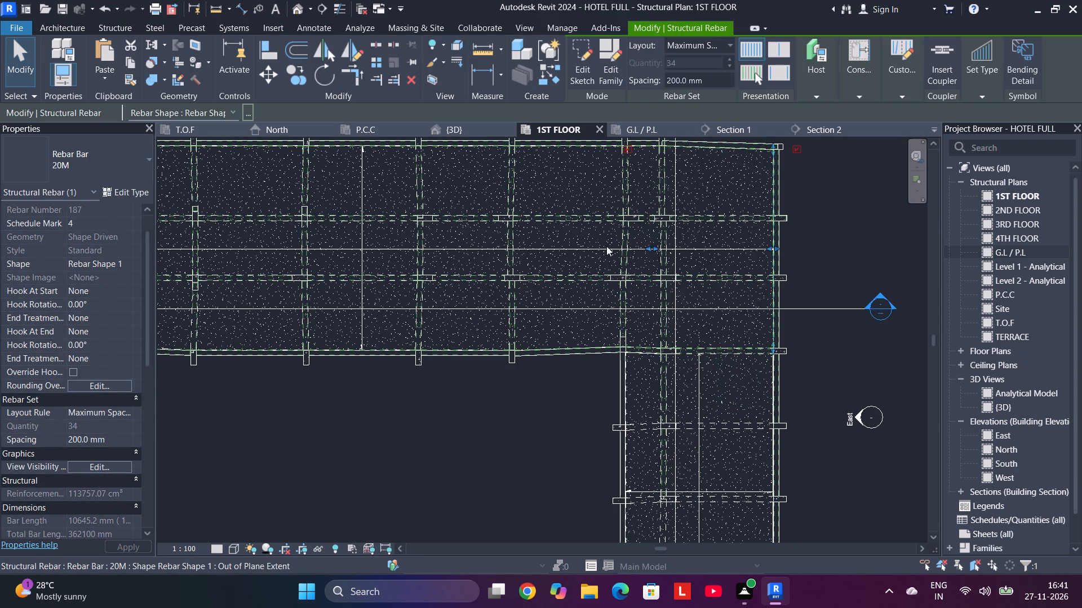
left_click_drag(606, 246, 269, 263)
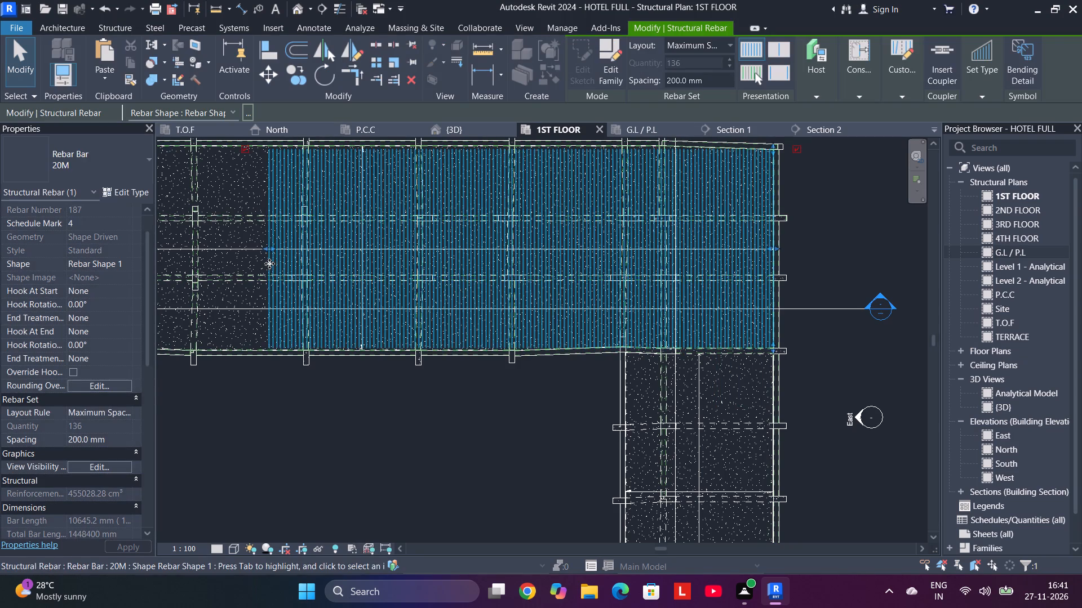
middle_click_drag(269, 263, 723, 296)
scroll(723, 296, "up", 1)
left_click_drag(719, 282, 677, 285)
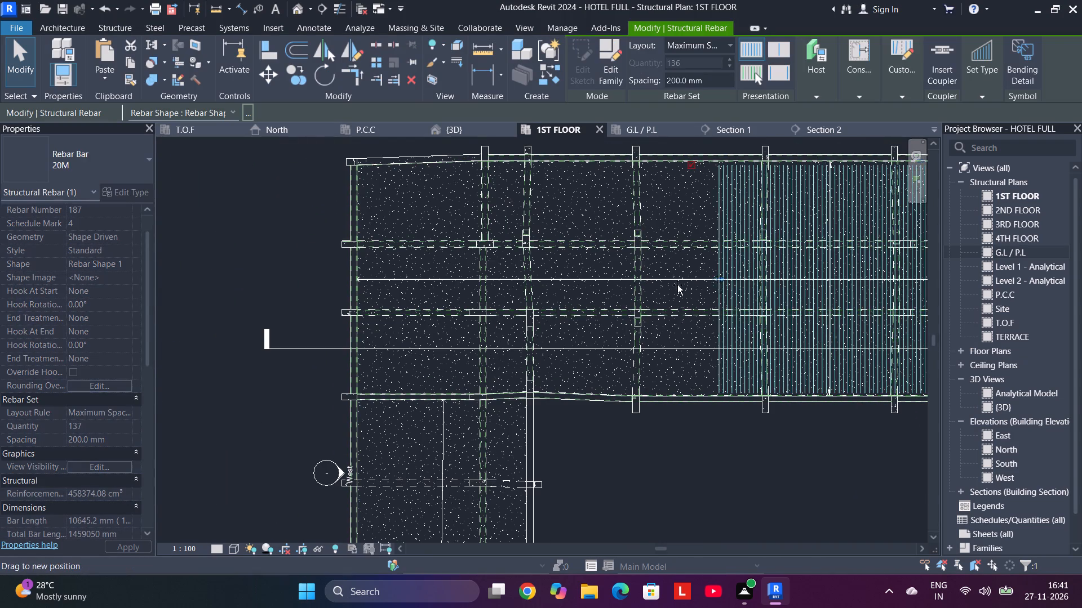
left_click_drag(677, 285, 363, 286)
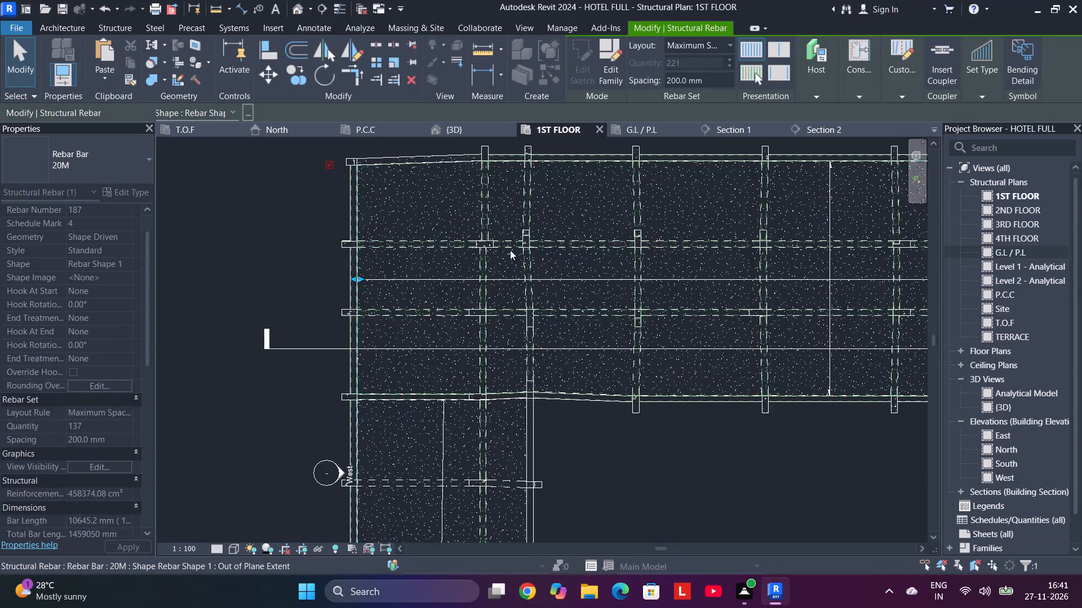
scroll(530, 245, "down", 4)
Open the Section 1 view from its section mark in the 1ST FLOOR plan.
double_click(407, 306)
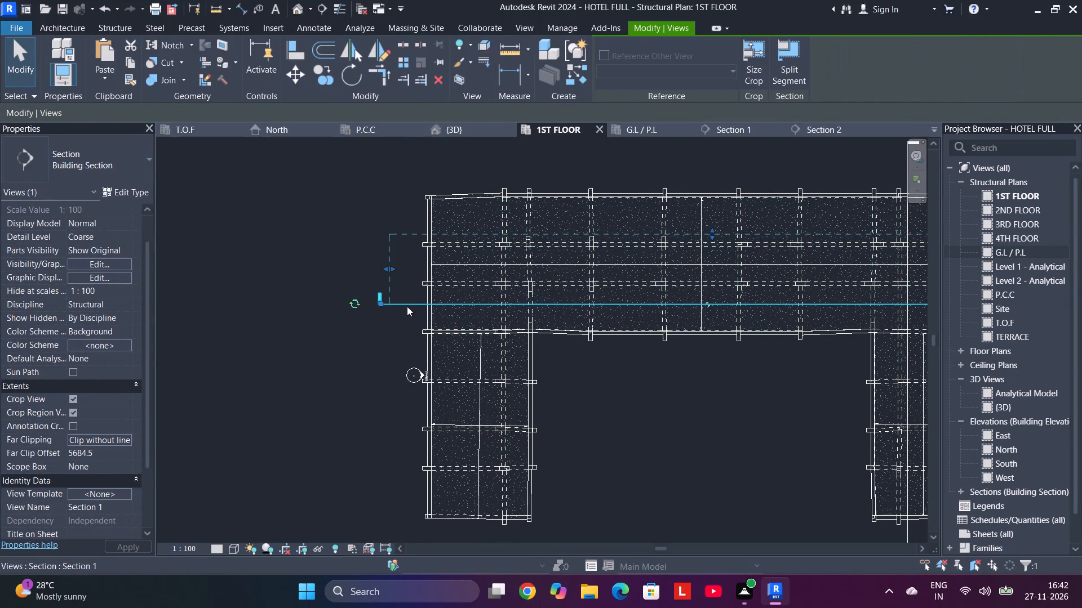
triple_click(409, 306)
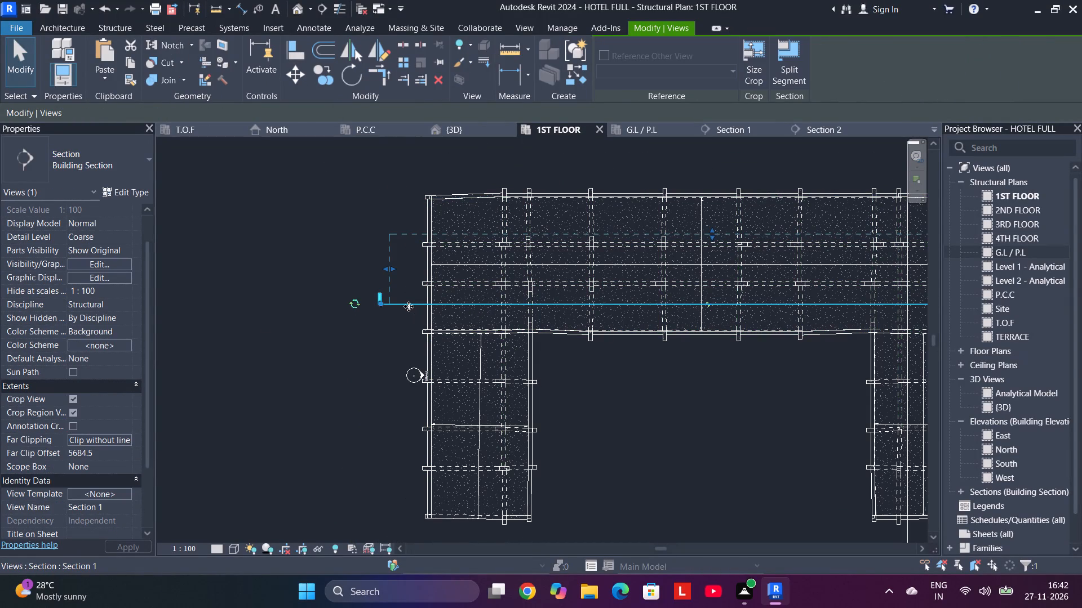
double_click(378, 294)
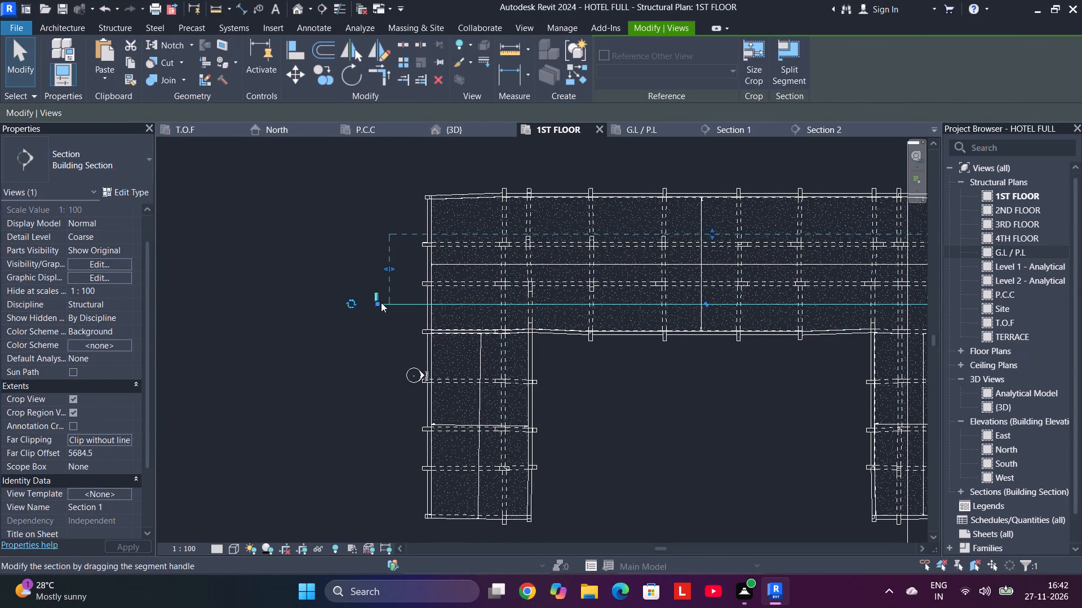
right_click(379, 299)
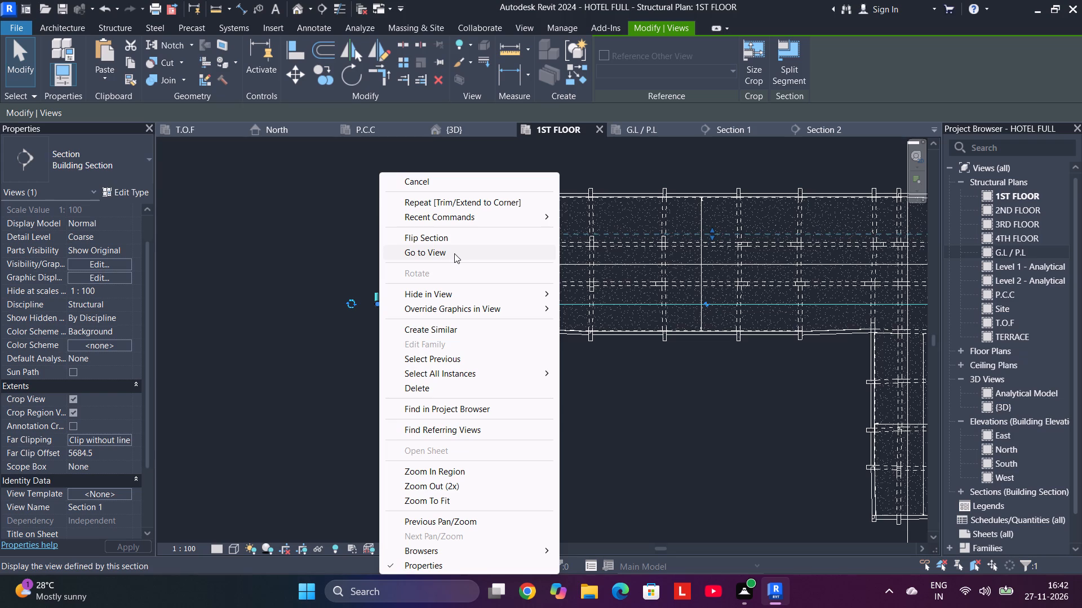
left_click(454, 253)
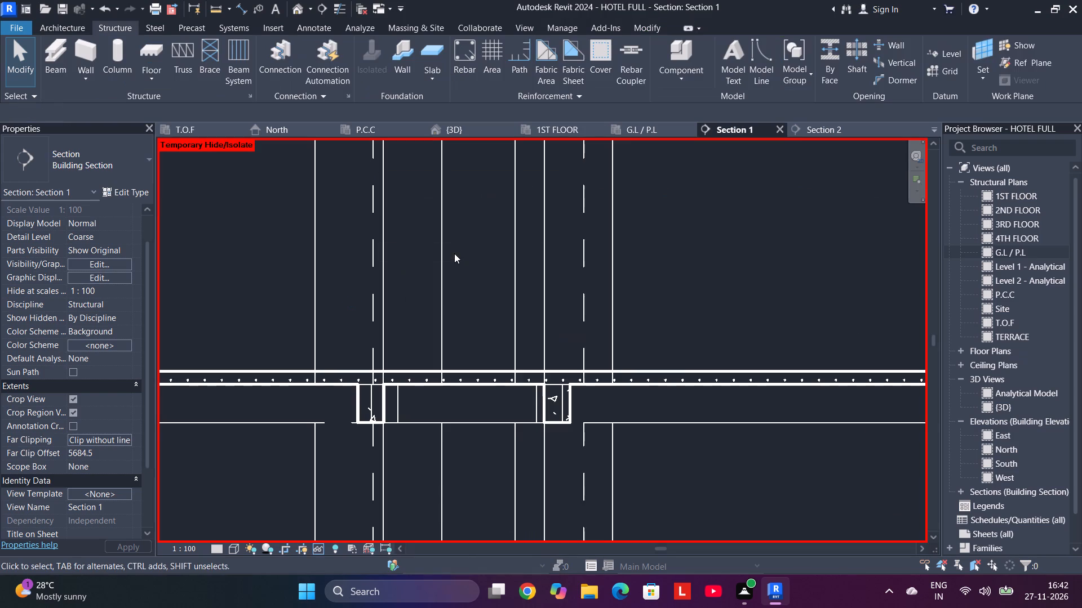
In Section 1, temporarily hide the columns above the 1ST FLOOR slab and all structure below its beams.
scroll(568, 322, "down", 5)
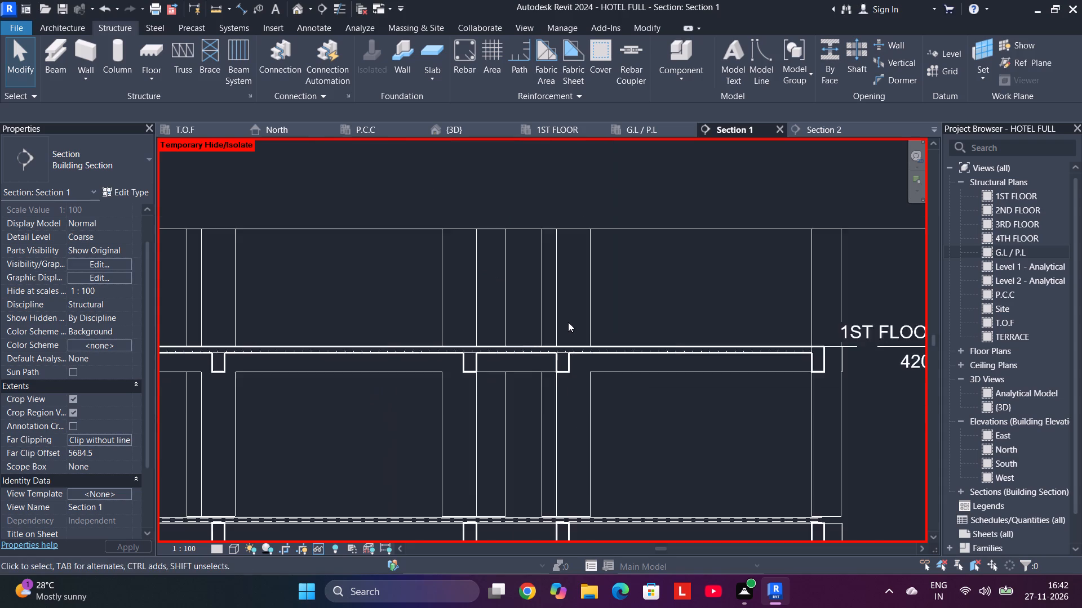
scroll(568, 322, "down", 4)
scroll(673, 294, "down", 4)
left_click_drag(729, 291, 728, 292)
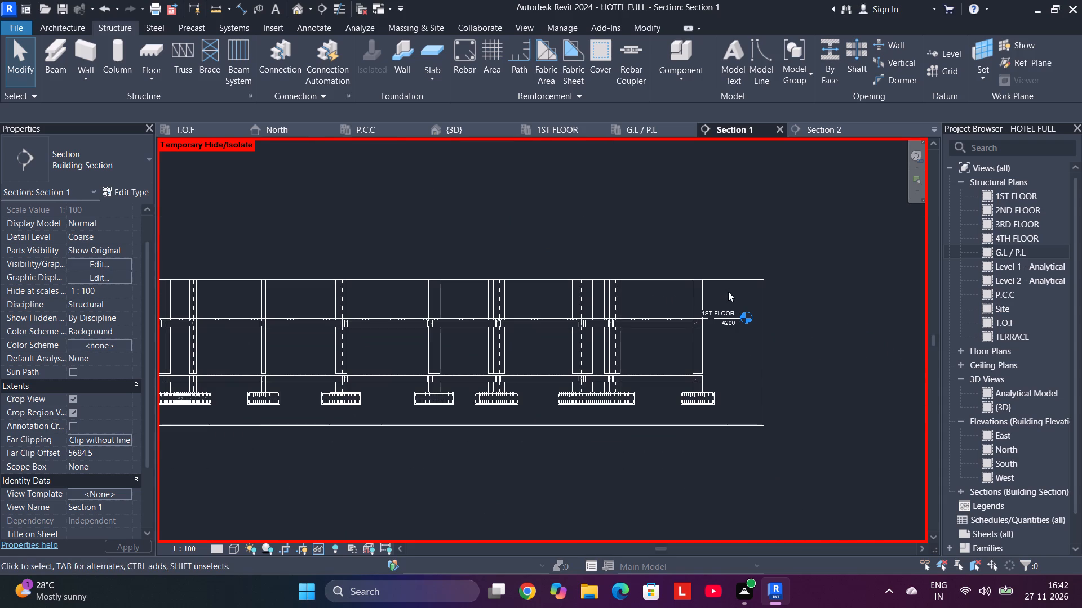
left_click_drag(728, 292, 247, 300)
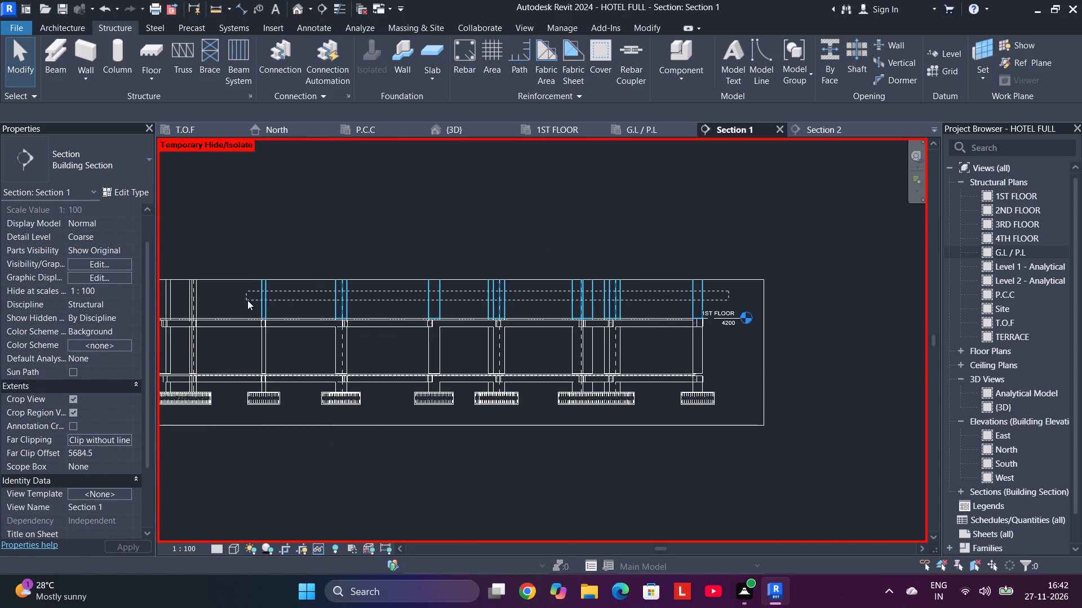
scroll(247, 300, "down", 1)
left_click_drag(247, 300, 265, 311)
middle_click_drag(247, 300, 420, 310)
type("HH")
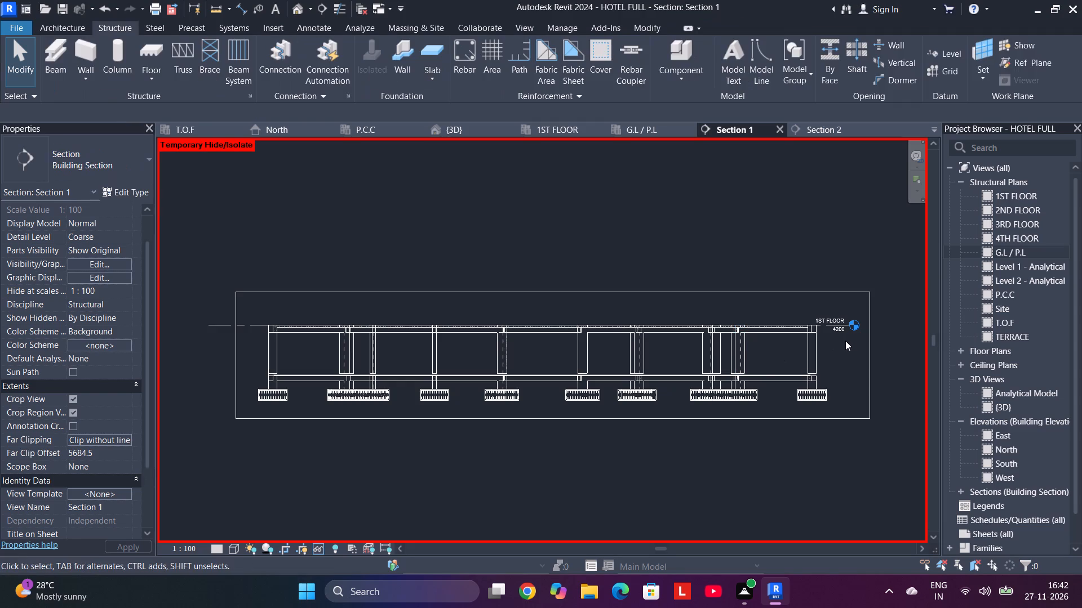
left_click_drag(847, 342, 258, 404)
key("h")
key("h")
Start a sketched 20M rebar from shape M_00 in Section 1, with the 150mm 1ST FLOOR slab as host.
scroll(455, 315, "up", 5)
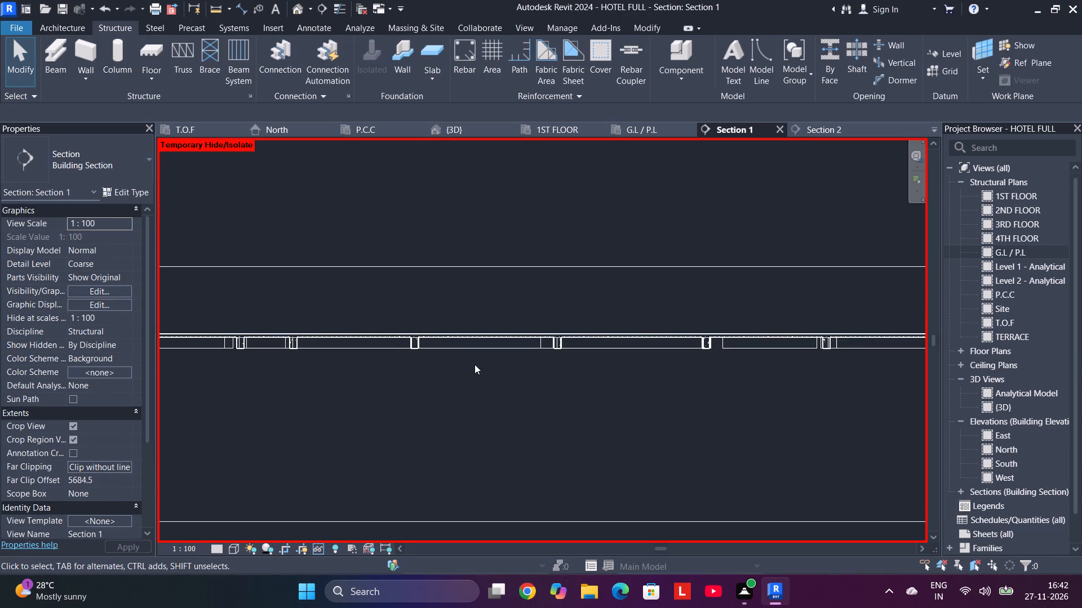
scroll(709, 369, "down", 7)
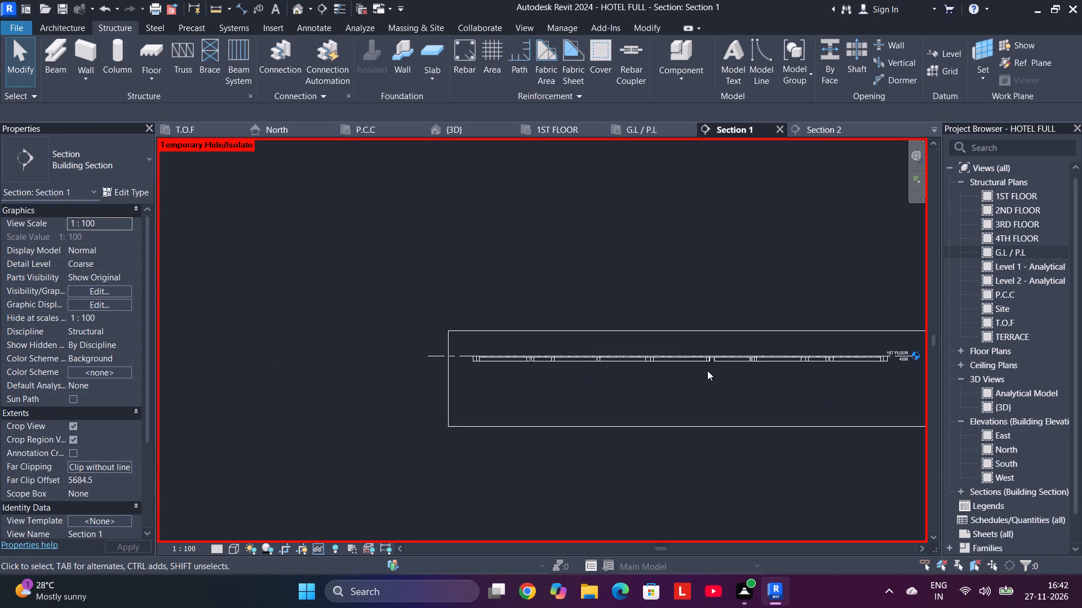
middle_click_drag(706, 371, 578, 377)
scroll(655, 388, "up", 4)
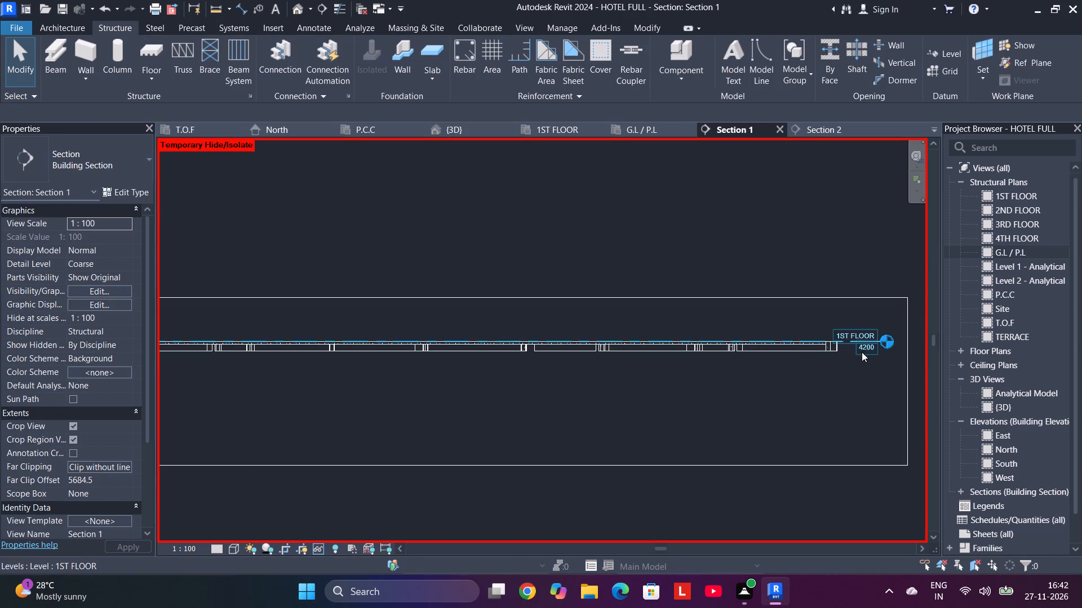
middle_click_drag(359, 364, 368, 363)
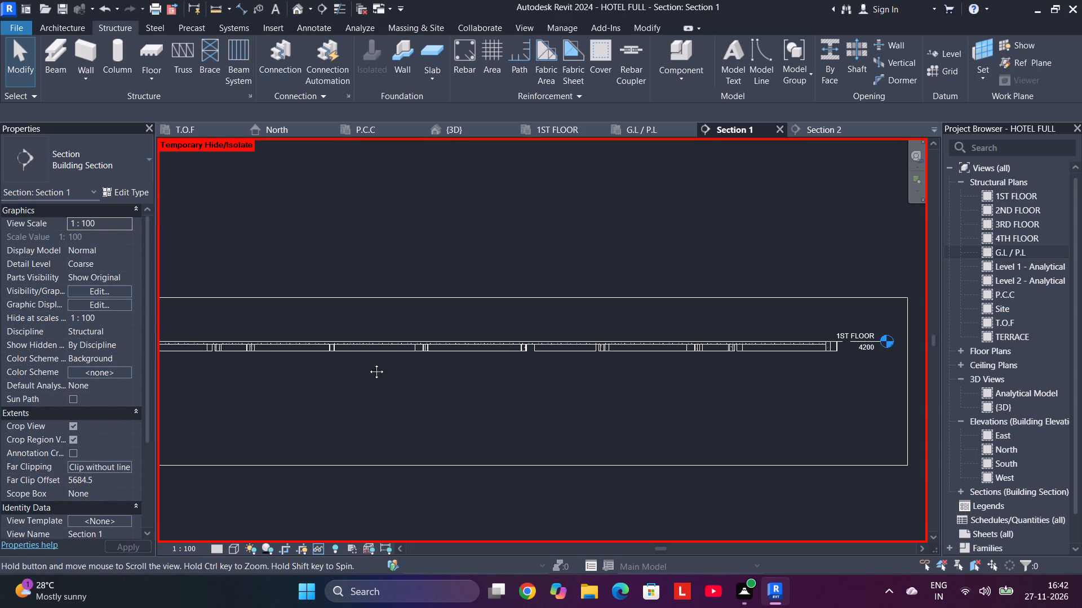
middle_click_drag(368, 363, 743, 365)
middle_click_drag(636, 377, 535, 382)
scroll(444, 363, "up", 7)
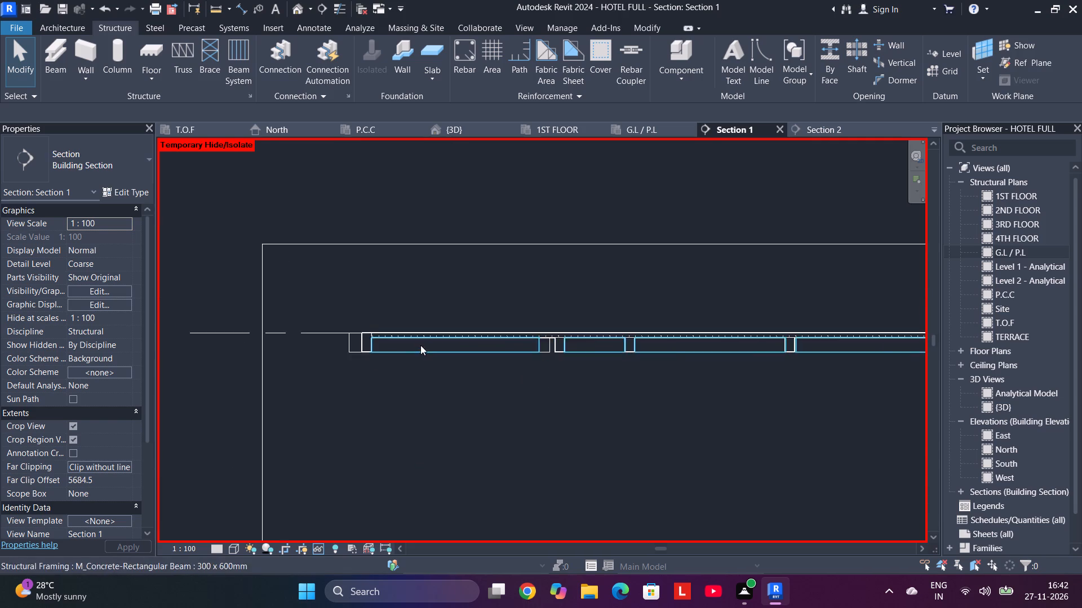
scroll(420, 345, "up", 2)
scroll(364, 318, "up", 5)
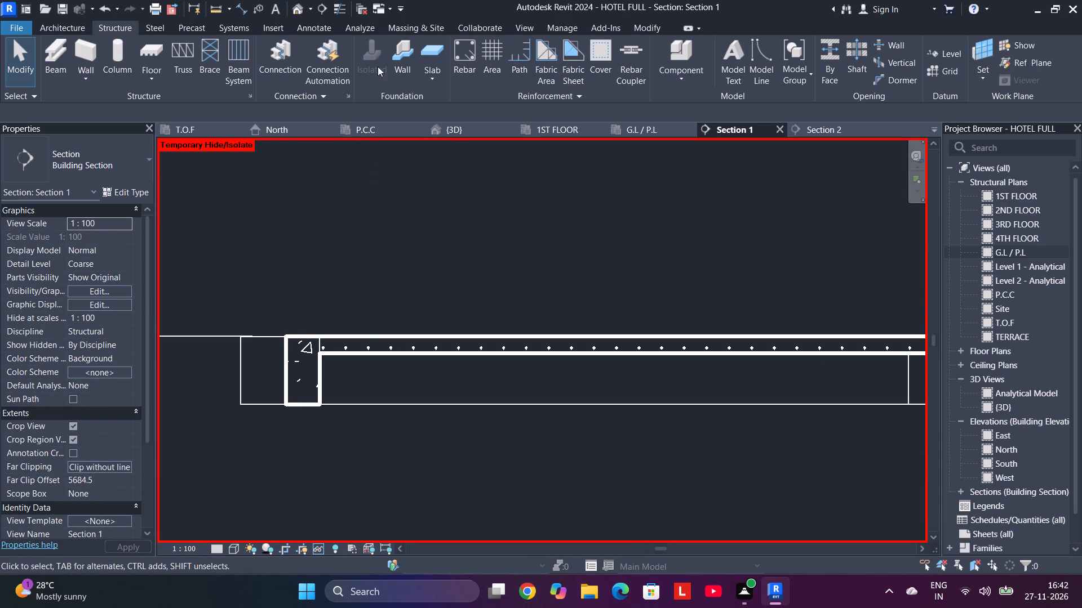
left_click(460, 45)
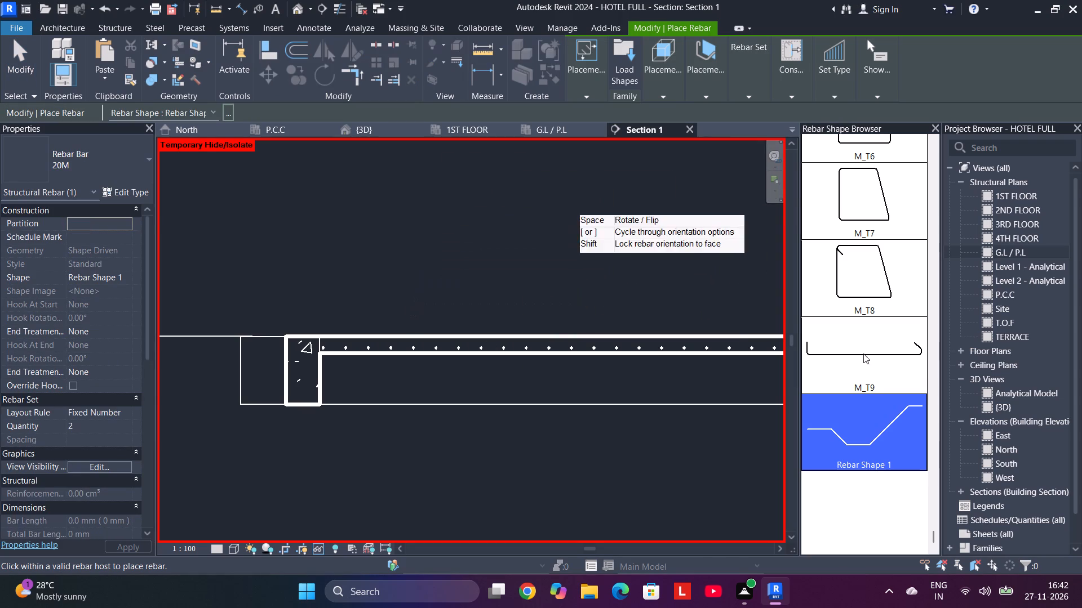
left_click_drag(936, 541, 945, 325)
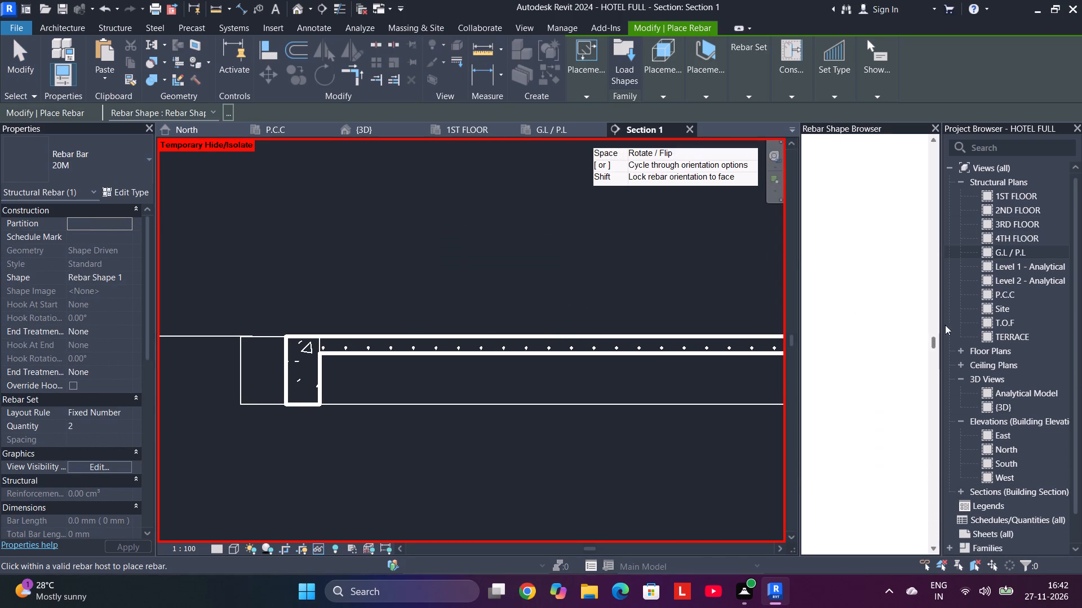
left_click_drag(945, 325, 950, 145)
left_click(894, 181)
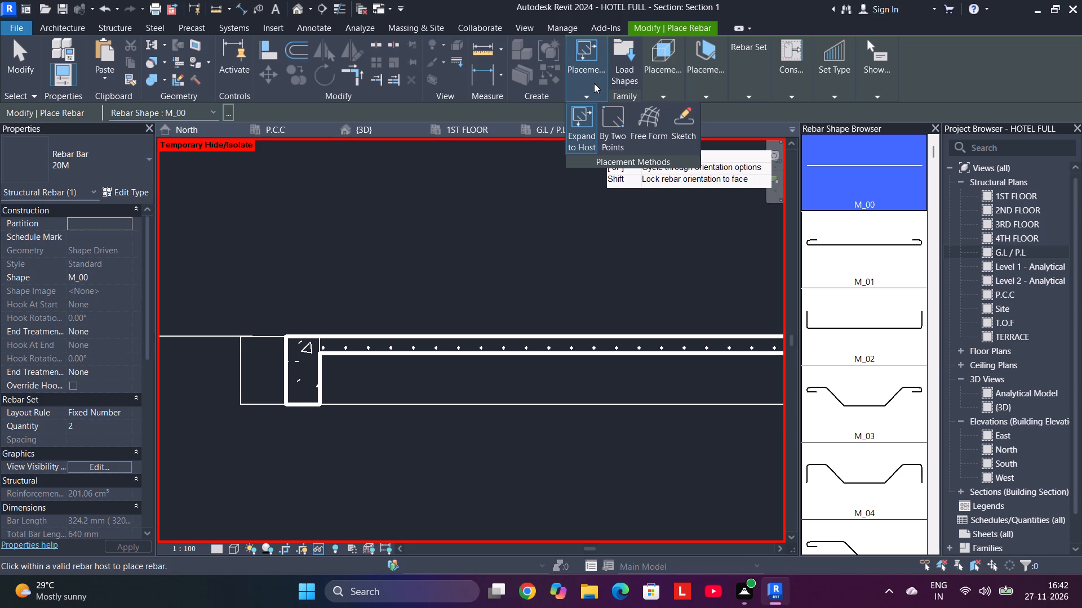
left_click(678, 152)
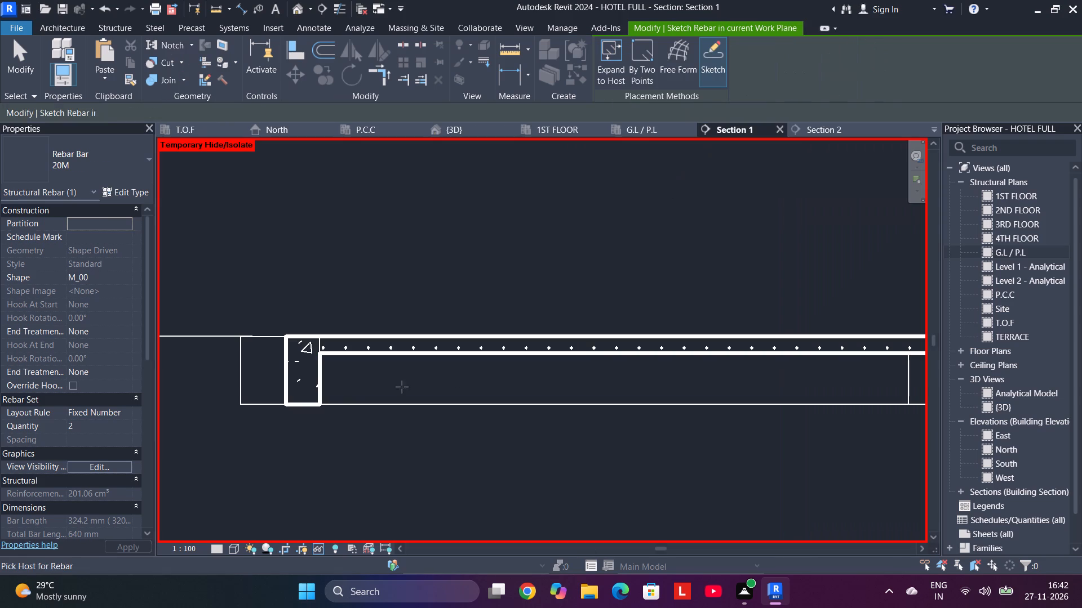
scroll(401, 379, "up", 5)
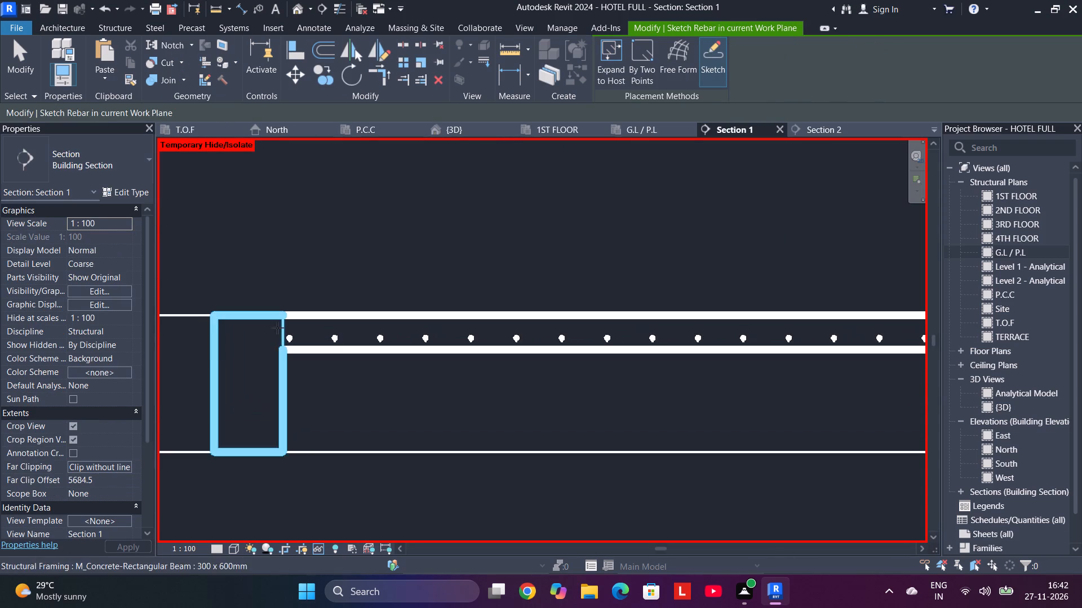
scroll(286, 325, "up", 3)
left_click(334, 314)
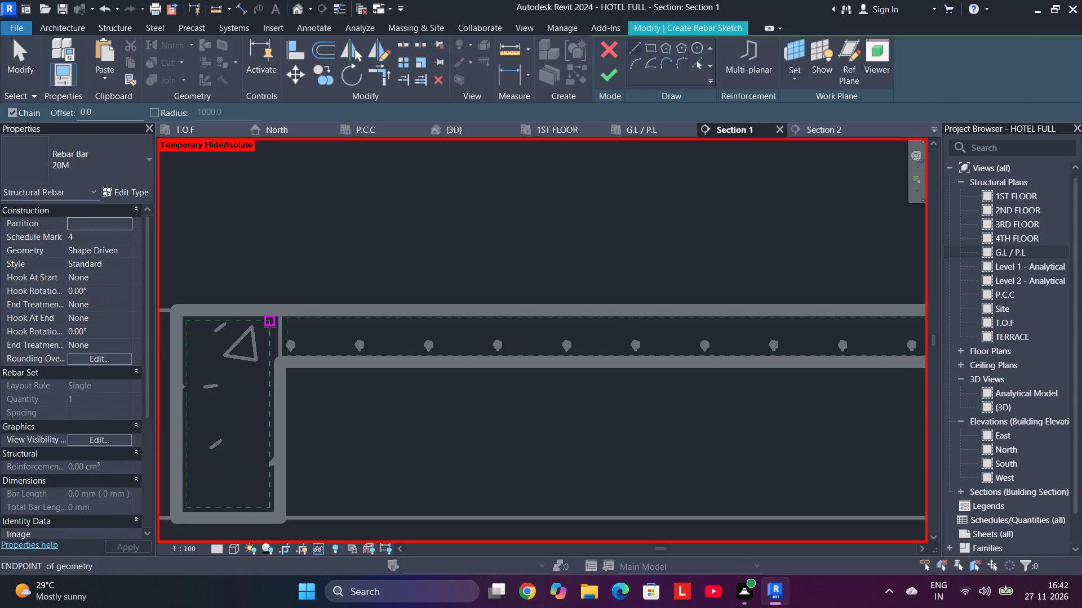
Sketch the bar's first top segment about 3980 mm from the end beam's inner face, then a 45° crank down to the bottom cover.
scroll(277, 325, "up", 1)
left_click(289, 324)
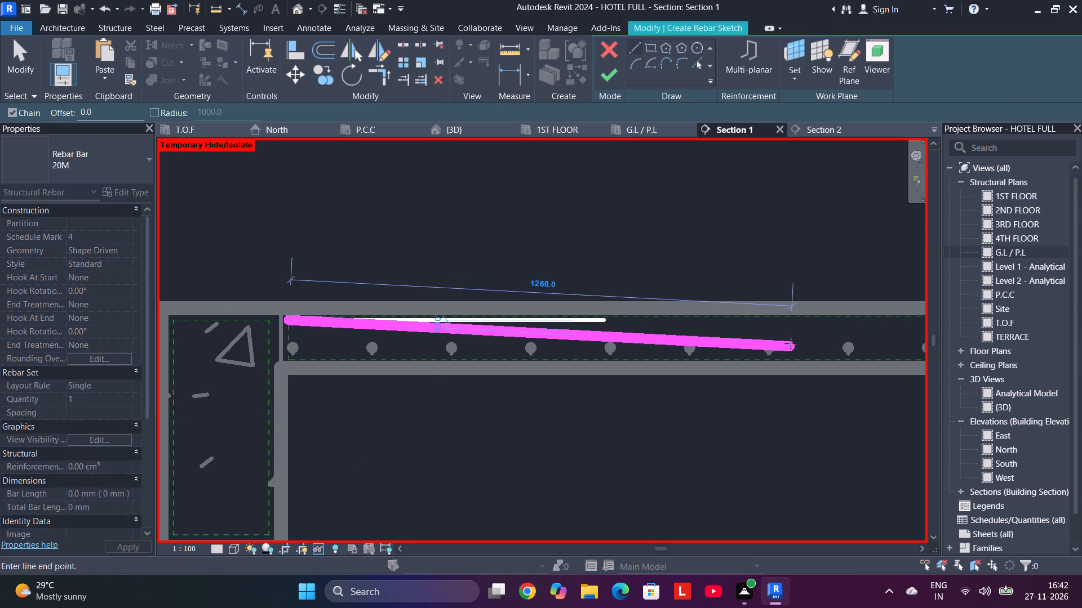
scroll(832, 323, "down", 8)
middle_click_drag(824, 324, 216, 321)
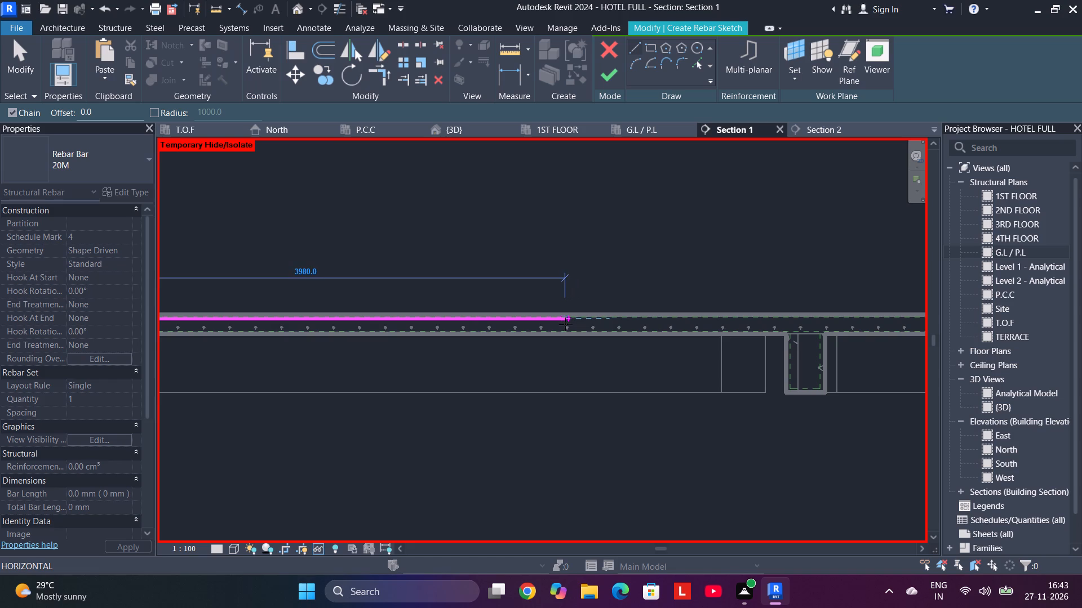
left_click(567, 325)
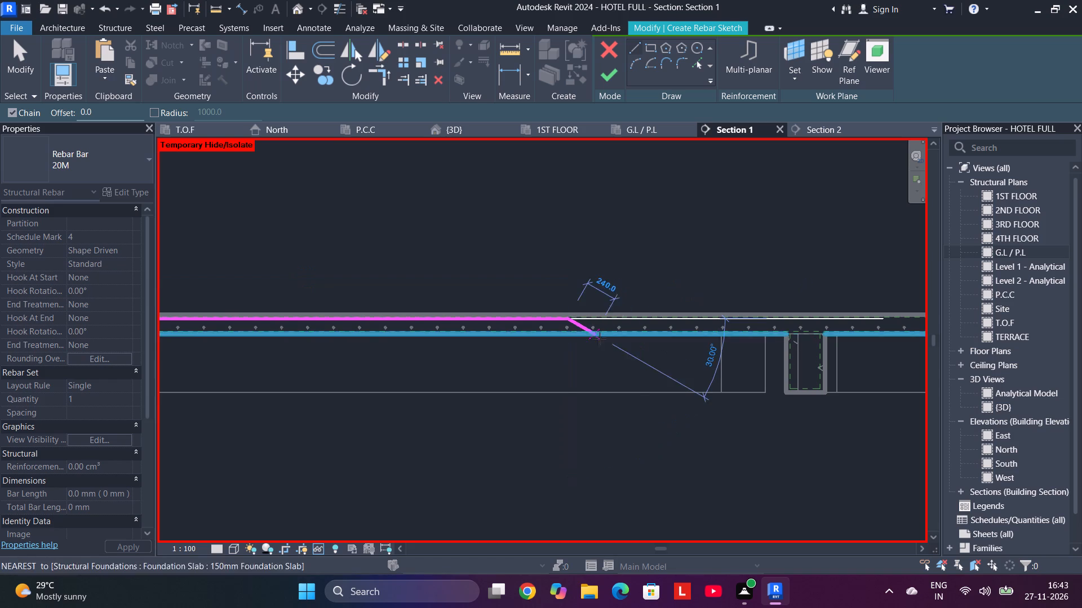
scroll(589, 334, "up", 4)
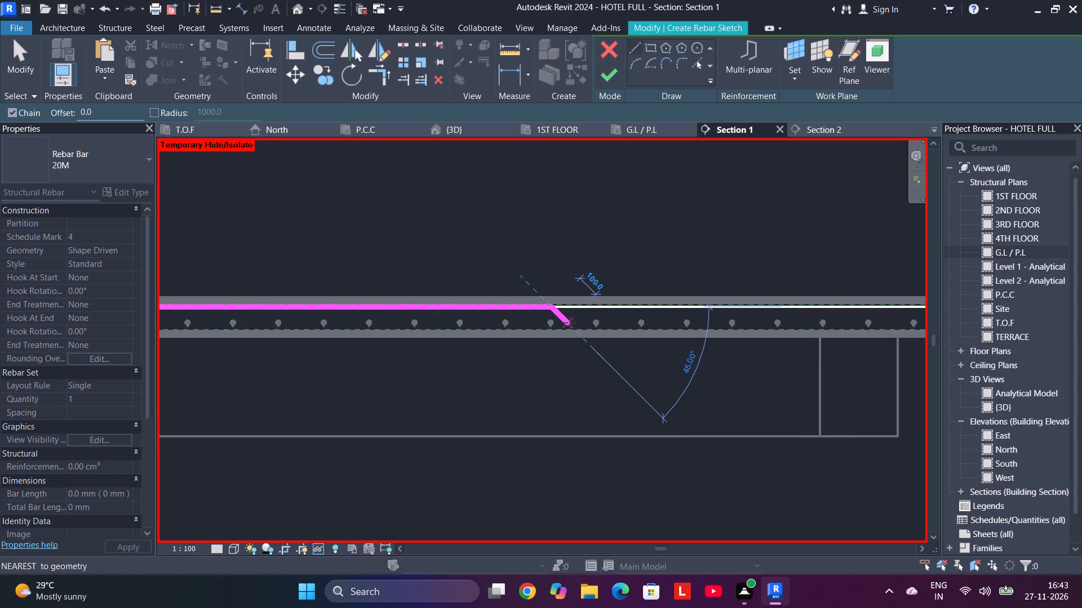
left_click(573, 324)
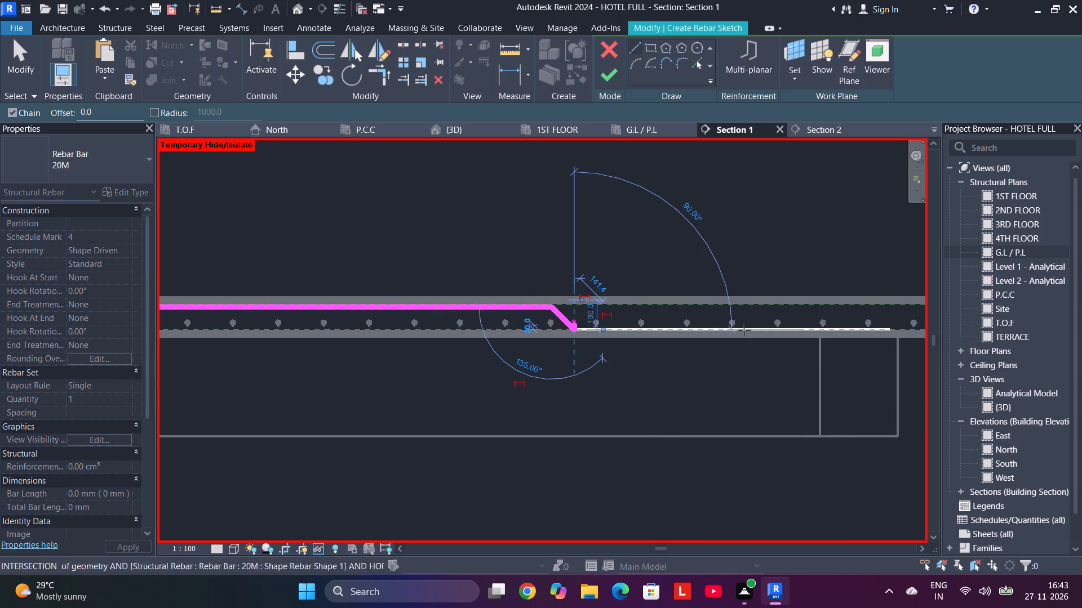
Continue the bar along the slab's bottom cover to just before the middle beam, ending with a 45° crank up about 141 mm long.
scroll(871, 329, "down", 1)
middle_click_drag(871, 329, 367, 345)
scroll(650, 356, "down", 4)
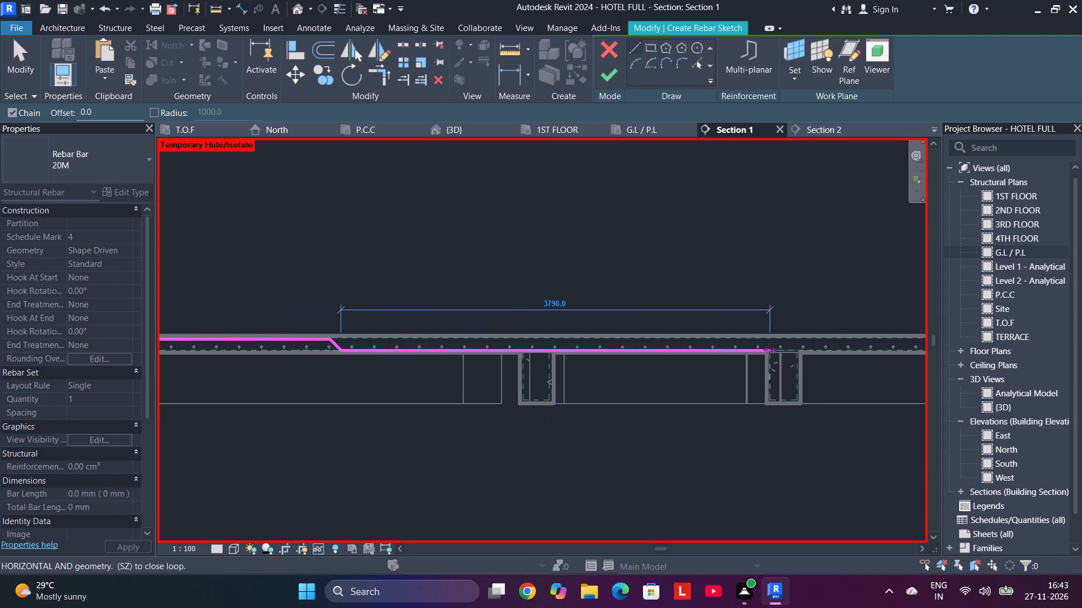
middle_click_drag(769, 350, 402, 347)
scroll(723, 346, "down", 6)
middle_click_drag(761, 347, 365, 361)
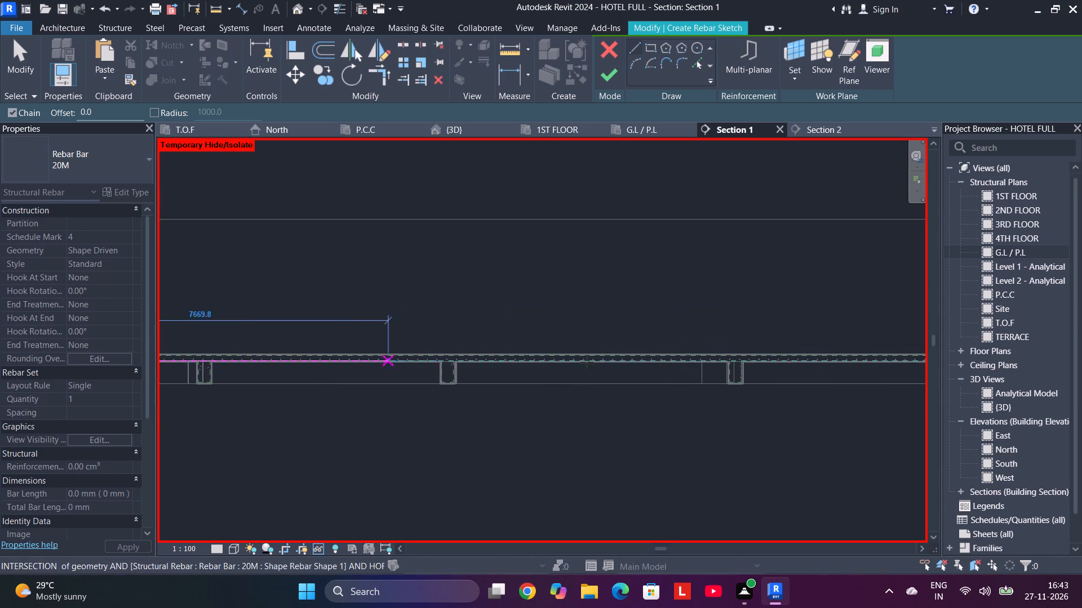
middle_click_drag(728, 356, 261, 350)
middle_click_drag(681, 356, 680, 357)
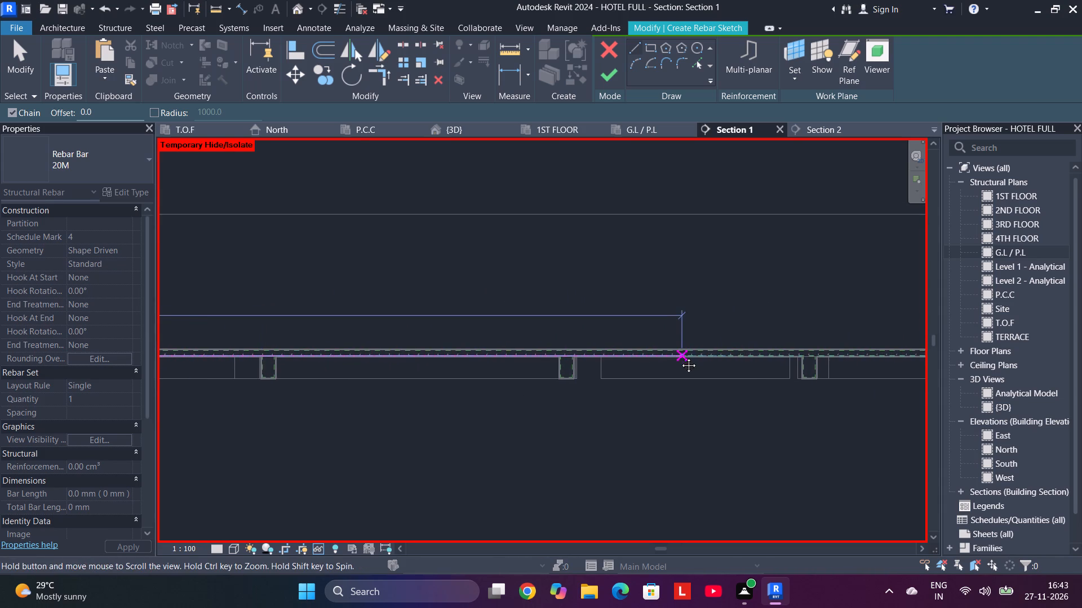
middle_click_drag(680, 357, 116, 350)
middle_click_drag(586, 346, 72, 345)
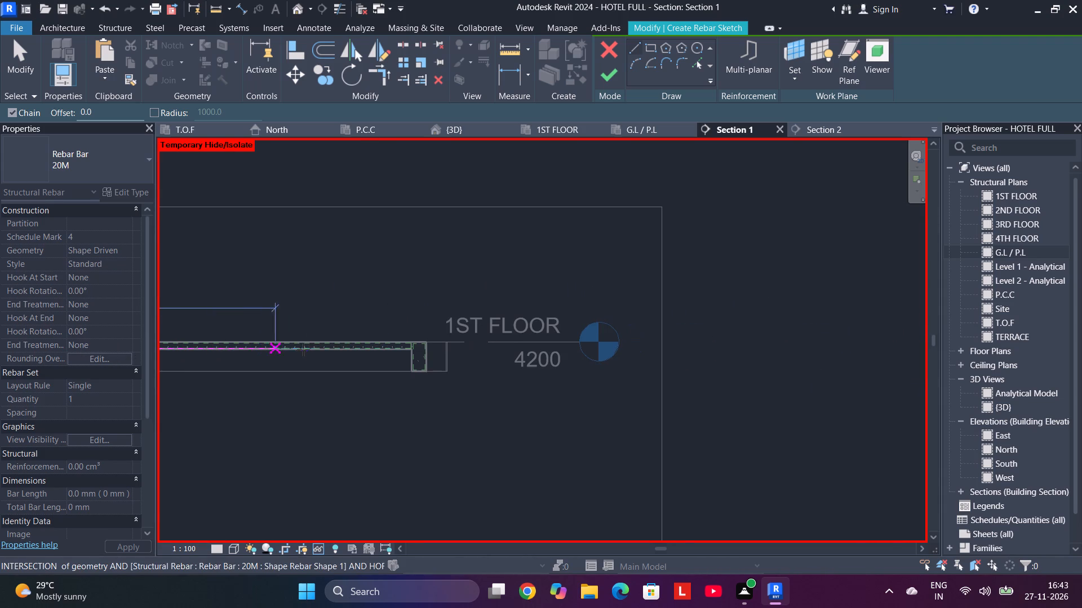
middle_click_drag(304, 350, 678, 357)
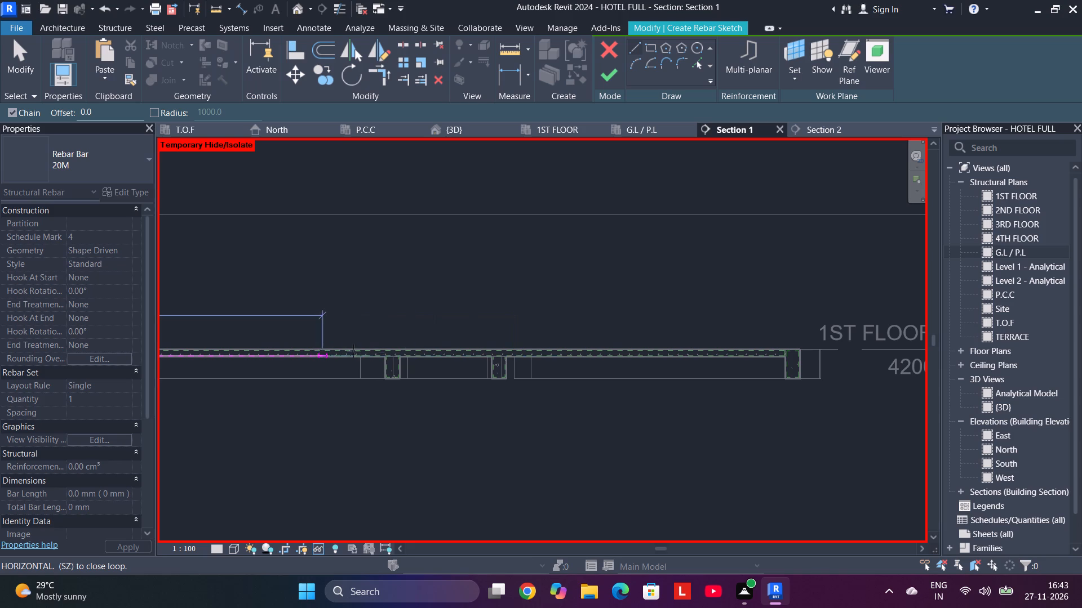
scroll(530, 355, "down", 3)
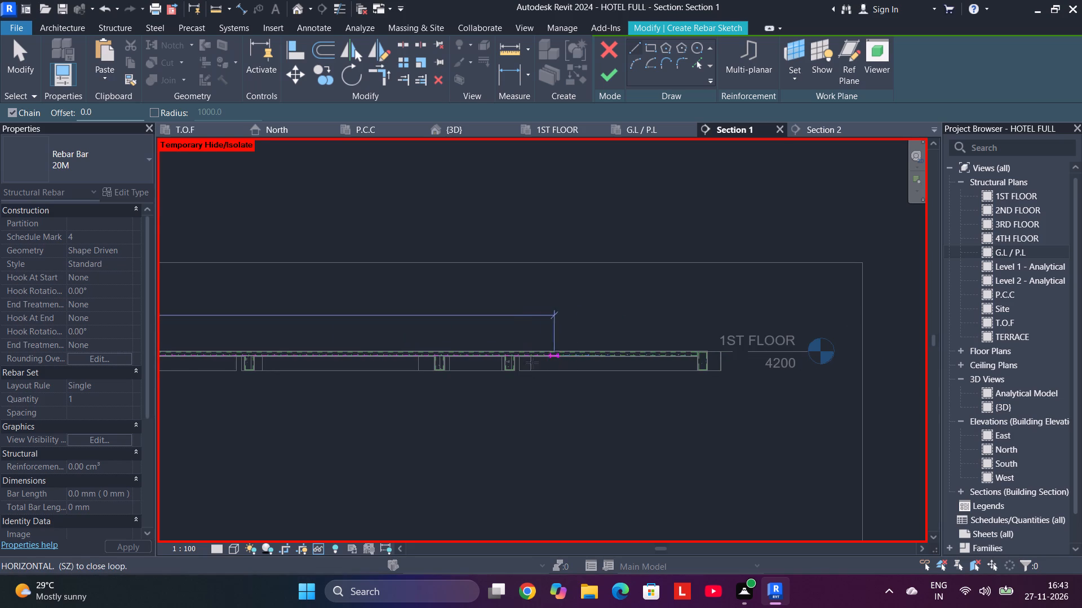
scroll(516, 361, "down", 4)
middle_click_drag(516, 361, 761, 348)
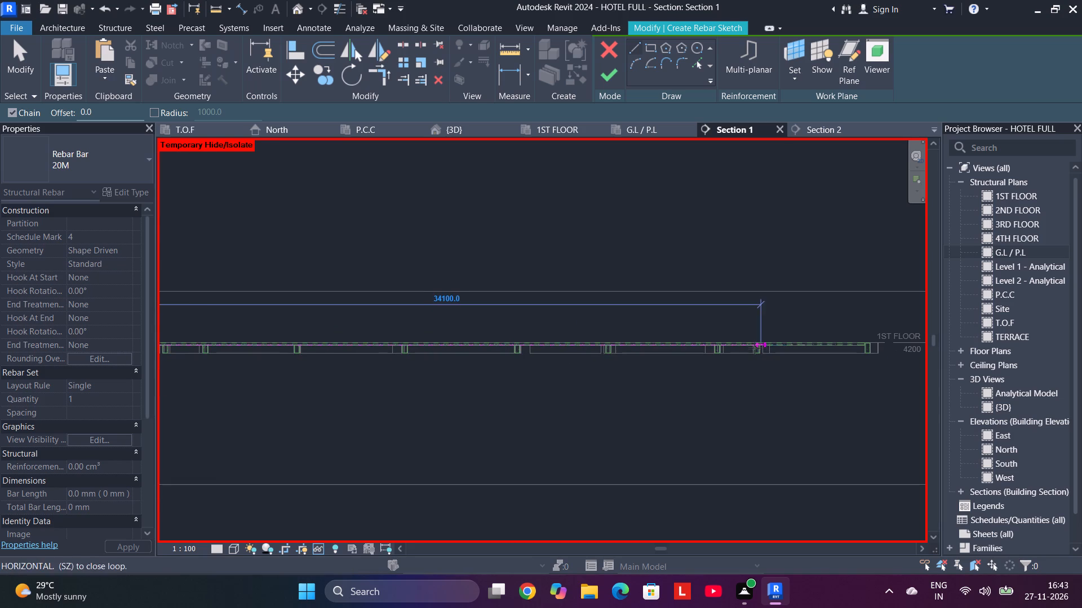
middle_click_drag(456, 355, 836, 341)
scroll(464, 352, "down", 1)
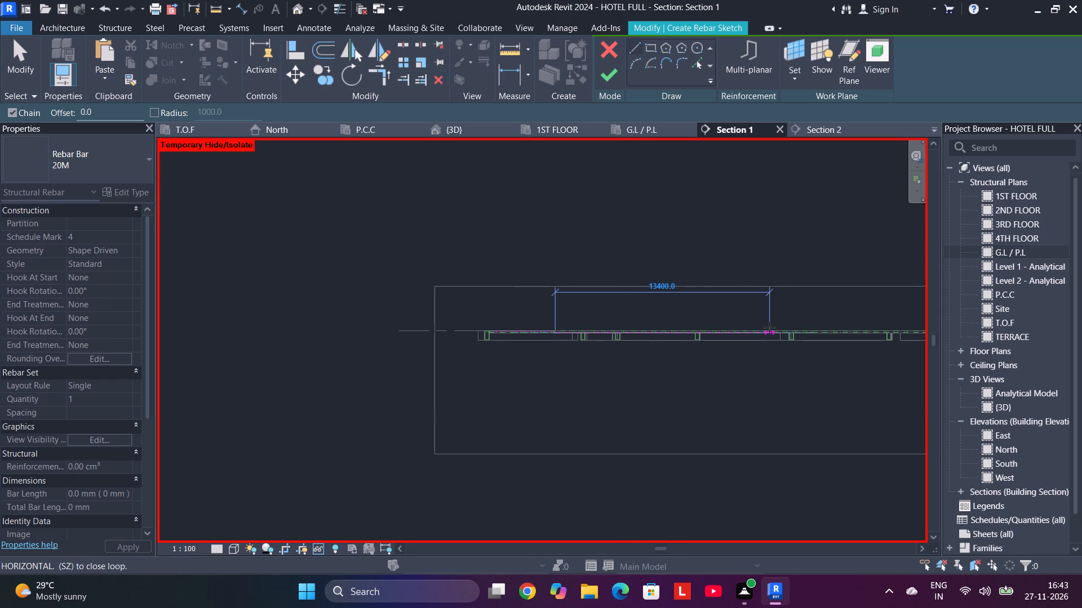
middle_click_drag(769, 328, 467, 331)
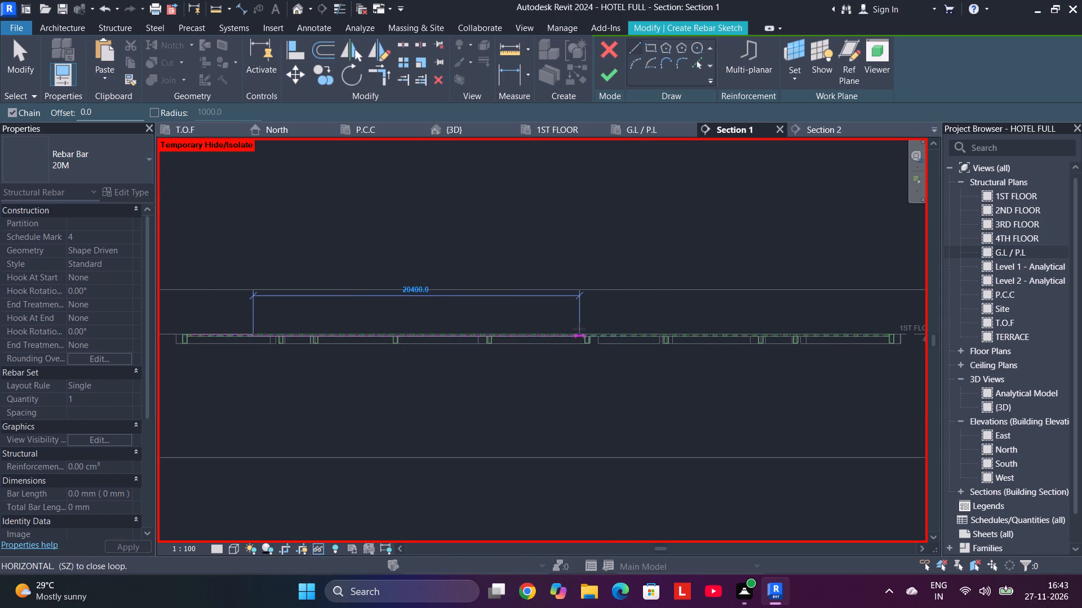
scroll(583, 335, "up", 2)
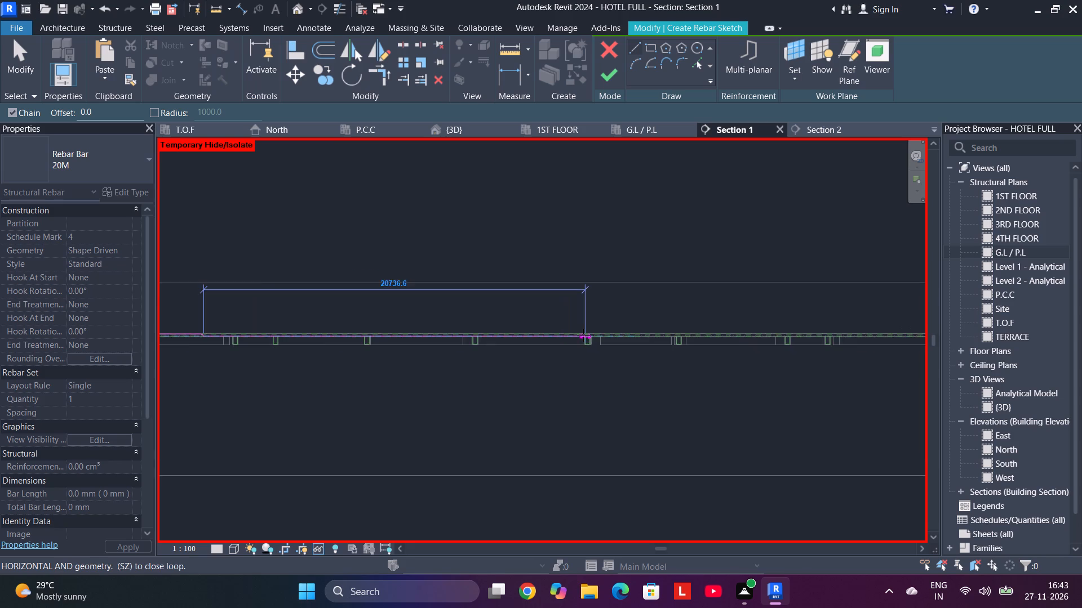
scroll(583, 335, "up", 2)
scroll(583, 335, "down", 1)
scroll(583, 335, "up", 8)
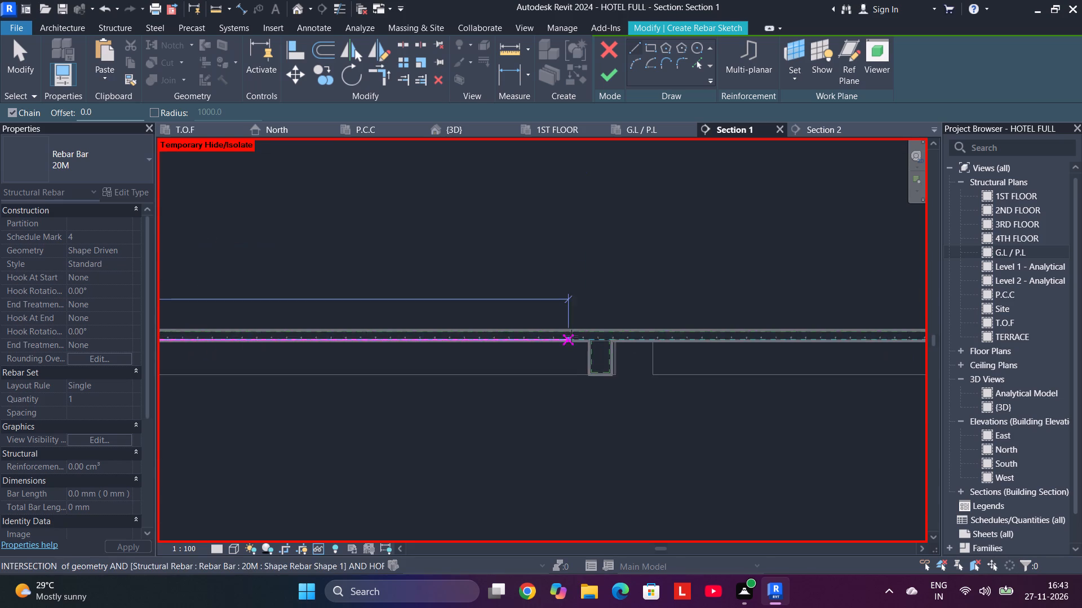
scroll(571, 336, "up", 8)
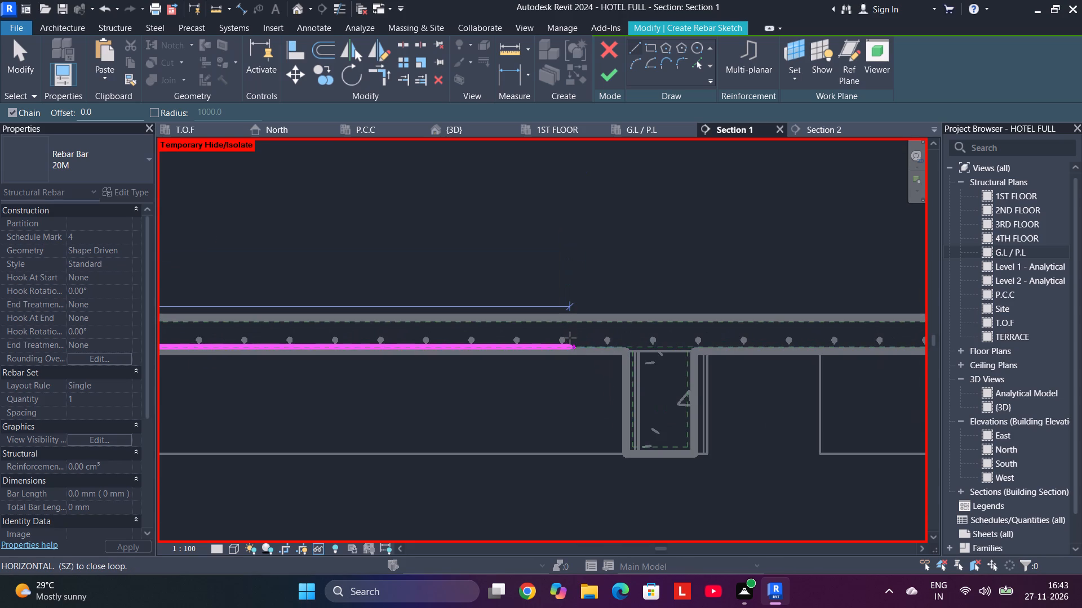
left_click(570, 339)
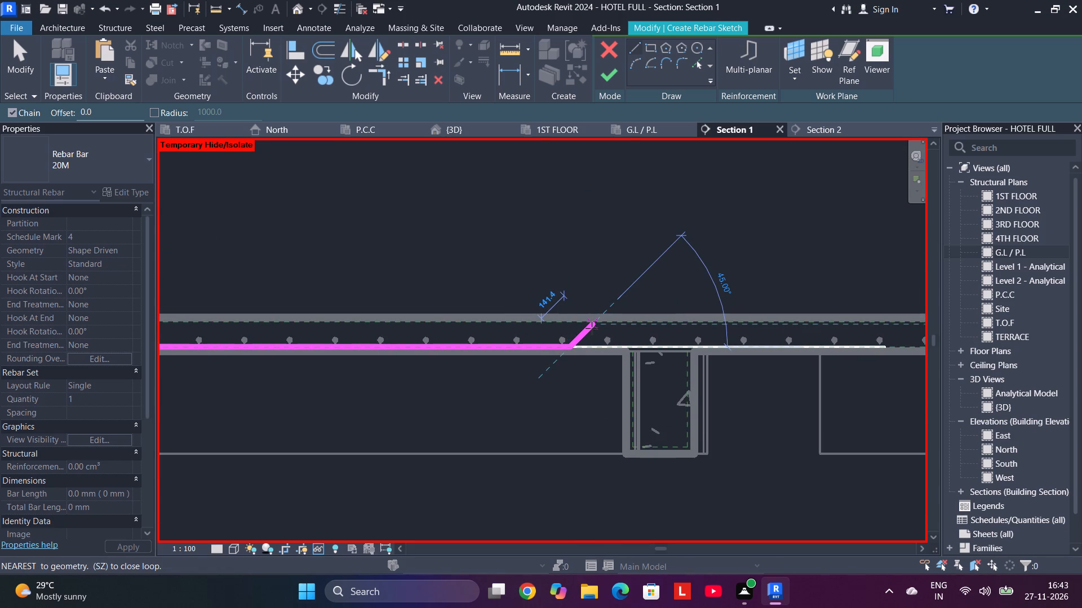
left_click(592, 328)
Run the bar along the top cover over the middle beam into the next bay, ending with a 45° crank down about 141 mm long.
middle_click_drag(765, 329, 363, 359)
scroll(369, 358, "down", 3)
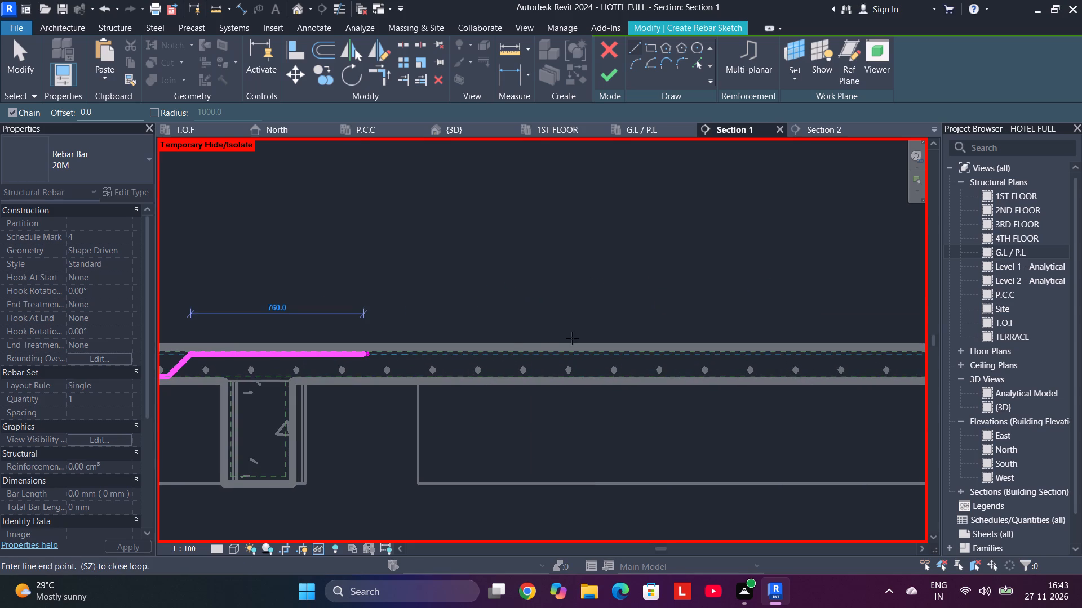
scroll(574, 338, "down", 4)
middle_click_drag(694, 354, 509, 363)
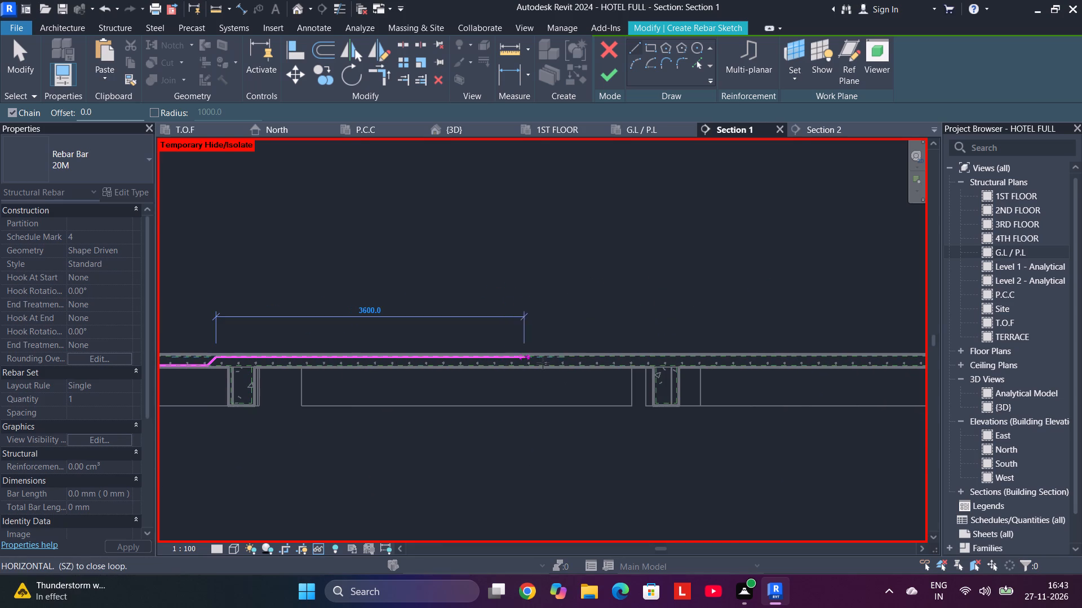
left_click(558, 359)
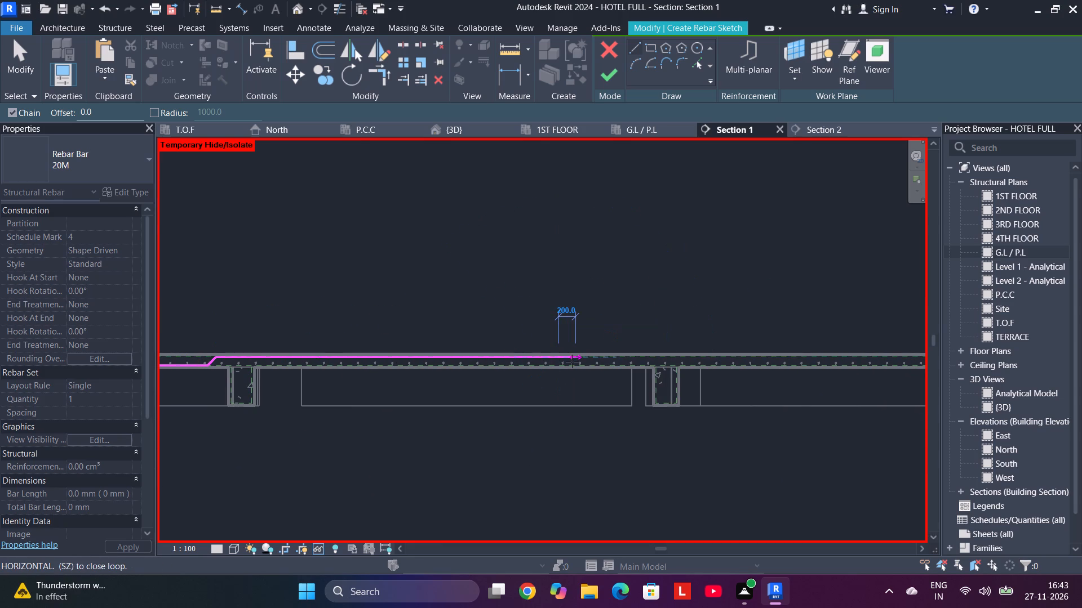
scroll(570, 365, "up", 5)
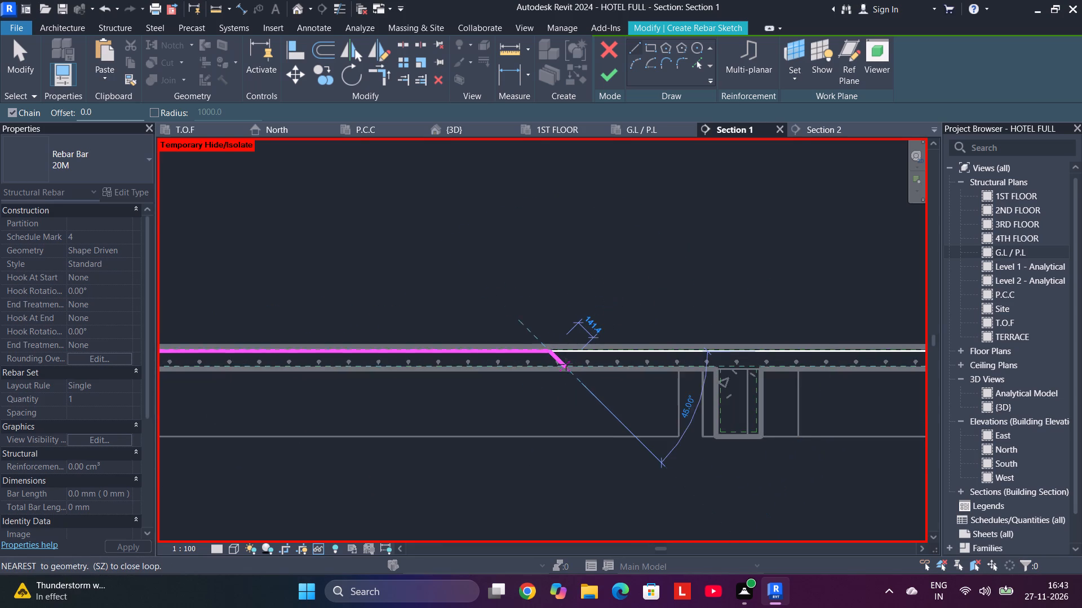
scroll(566, 364, "up", 2)
left_click(561, 364)
scroll(712, 358, "down", 4)
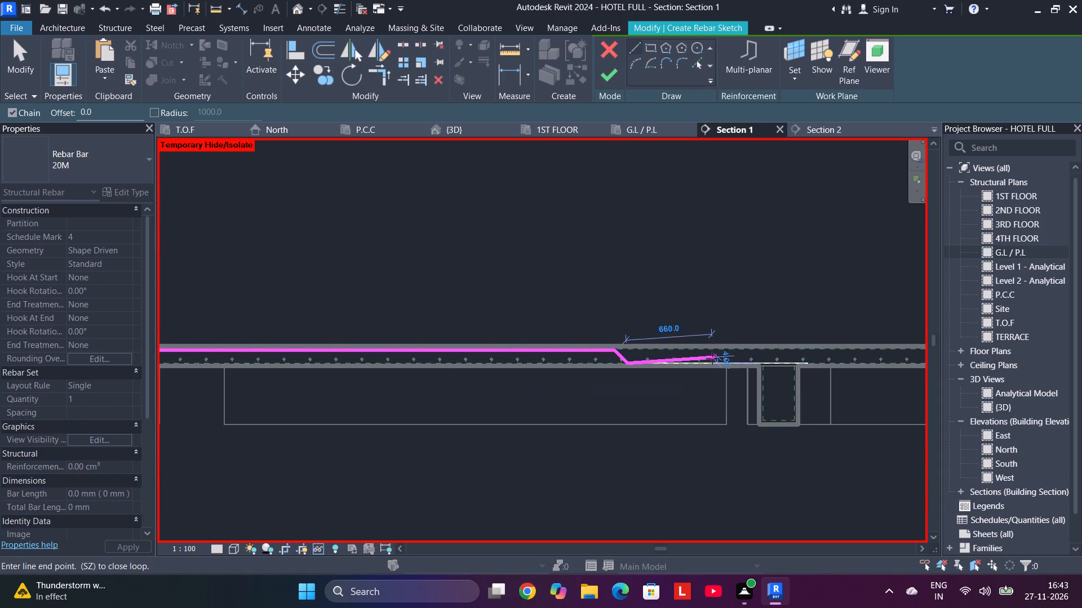
Continue the bar about 10.9 m along the slab's bottom cover, past the intermediate beams and into the far end bay.
scroll(712, 358, "down", 4)
middle_click_drag(704, 366, 175, 375)
middle_click_drag(779, 361, 363, 371)
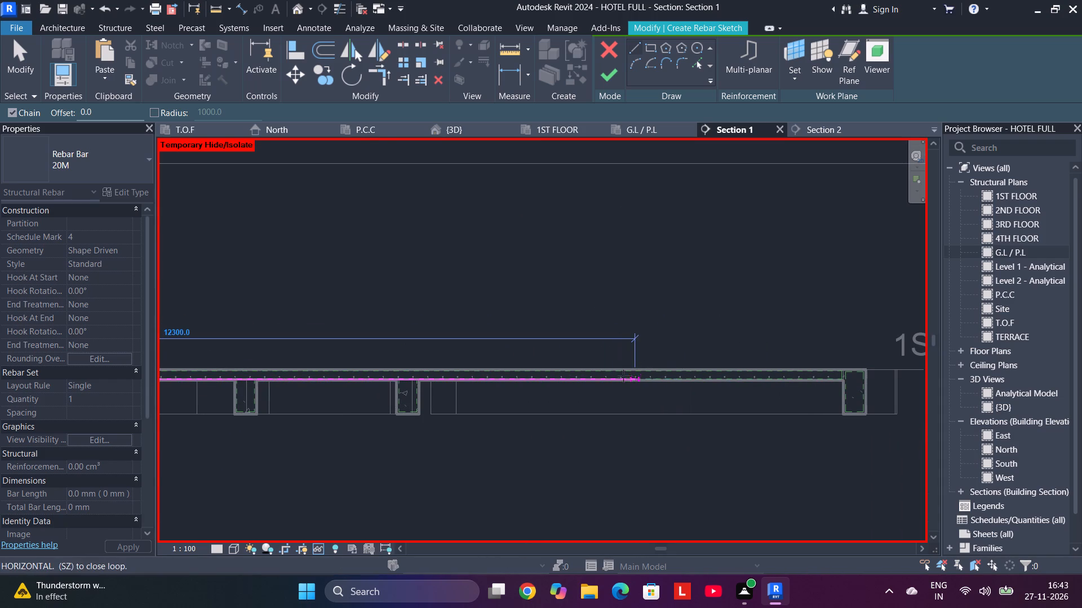
middle_click_drag(543, 379, 724, 369)
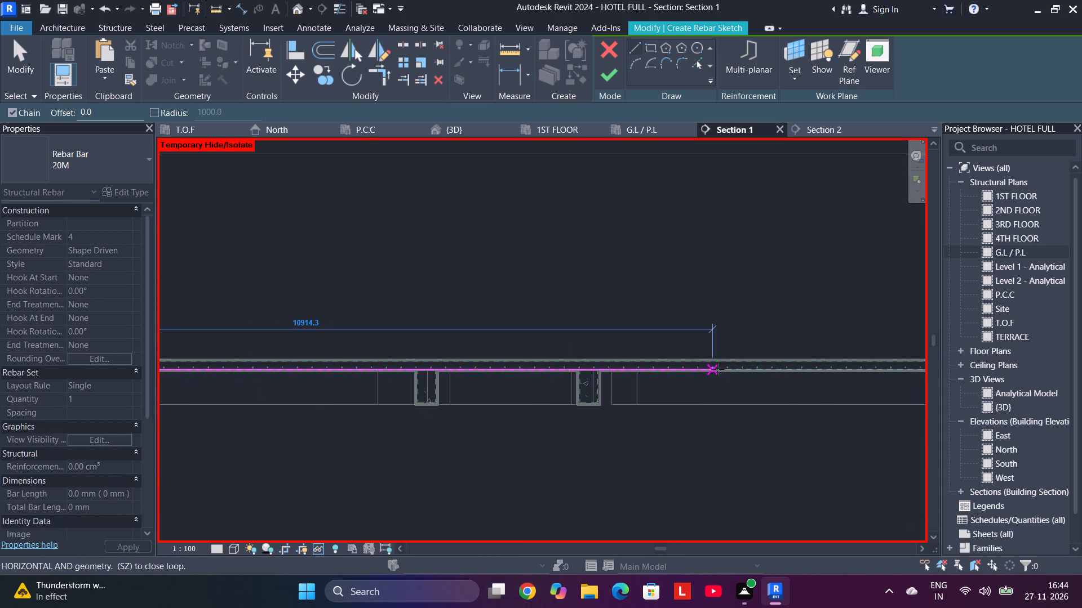
scroll(717, 369, "up", 9)
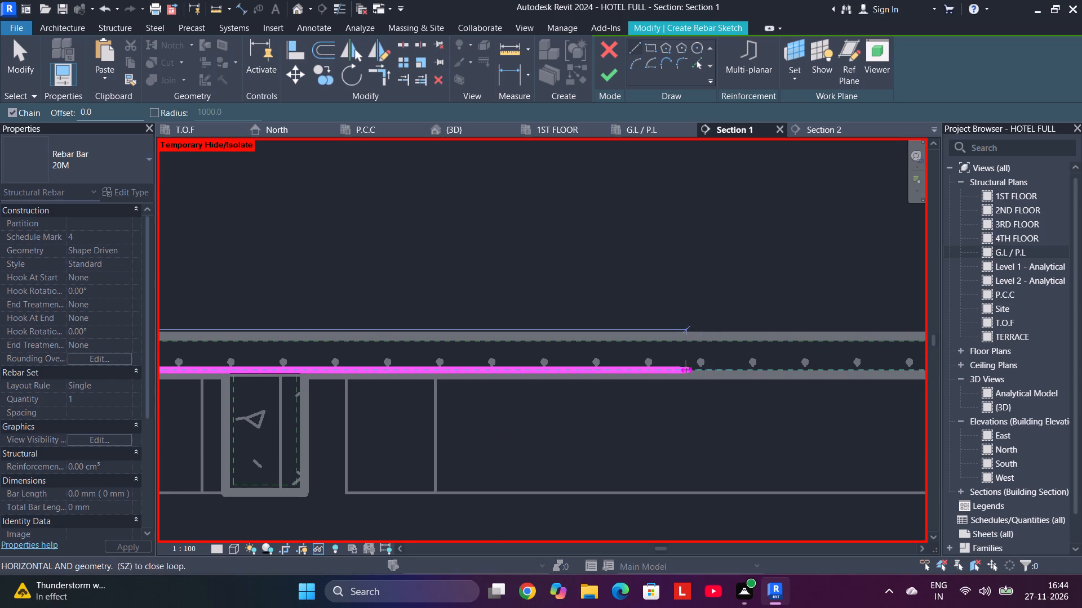
left_click(691, 364)
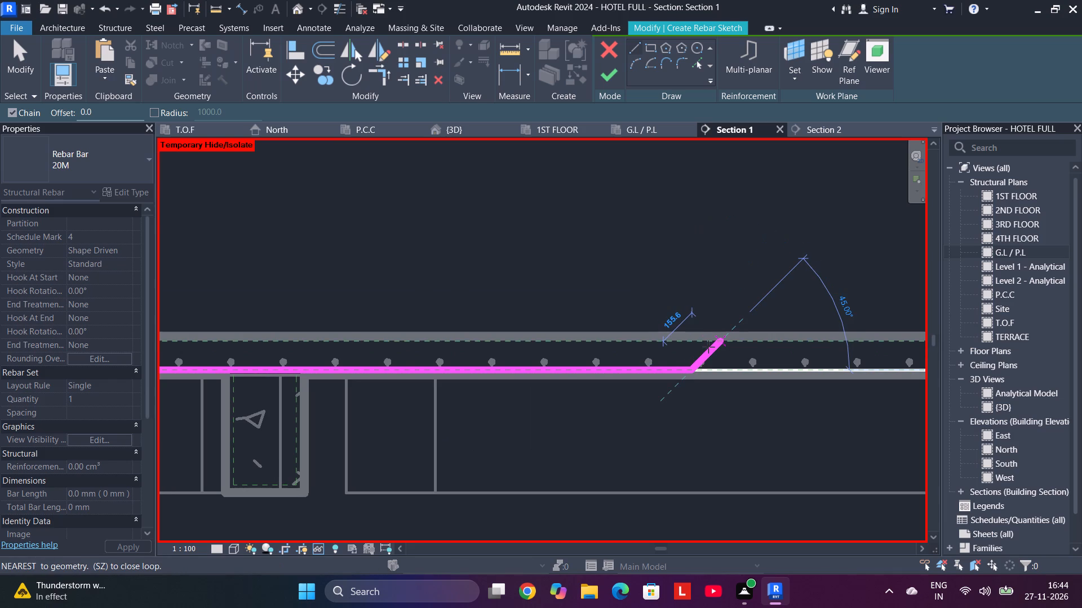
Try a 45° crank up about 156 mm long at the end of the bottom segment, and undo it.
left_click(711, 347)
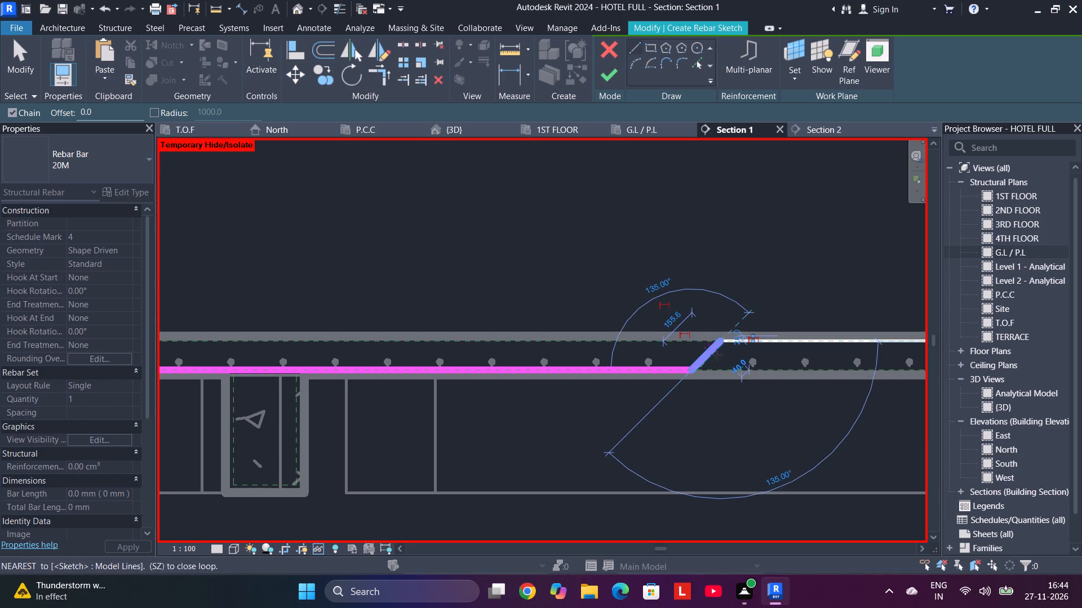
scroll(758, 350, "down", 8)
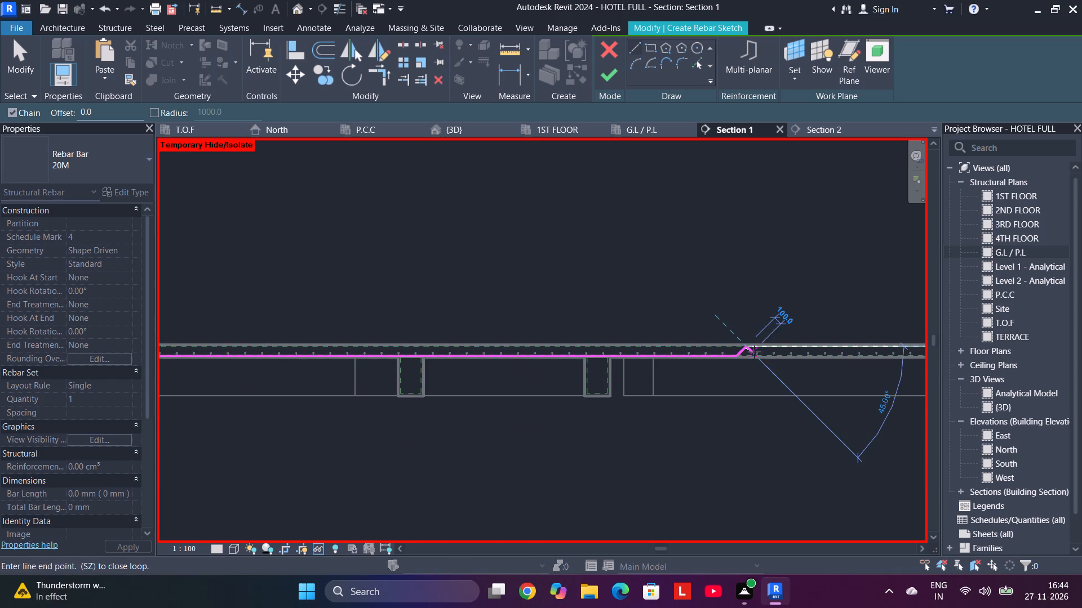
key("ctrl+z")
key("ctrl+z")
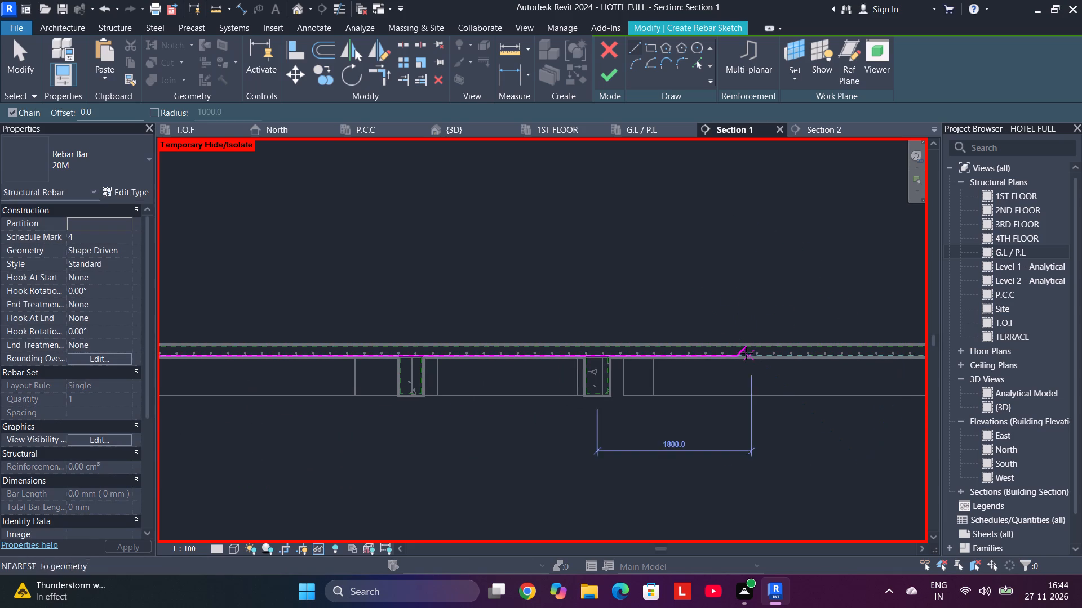
Crank the bar up 45° for about 141 mm, and run it about 4100 mm along the top cover to the far end beam.
left_click(693, 373)
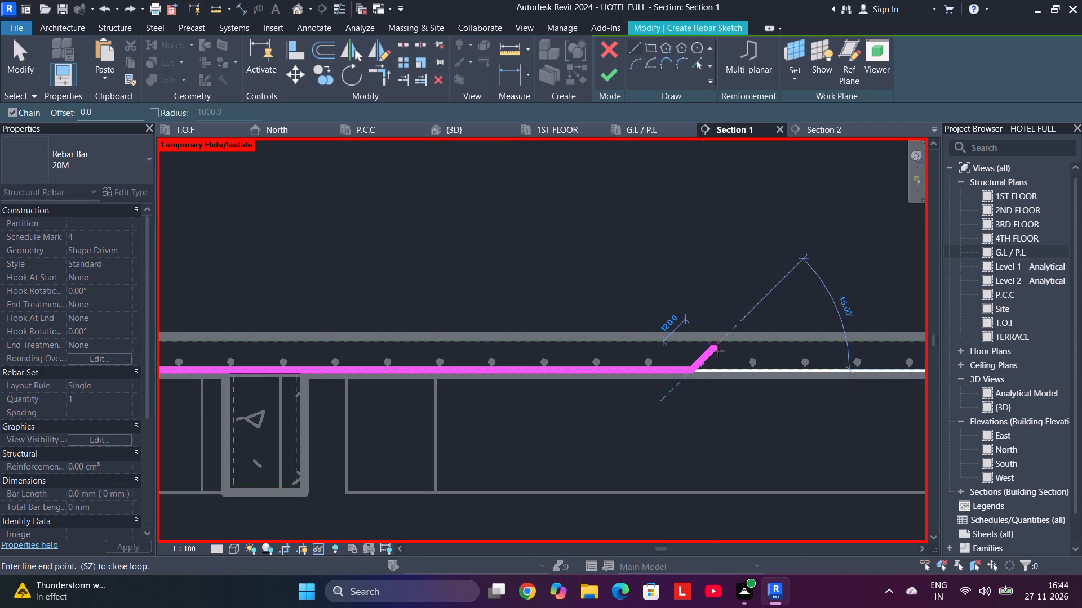
left_click(715, 350)
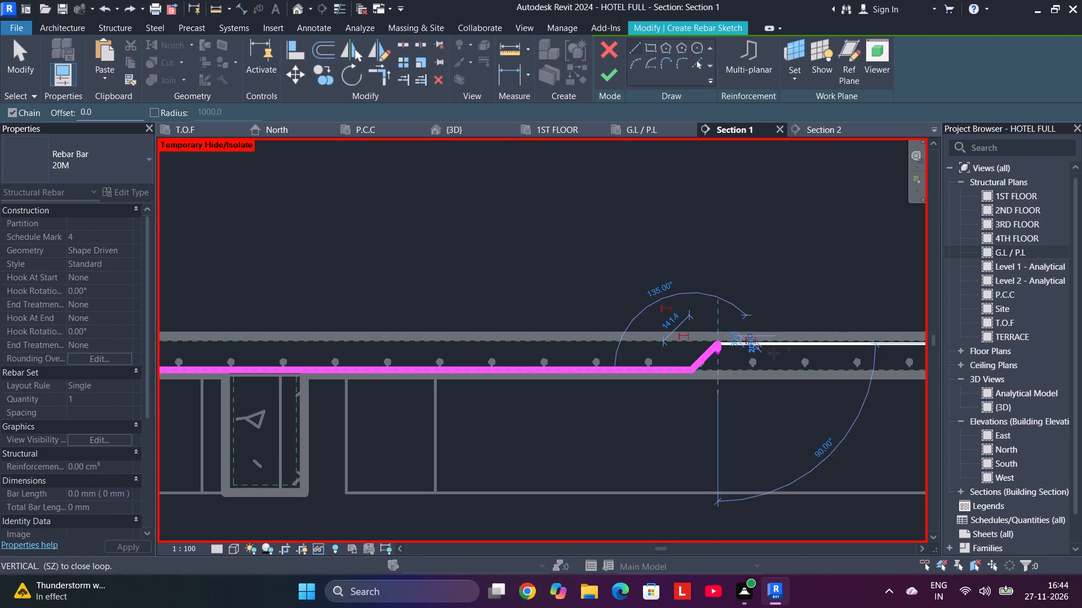
scroll(790, 354, "down", 5)
middle_click_drag(773, 363, 343, 372)
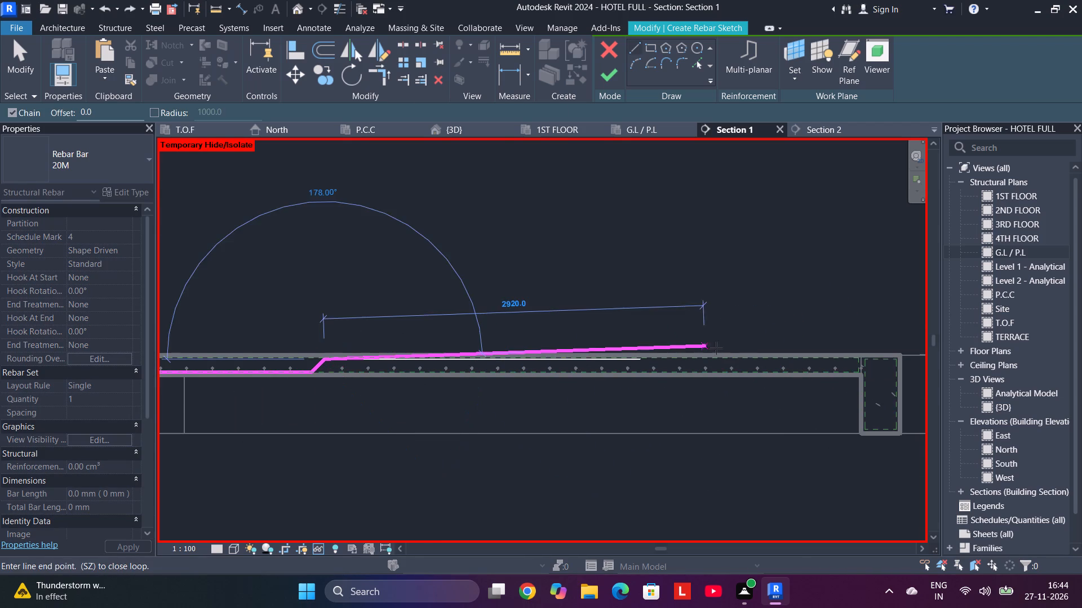
left_click(860, 366)
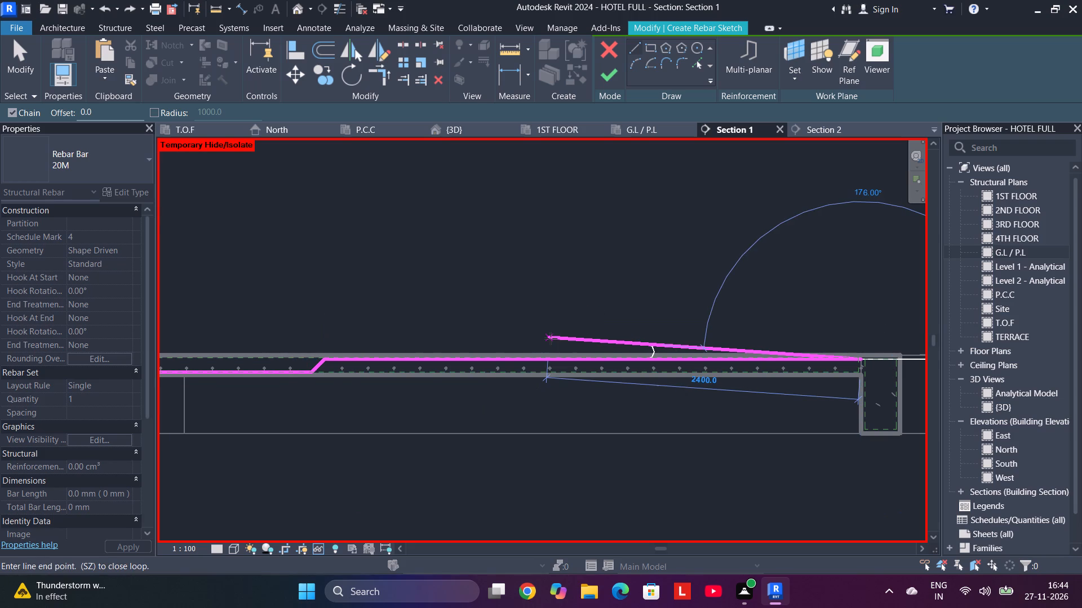
key("Escape")
Finish the cranked bar's sketch and leave rebar placement.
scroll(551, 327, "down", 10)
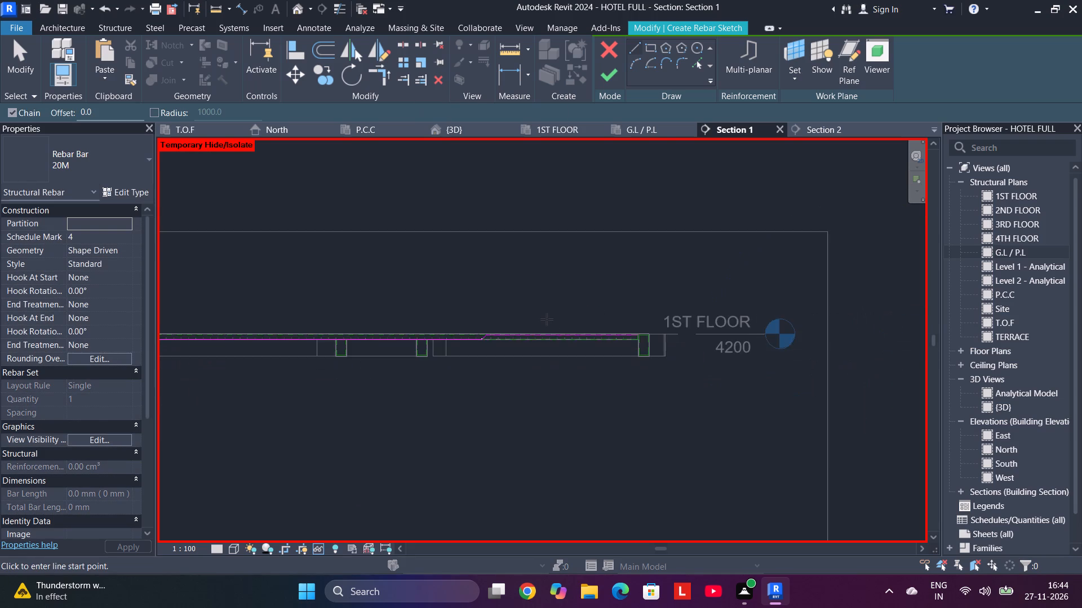
scroll(547, 319, "down", 2)
middle_click_drag(547, 319, 707, 318)
middle_click_drag(531, 285, 748, 298)
scroll(748, 298, "down", 3)
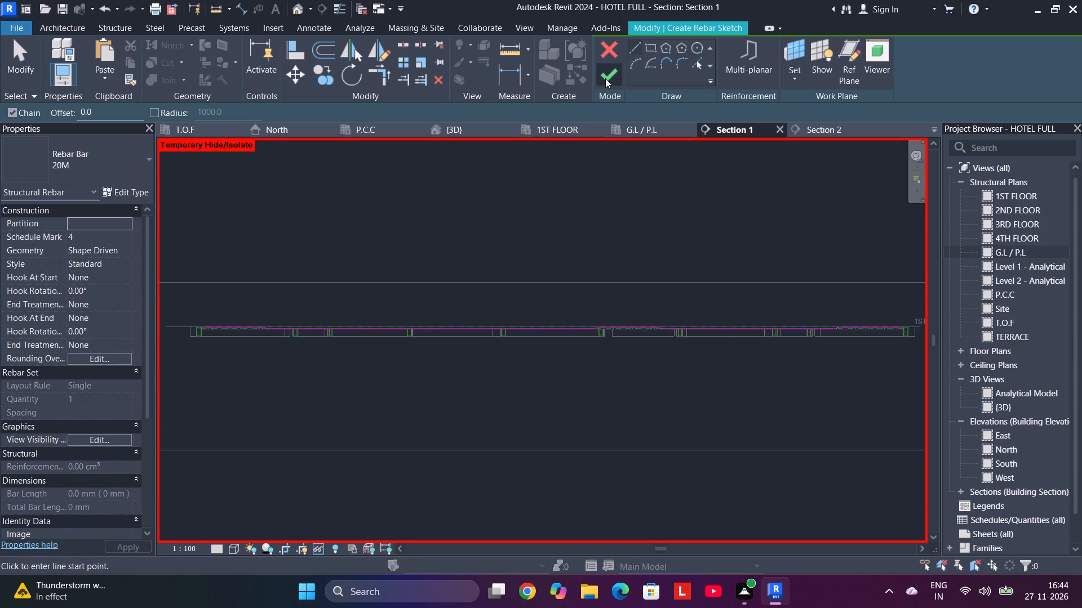
left_click(606, 78)
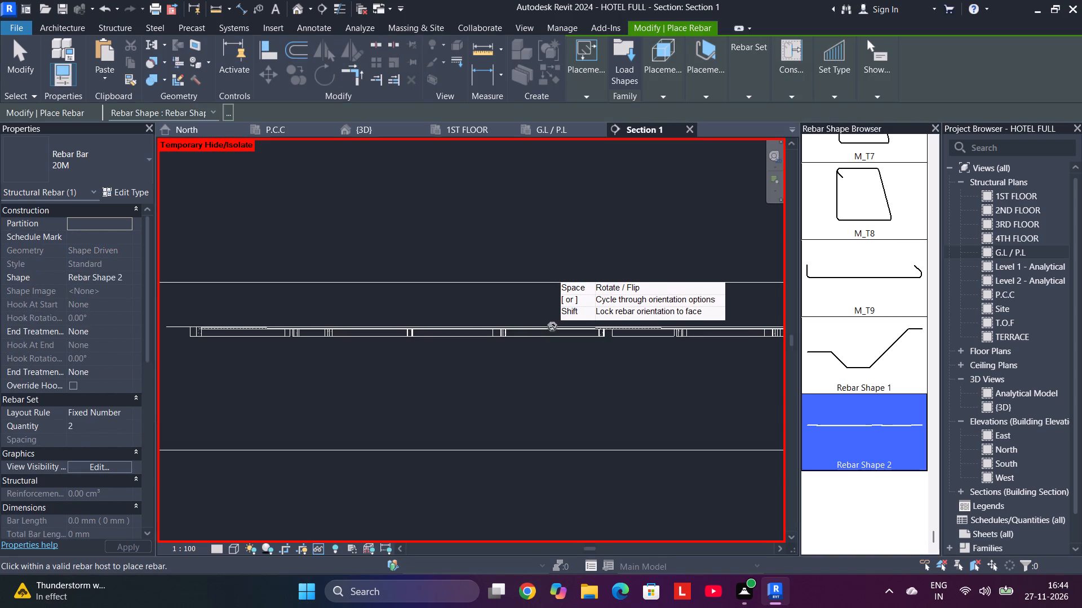
scroll(425, 337, "up", 11)
scroll(460, 293, "up", 5)
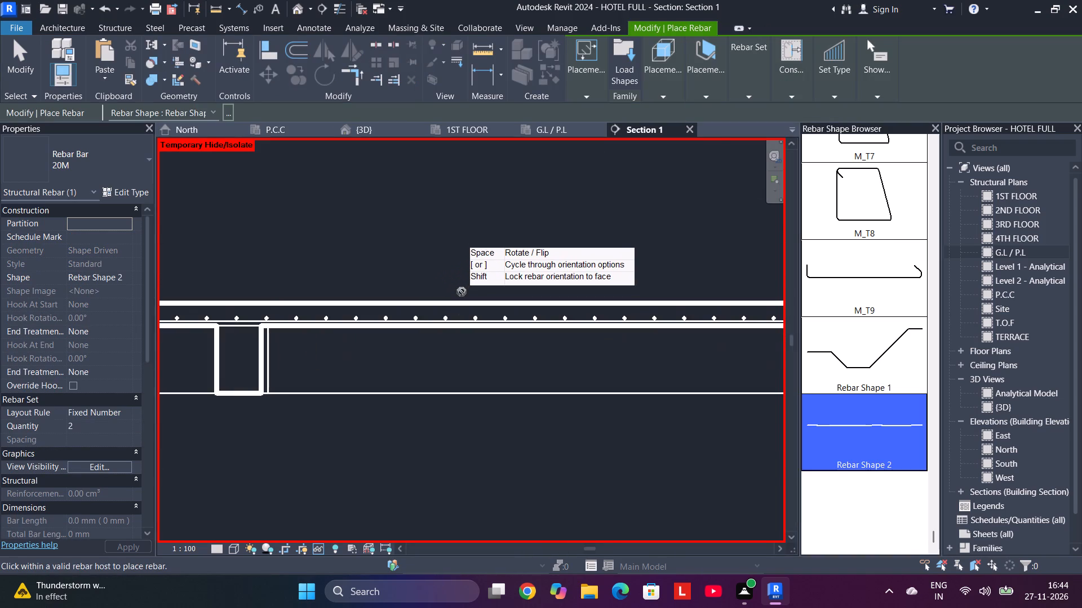
scroll(463, 291, "up", 5)
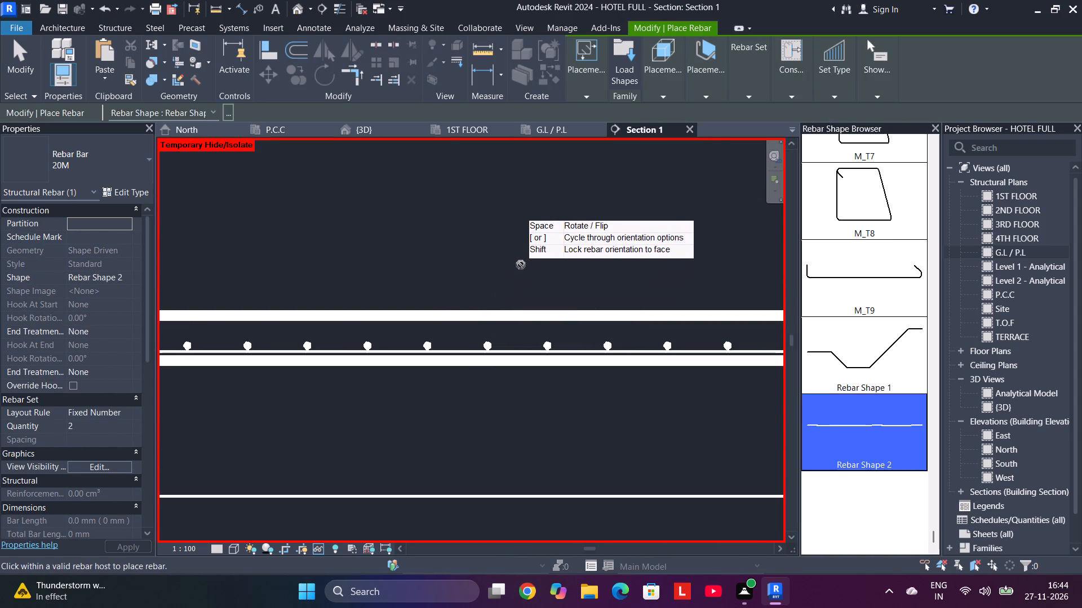
key("Escape")
Set the new cranked 20M bar's layout rule to Maximum Spacing with a spacing of 200 mm.
left_click(504, 350)
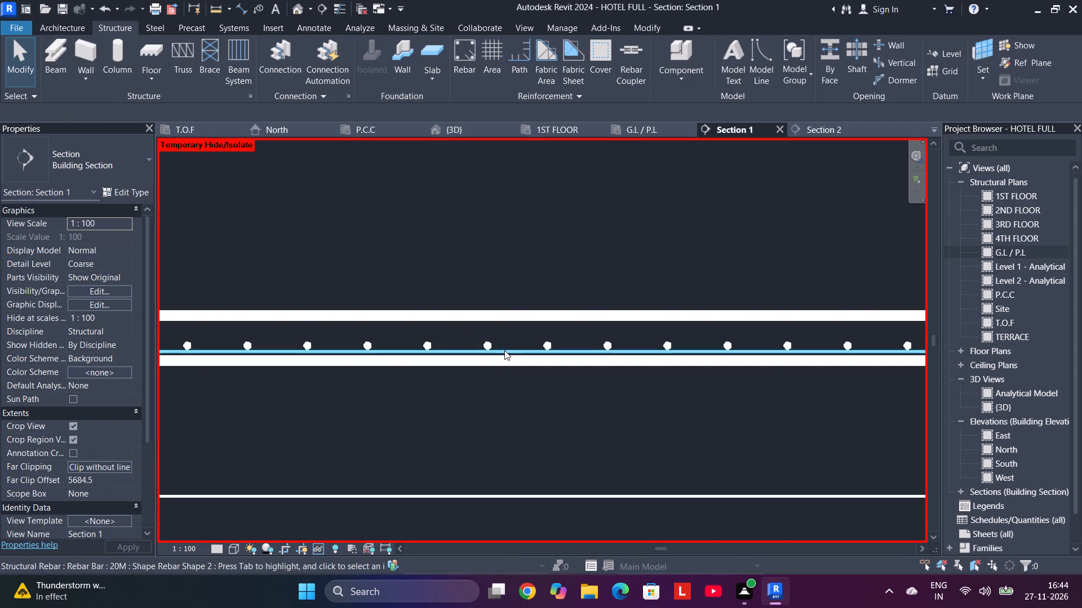
left_click(128, 439)
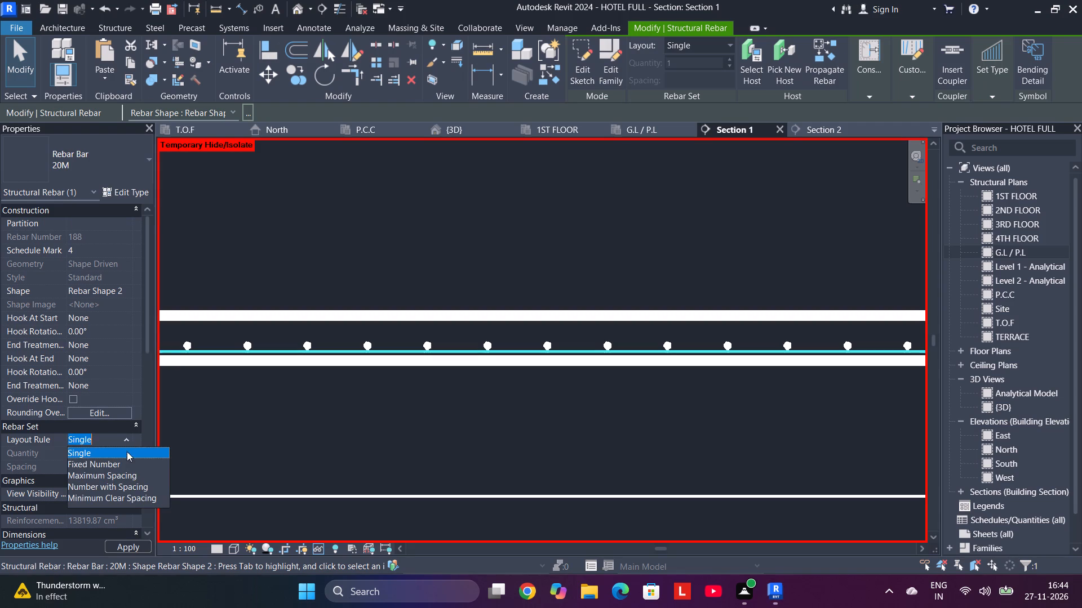
left_click(125, 478)
left_click(121, 463)
left_click_drag(121, 463, 97, 464)
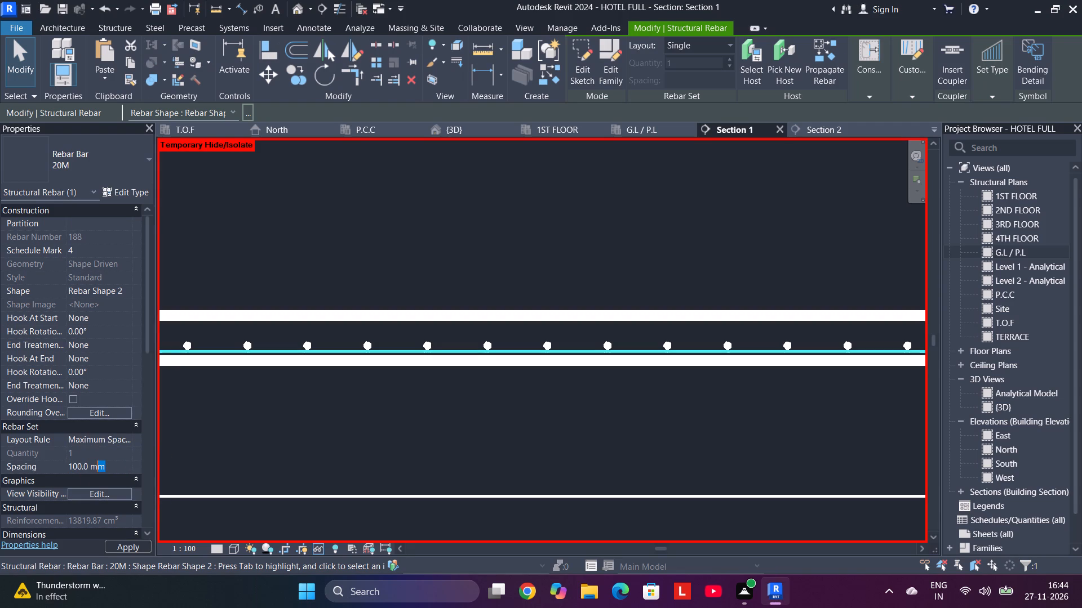
left_click_drag(97, 464, 30, 457)
key("2")
key("0")
key("0")
key("Return")
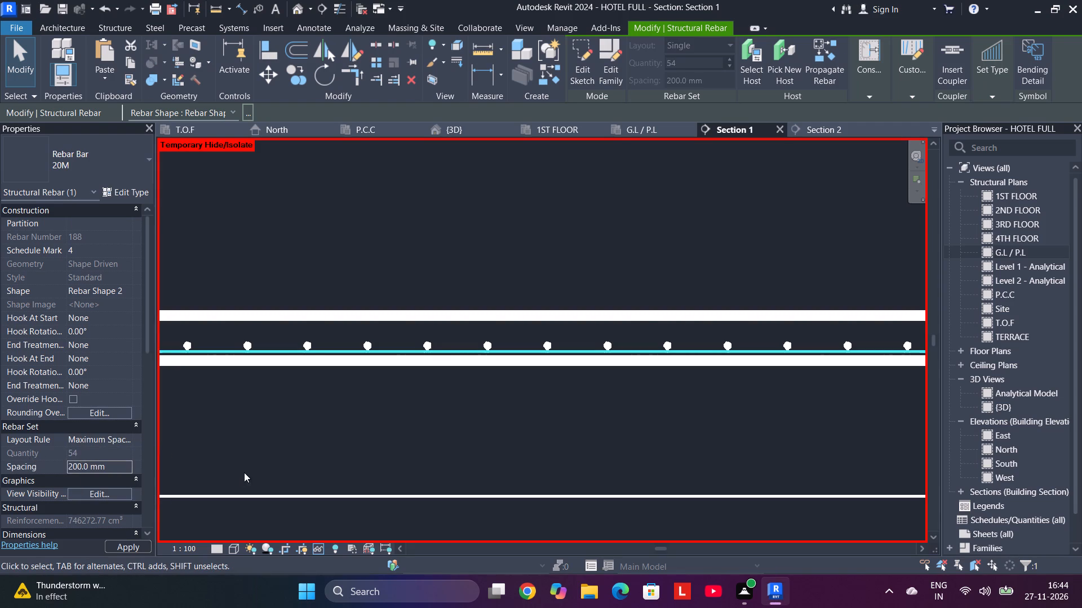
left_click(135, 545)
scroll(440, 359, "down", 10)
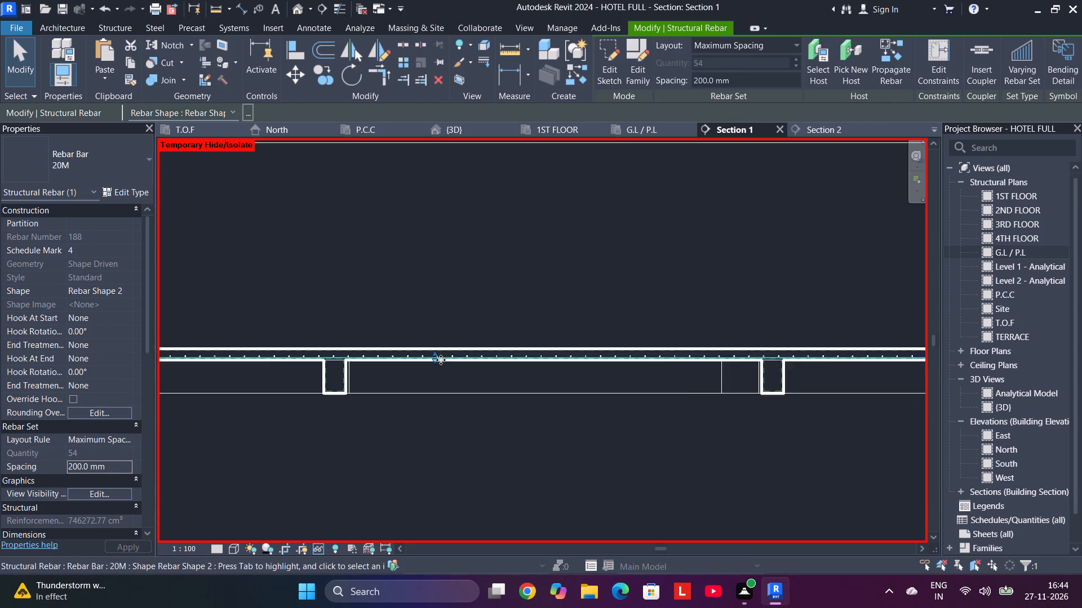
scroll(441, 360, "down", 5)
left_click(478, 321)
Temporarily hide the 300 x 600mm beams running lengthwise below the slab in Section 1.
scroll(478, 321, "down", 9)
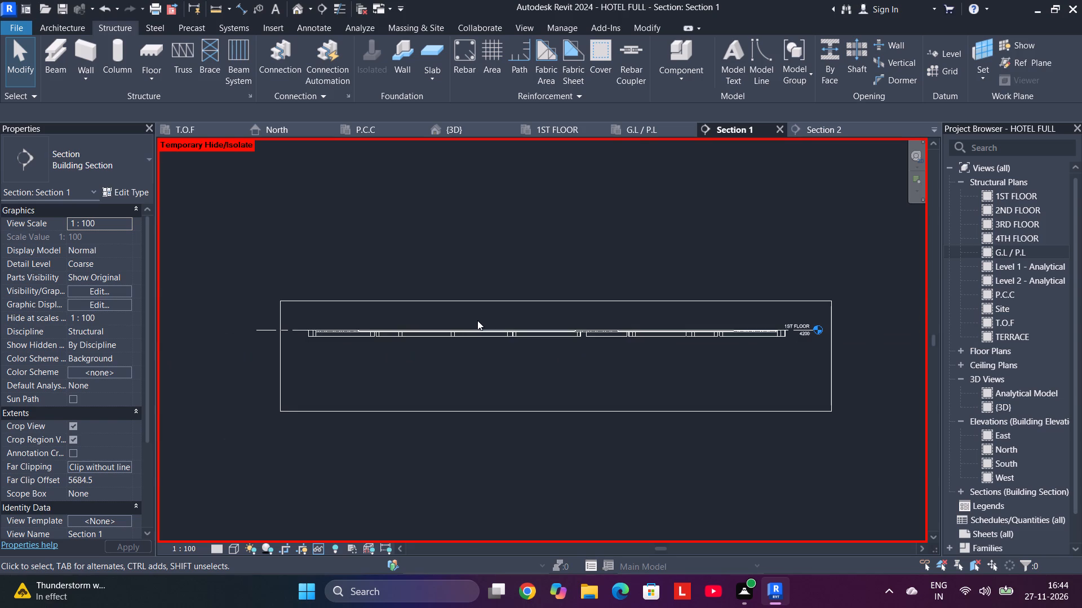
scroll(376, 356, "up", 7)
left_click_drag(352, 328, 301, 311)
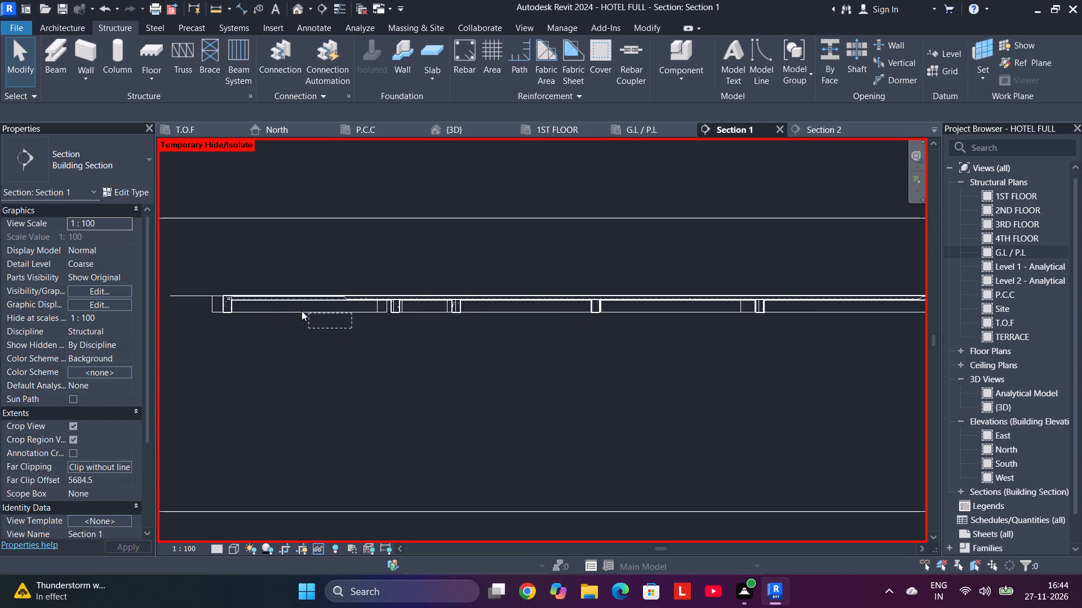
left_click_drag(301, 311, 299, 311)
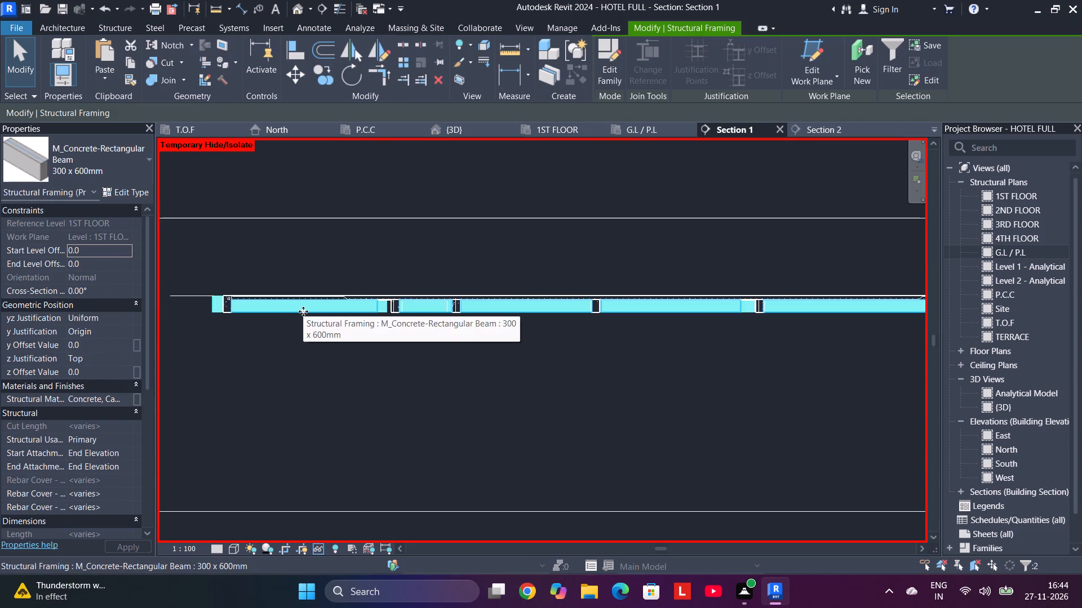
type("HH")
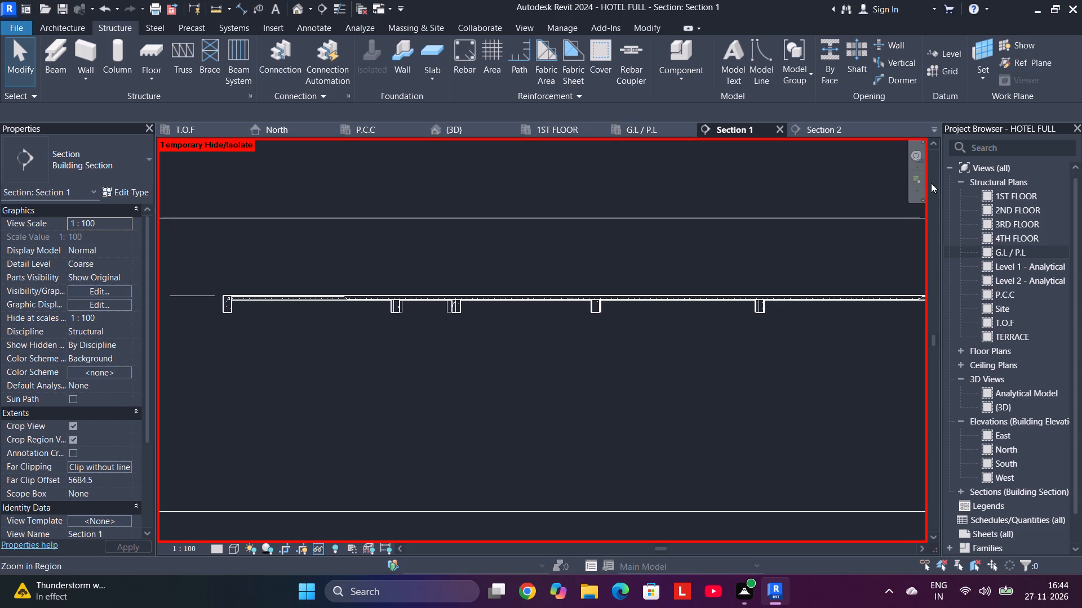
Examine the north block slab's 20M rebar in both directions in the 1ST FLOOR structural plan.
left_click(647, 130)
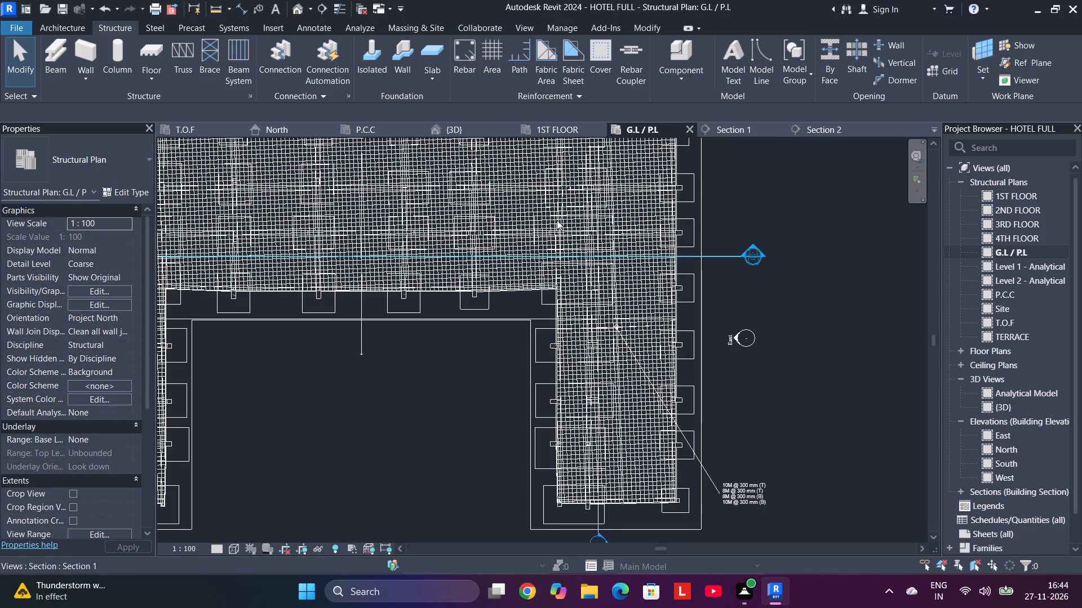
left_click(553, 125)
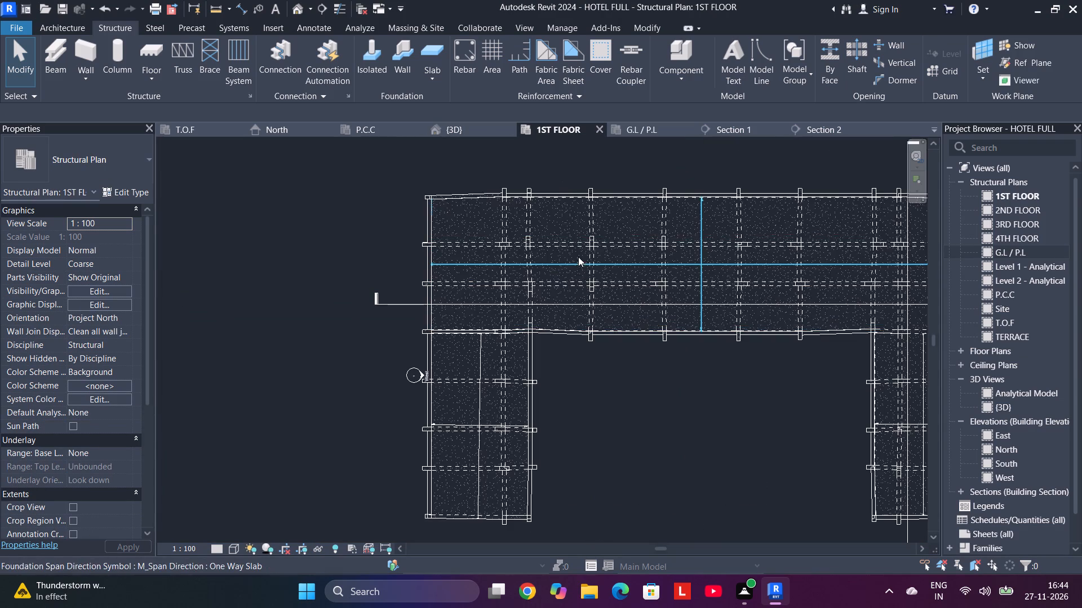
scroll(570, 233, "down", 4)
left_click_drag(617, 181, 598, 212)
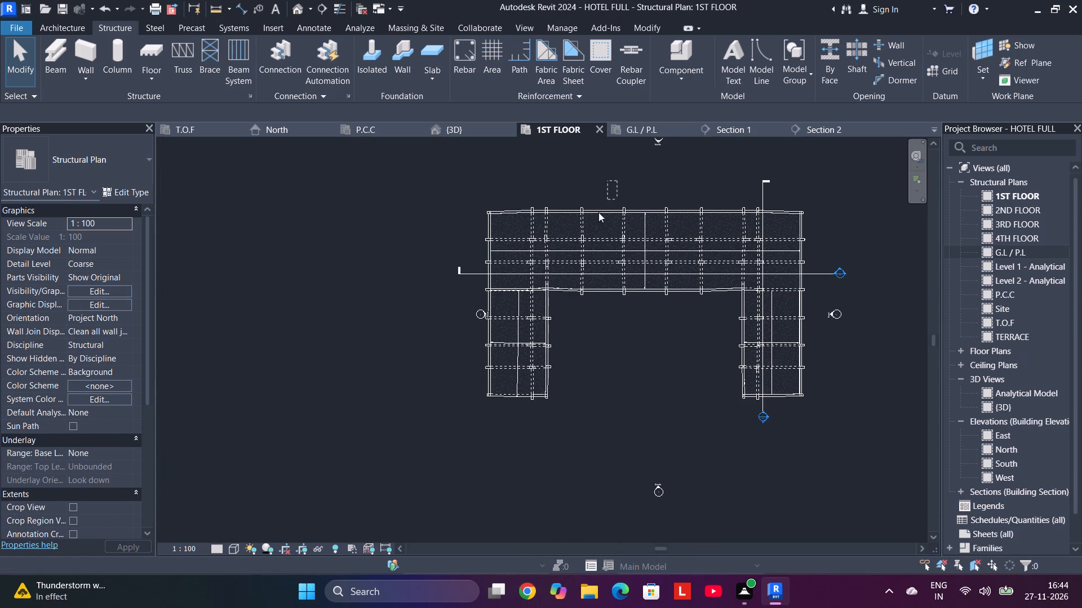
left_click_drag(598, 212, 555, 259)
scroll(558, 253, "up", 5)
scroll(730, 229, "up", 3)
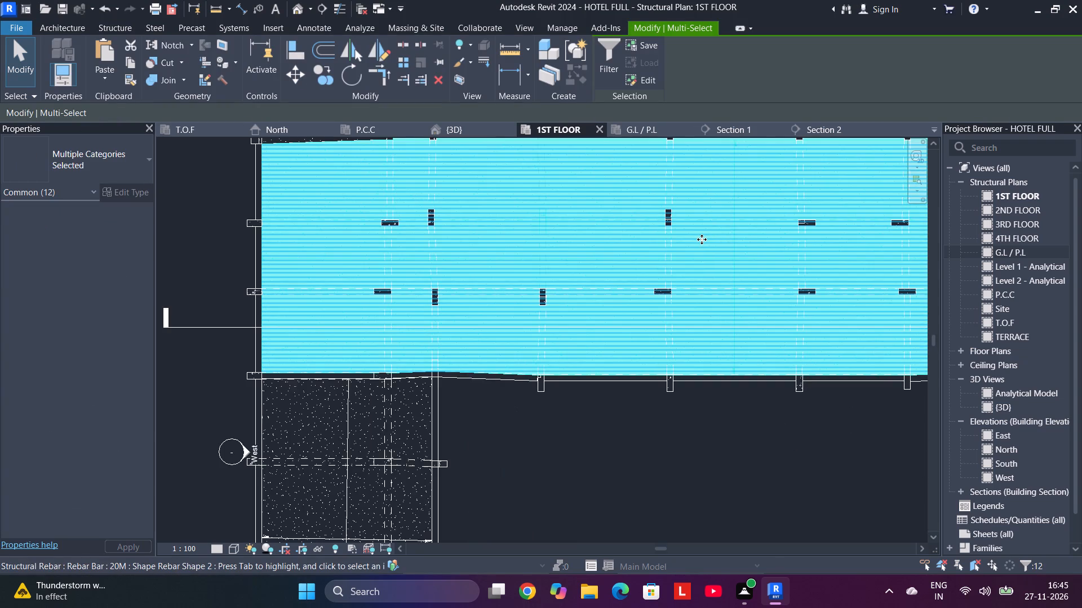
scroll(701, 239, "down", 3)
key("Escape")
middle_click_drag(710, 237, 409, 355)
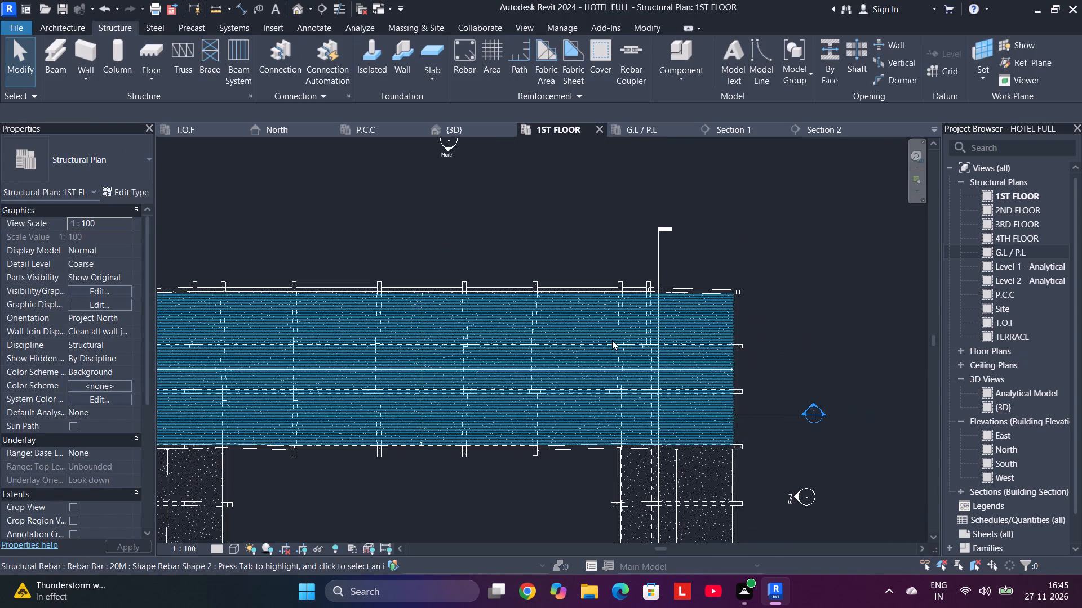
scroll(612, 340, "up", 7)
scroll(634, 321, "down", 6)
scroll(416, 422, "up", 7)
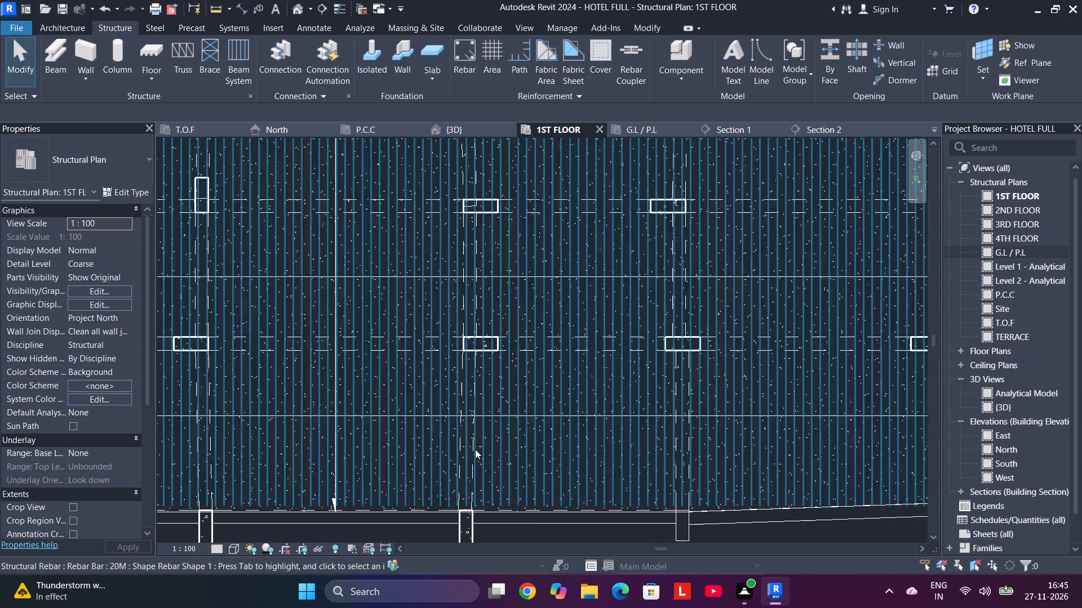
scroll(567, 470, "down", 5)
left_click_drag(477, 524, 455, 498)
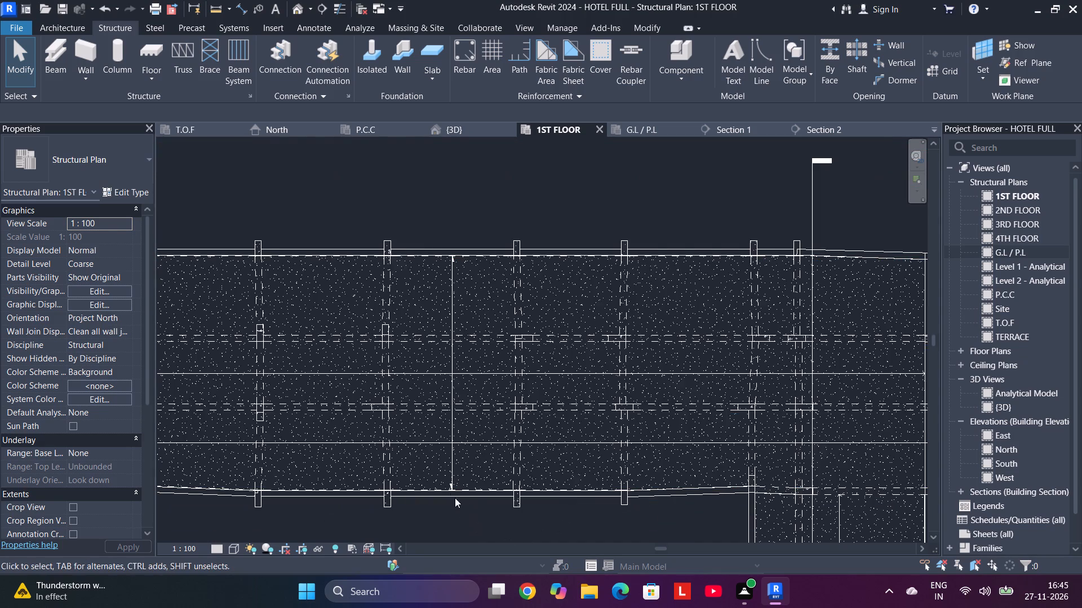
left_click_drag(455, 498, 508, 504)
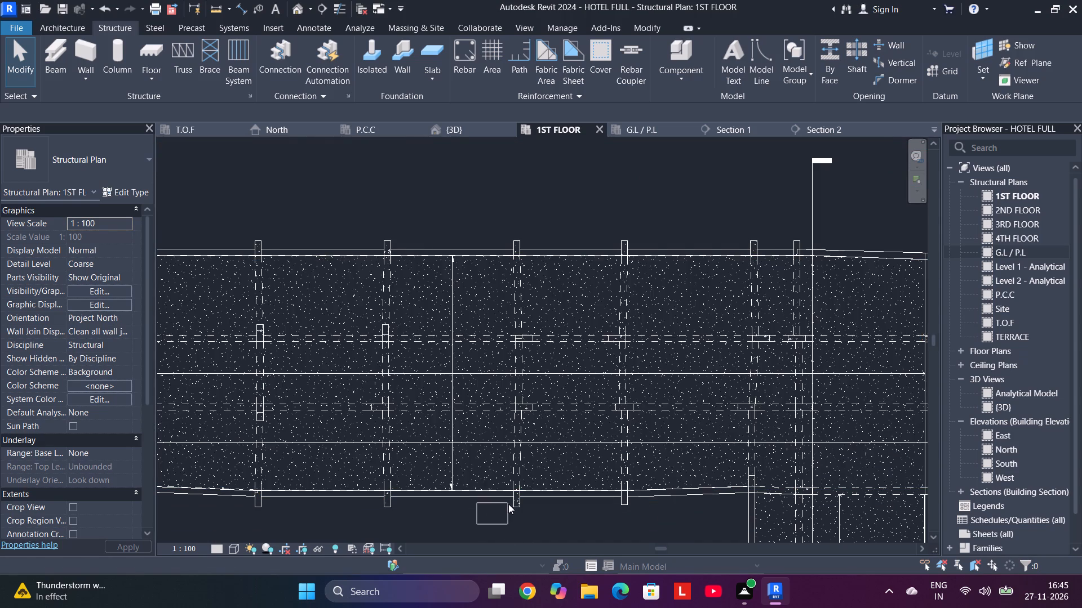
left_click_drag(508, 504, 531, 521)
scroll(531, 521, "down", 6)
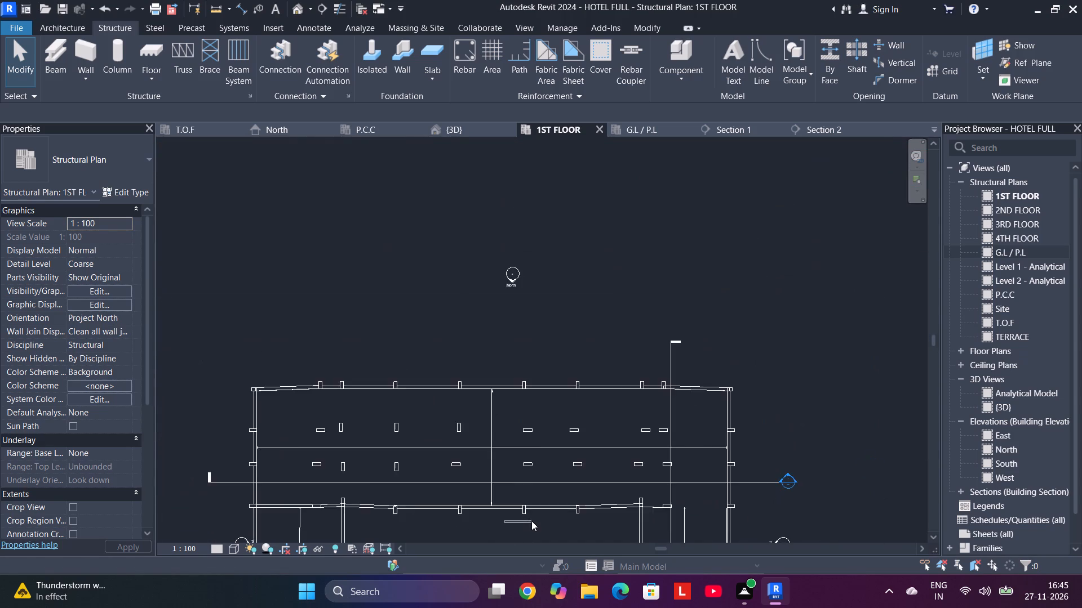
left_click_drag(531, 521, 558, 333)
scroll(531, 521, "down", 1)
middle_click_drag(524, 486, 543, 257)
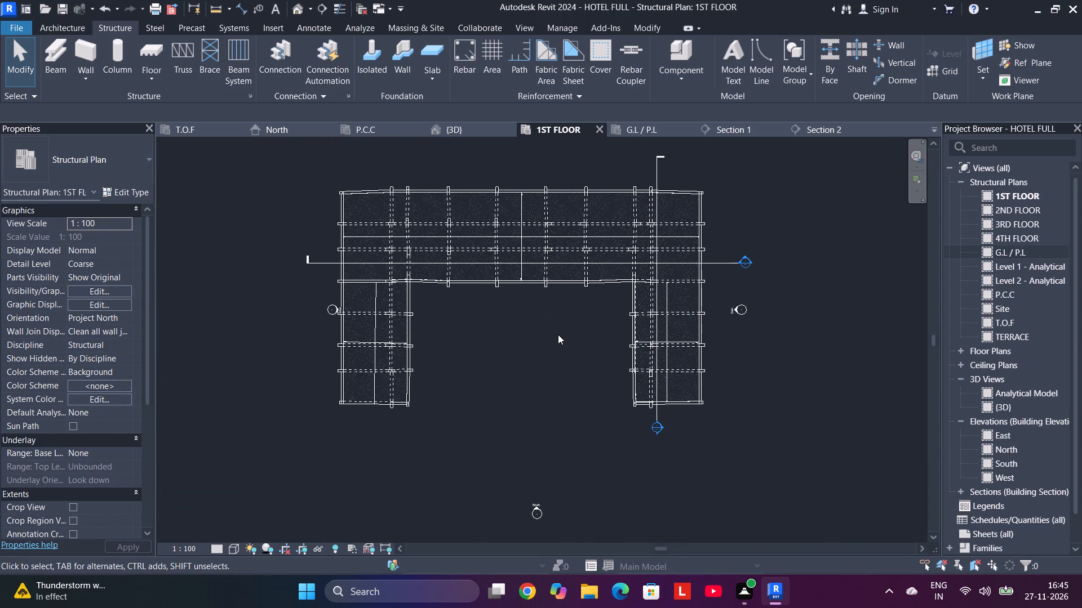
Delete both building sections, Section 2 and Section 1, from the 1ST FLOOR structural plan and accept removal of their views.
key("Escape")
key("Escape")
left_click_drag(708, 168, 619, 168)
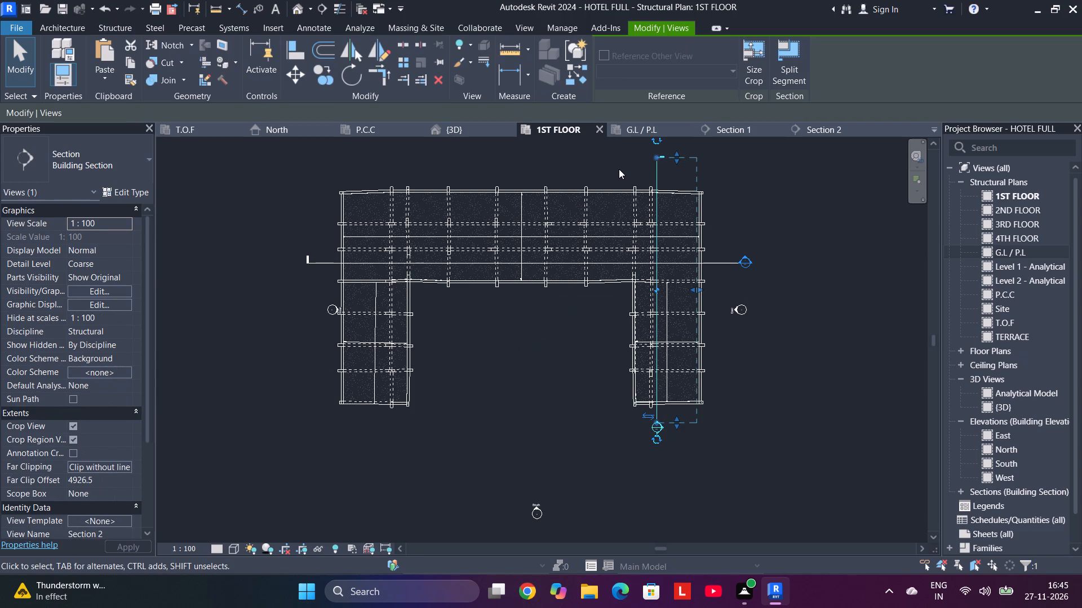
key("Delete")
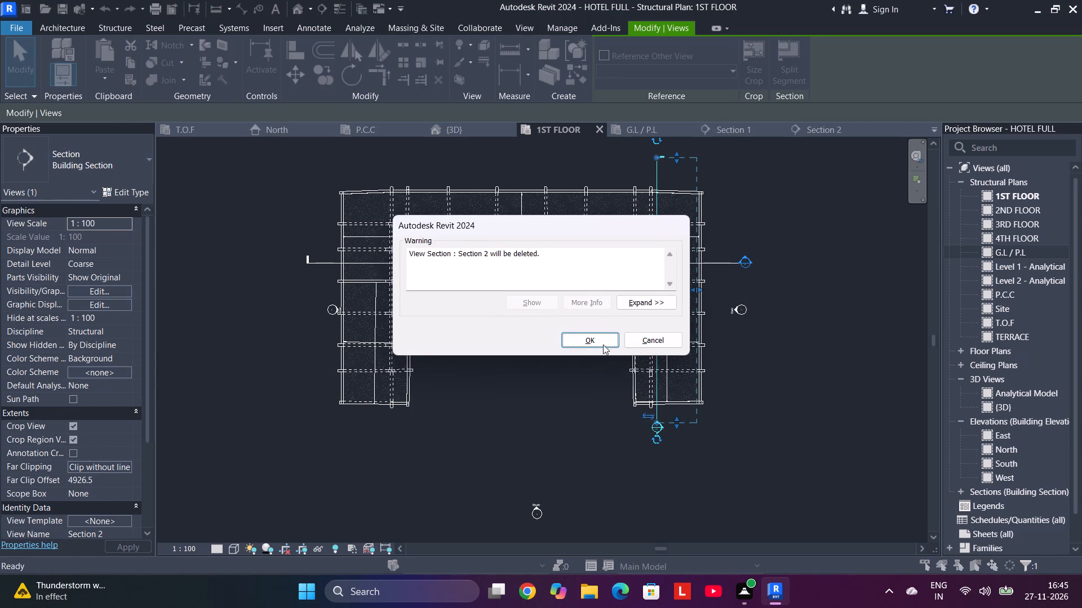
left_click(584, 337)
left_click_drag(309, 292, 309, 265)
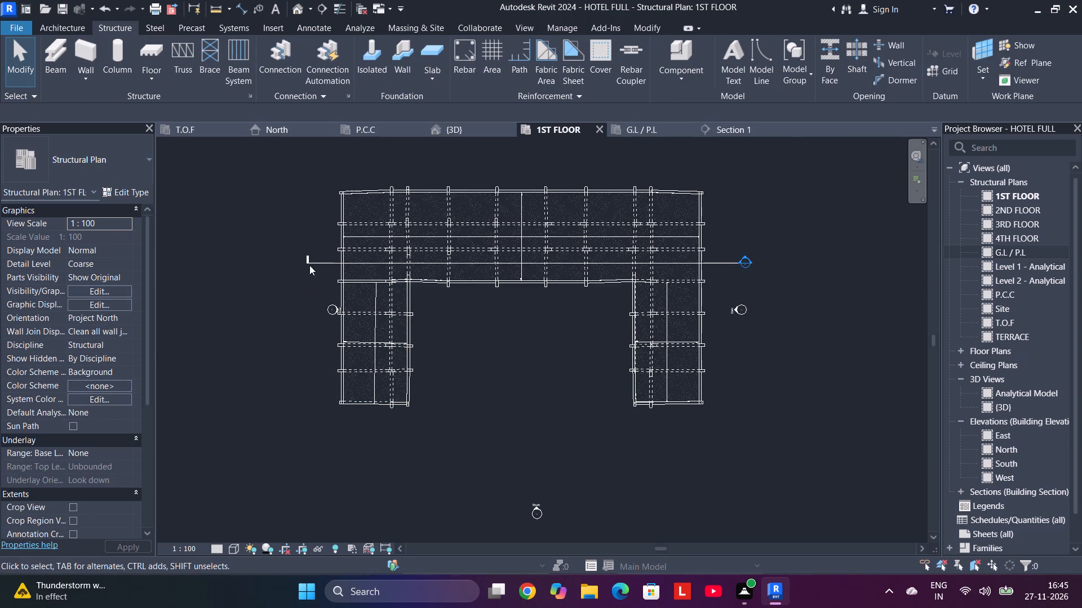
left_click_drag(309, 265, 295, 234)
key("Delete")
left_click(583, 334)
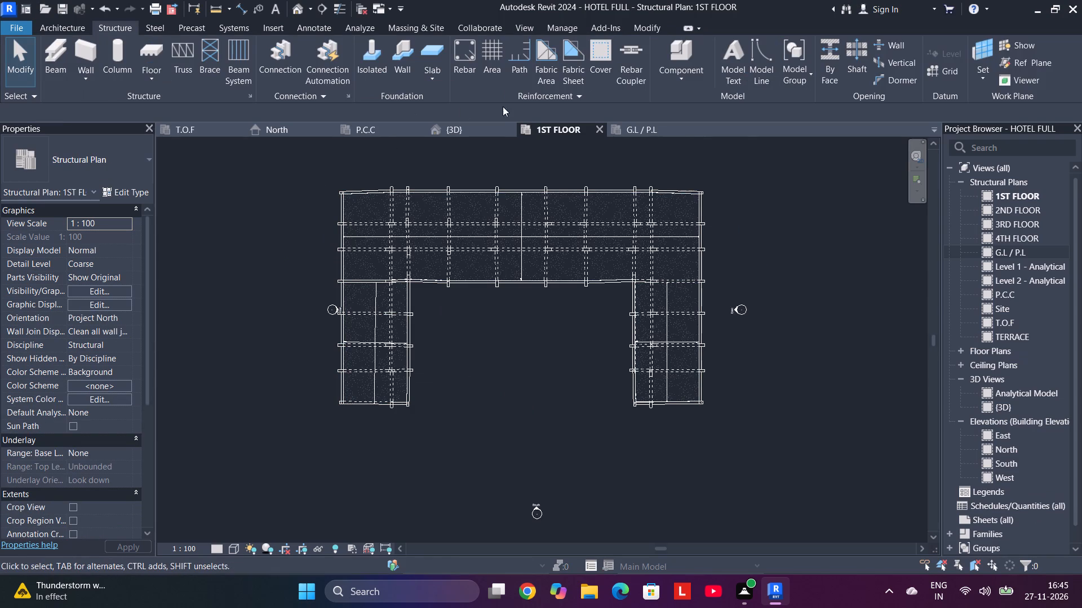
Check the properties of the west wing's 150mm Foundation Slab at 1ST FLOOR in the 3D view.
left_click(457, 133)
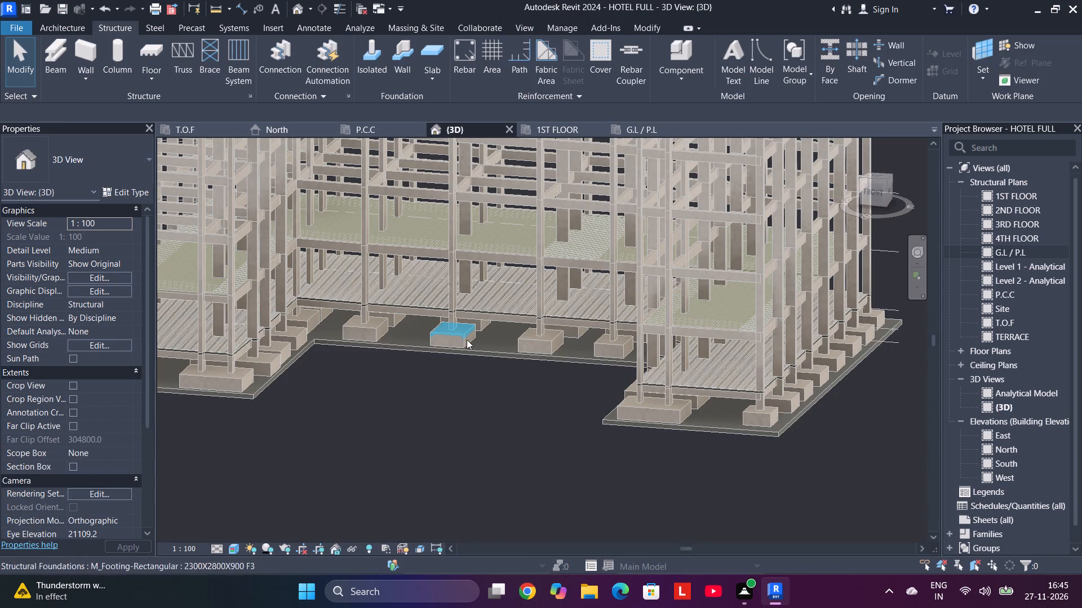
middle_click_drag(412, 301, 576, 344)
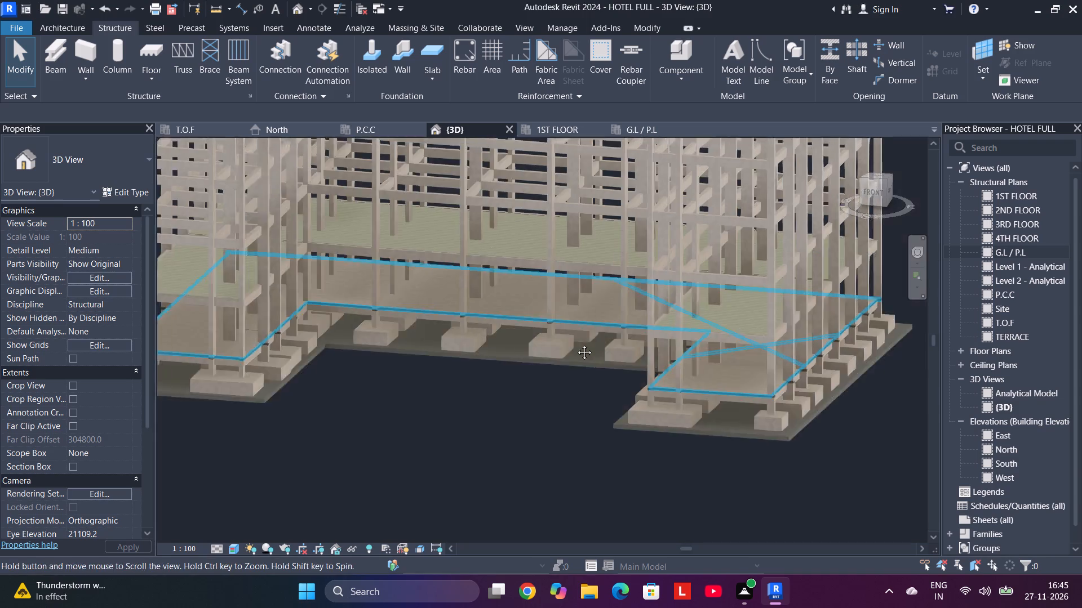
middle_click_drag(576, 344, 637, 361)
scroll(366, 345, "up", 8)
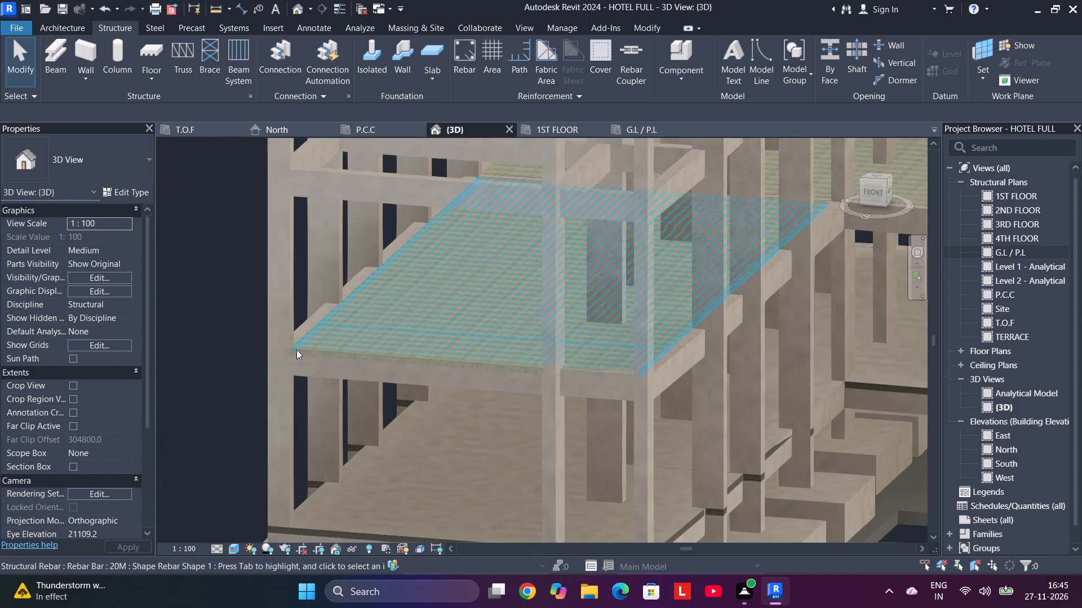
scroll(368, 365, "up", 4)
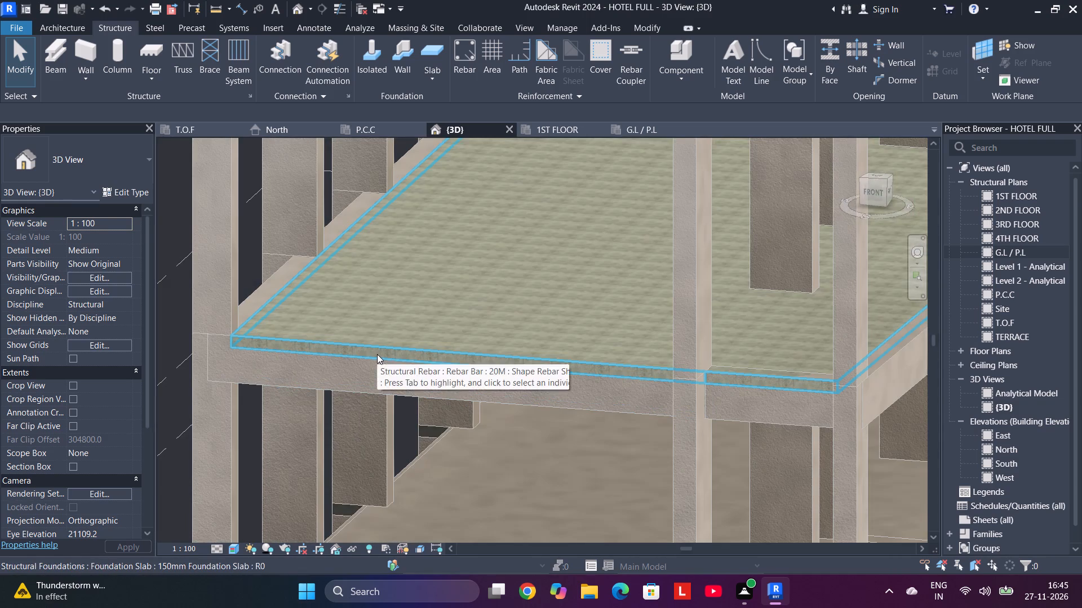
left_click(377, 354)
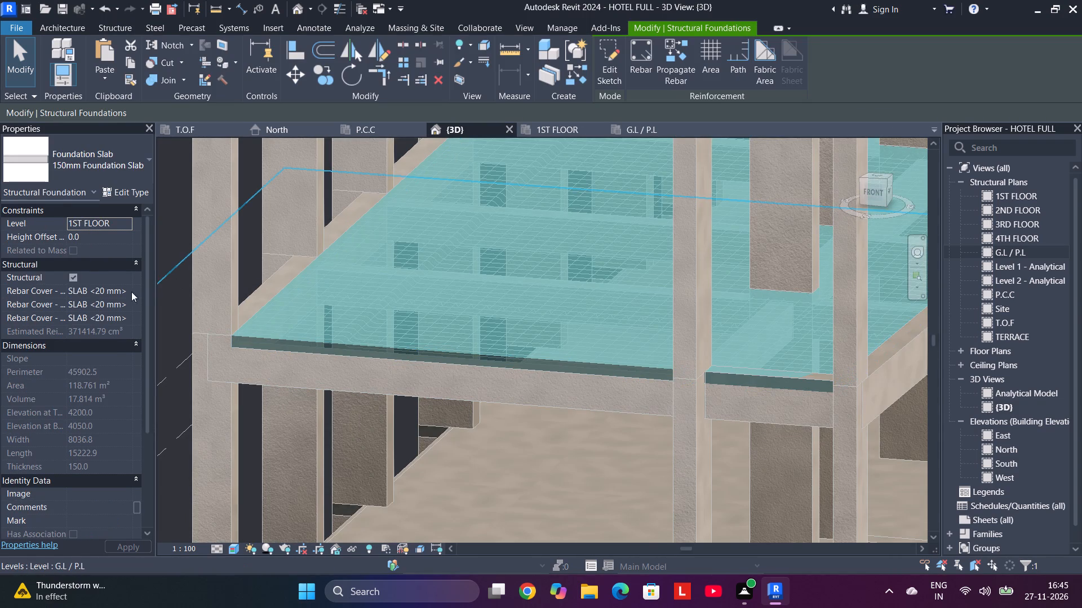
scroll(108, 393, "up", 4)
scroll(112, 386, "down", 5)
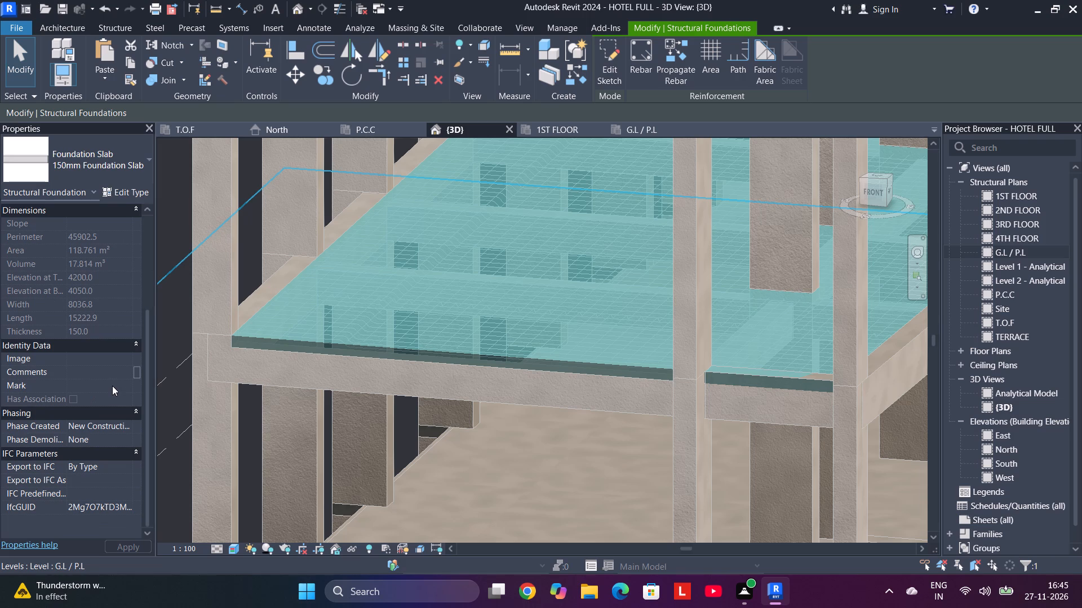
scroll(122, 405, "up", 5)
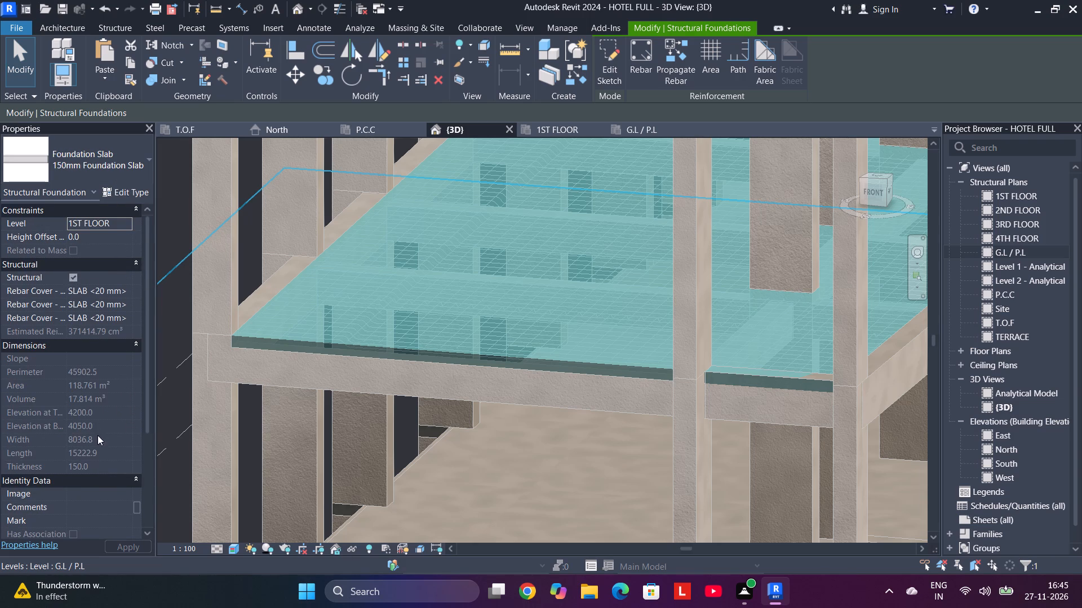
scroll(97, 435, "down", 4)
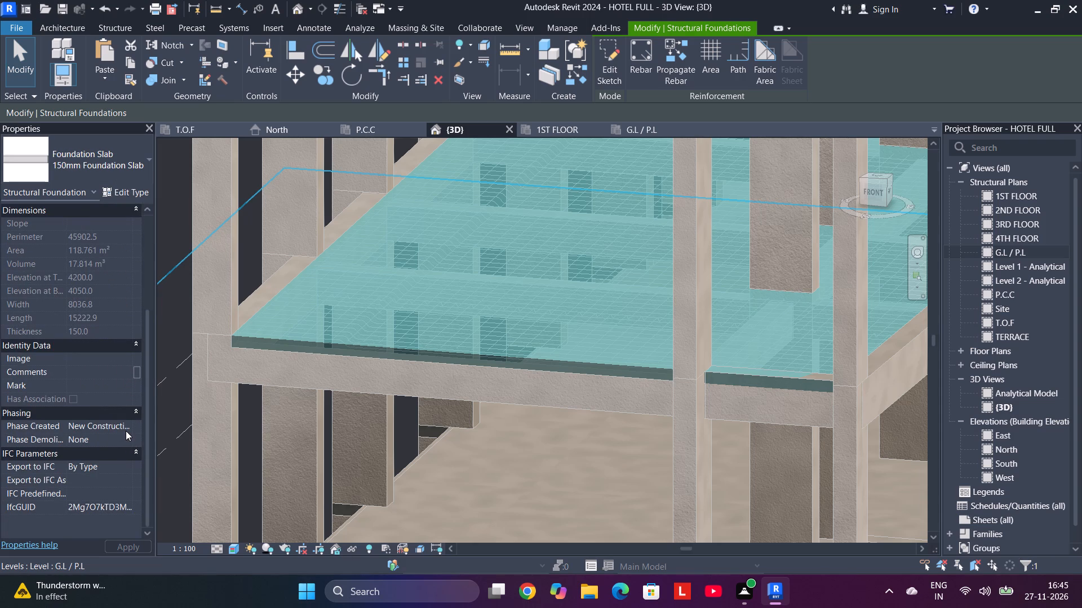
scroll(126, 430, "up", 5)
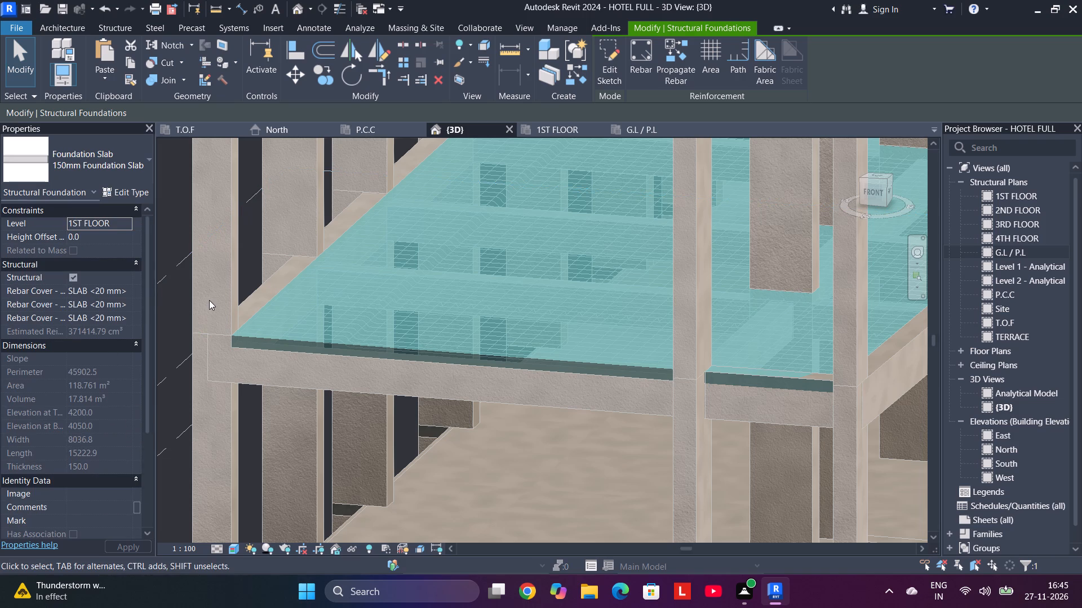
Examine the north block's 1ST FLOOR slab reinforcement together with the west wing slab in the 3D view.
scroll(209, 300, "down", 11)
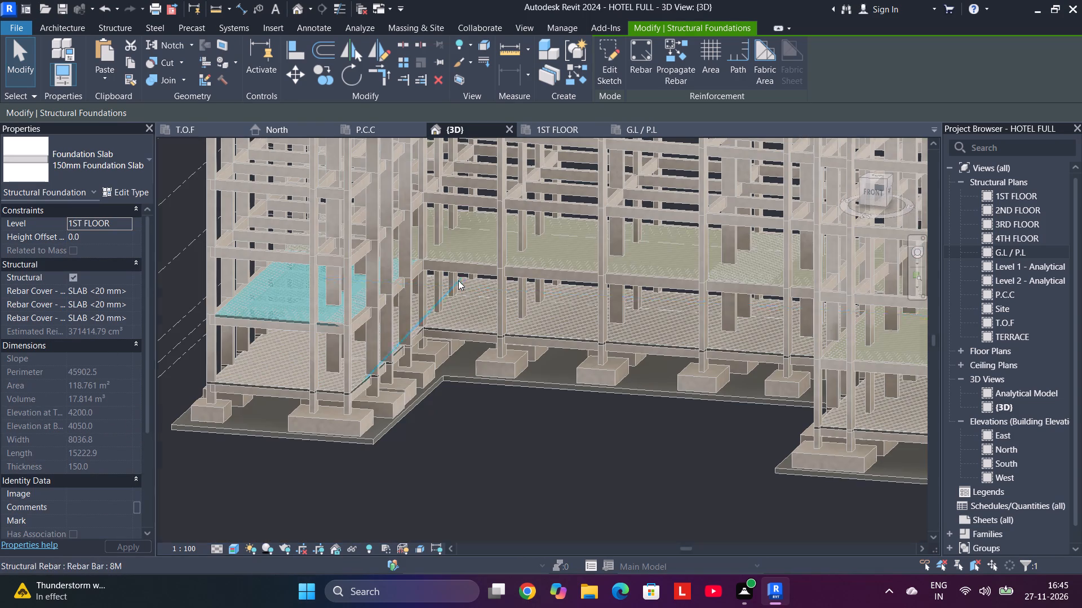
left_click(548, 263, "ctrl")
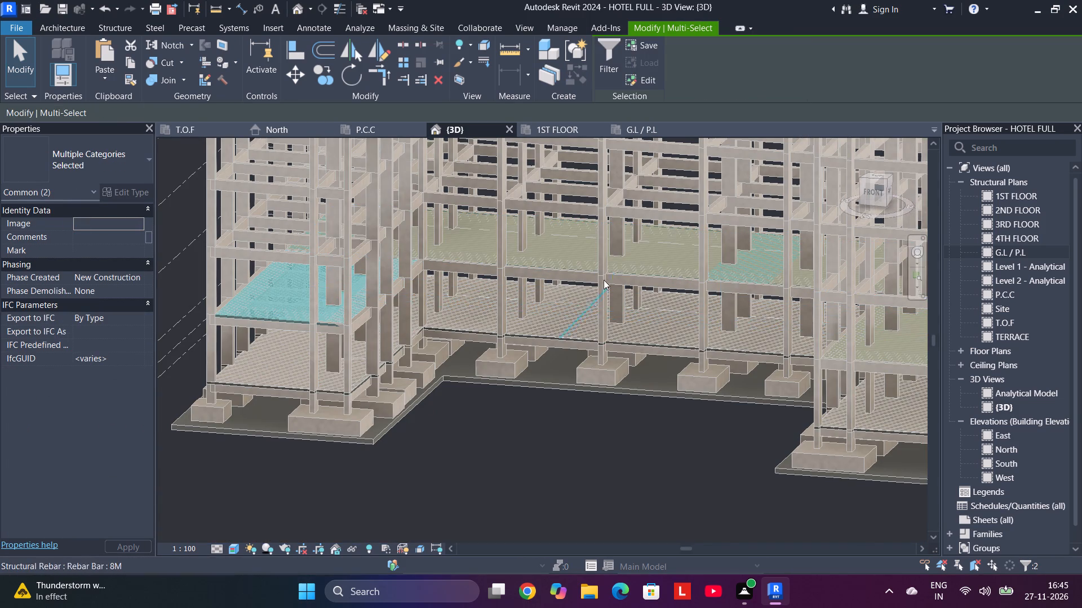
scroll(578, 267, "up", 8)
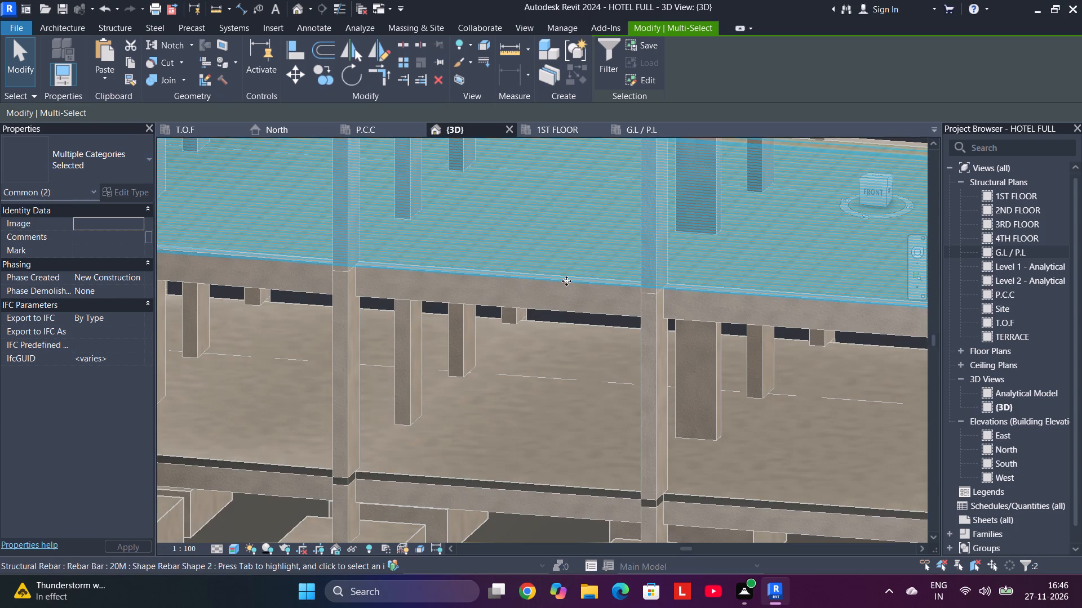
left_click(566, 281, "ctrl")
scroll(644, 326, "down", 7)
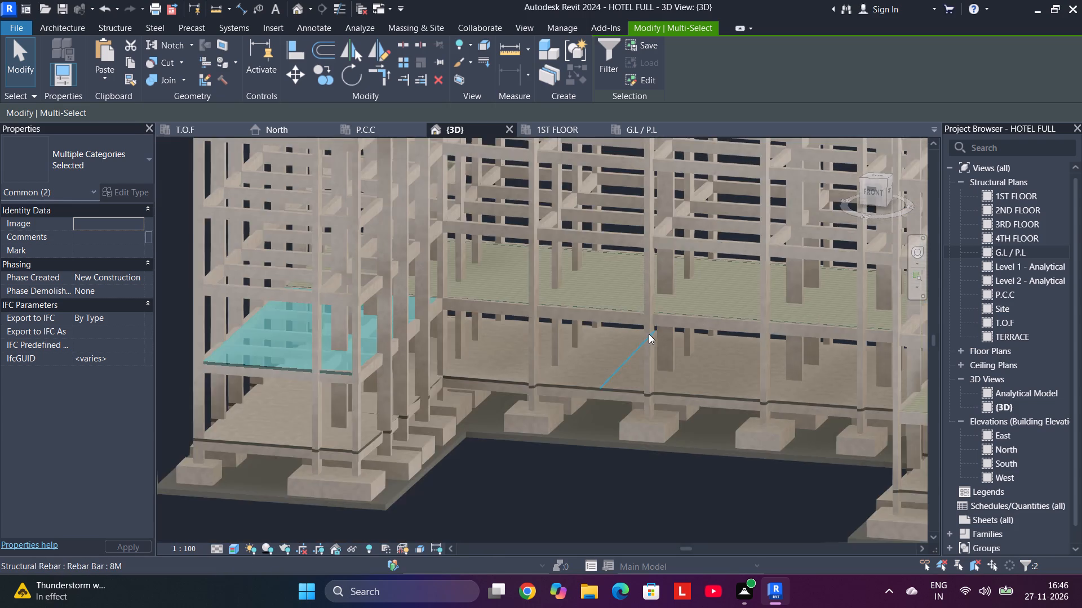
scroll(649, 334, "down", 3)
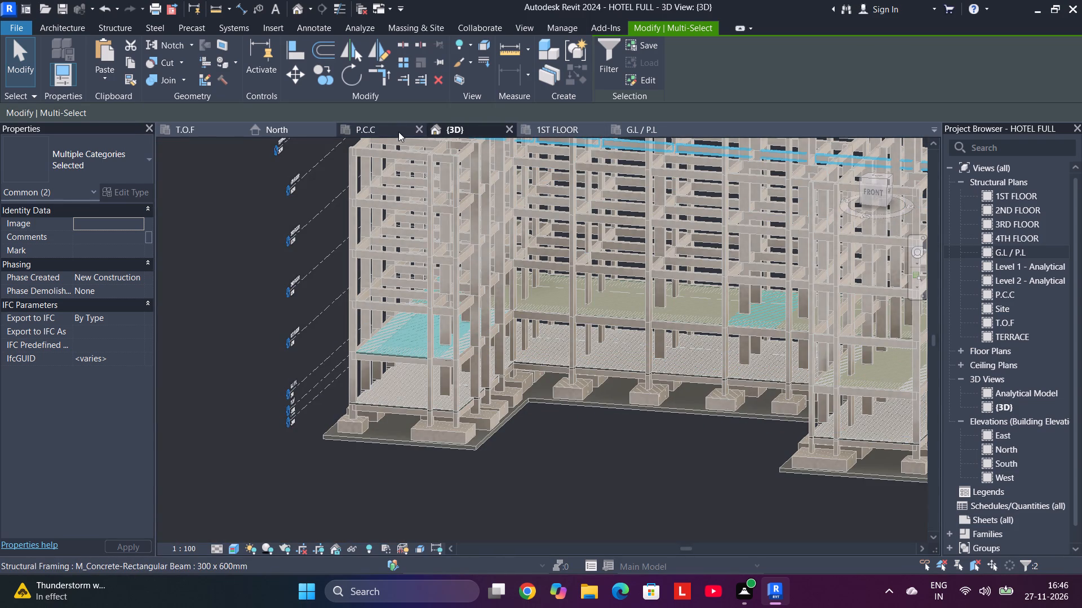
Inspect the north block's 20M rebar set in the 1ST FLOOR plan, where it meets the west wing's edge beam.
left_click(547, 135)
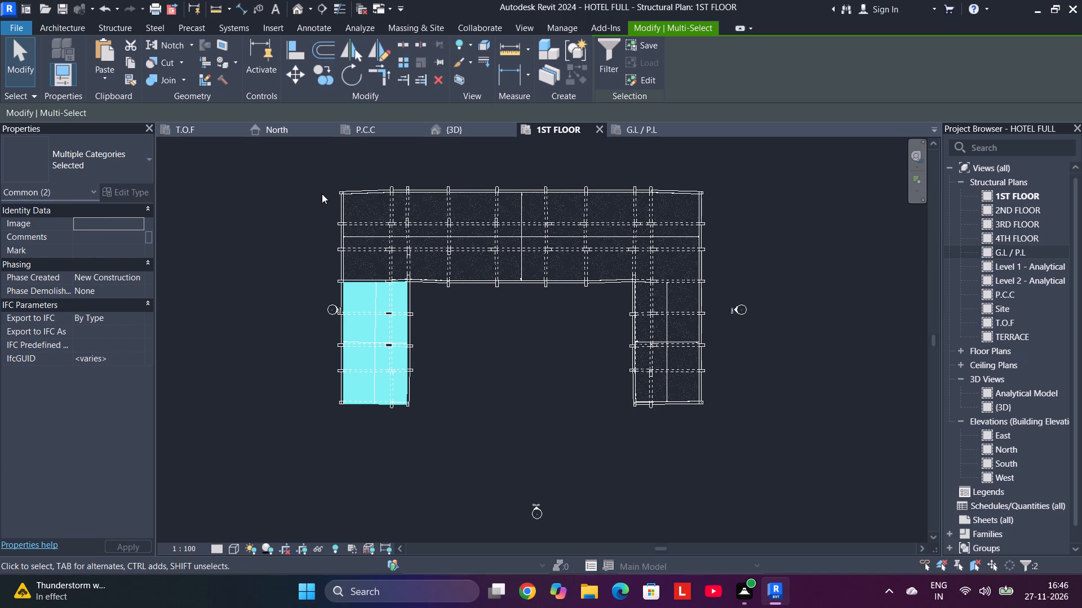
key("Escape")
key("Escape")
left_click(344, 209)
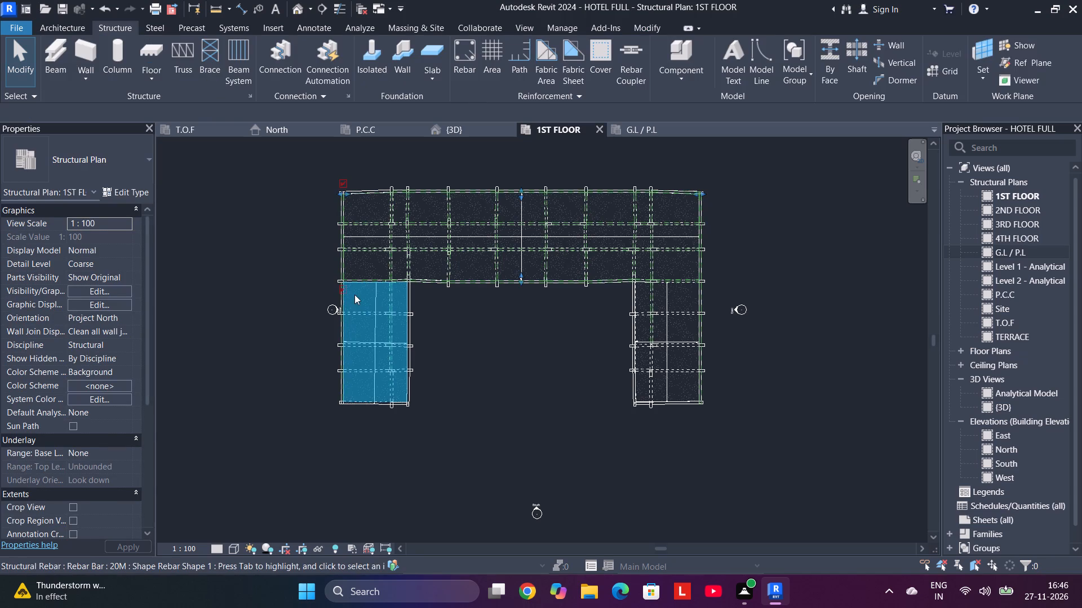
scroll(323, 231, "up", 9)
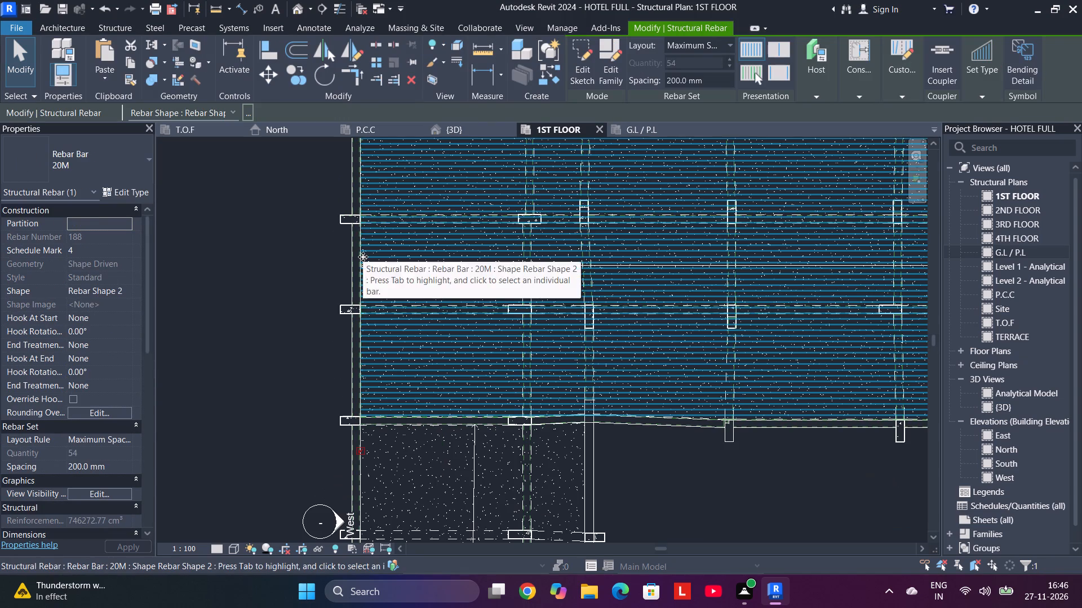
scroll(600, 456, "up", 3)
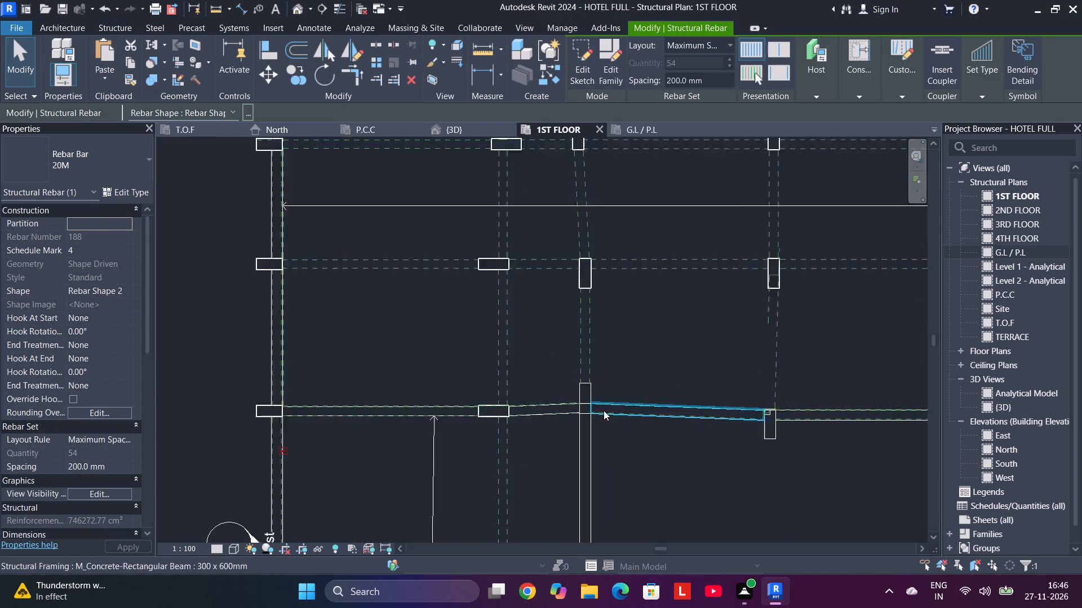
scroll(615, 429, "up", 5)
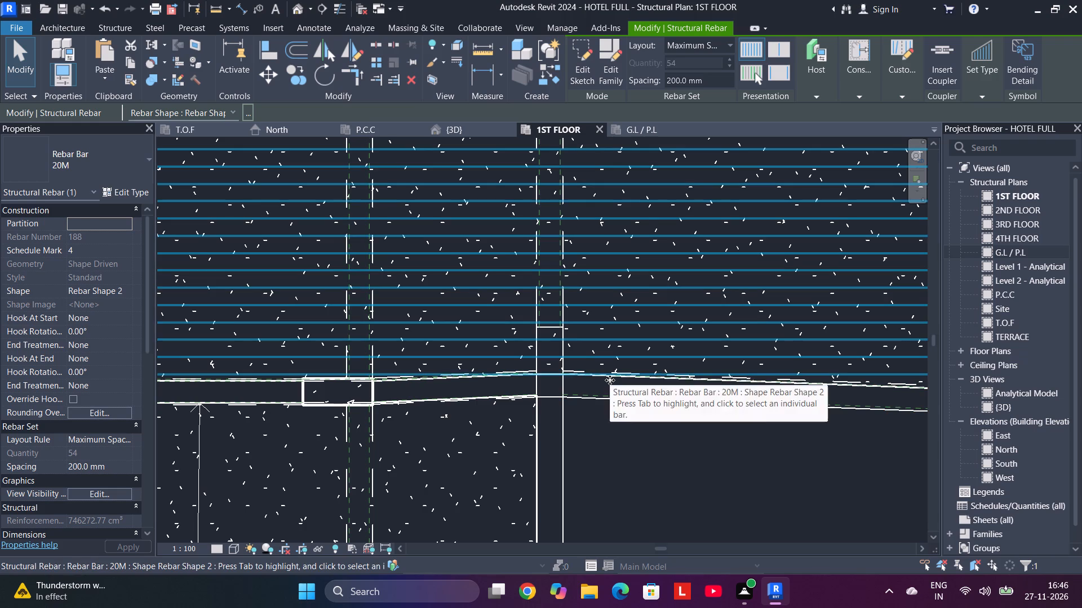
key("Escape")
key("Escape")
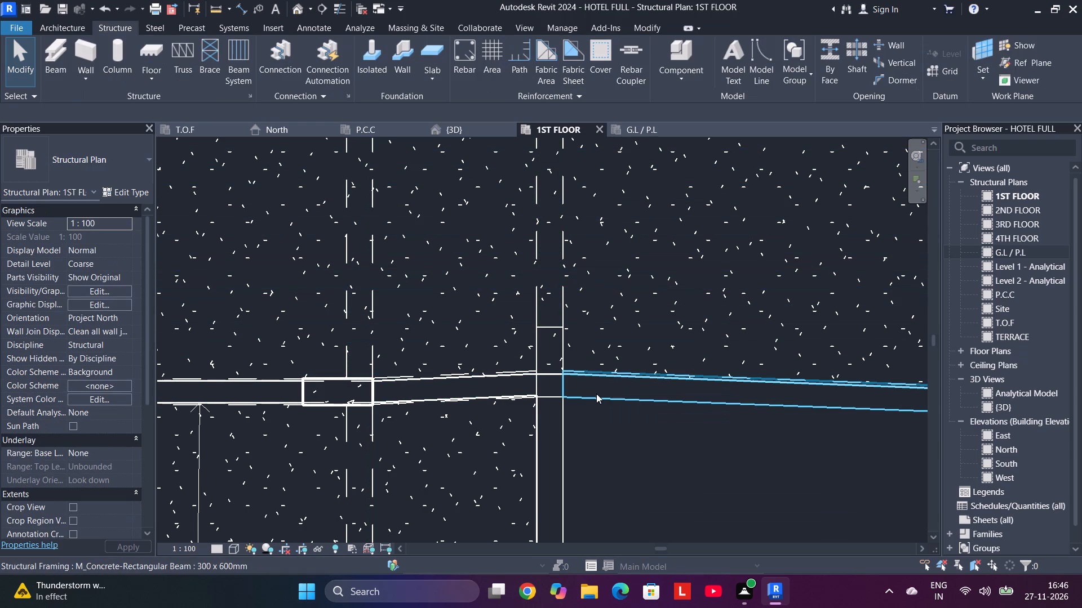
Compare the west wing's lengthwise 20M rebar set with the north block's set around their shared beam in the 1ST FLOOR plan.
scroll(629, 496, "down", 3)
middle_click_drag(627, 491, 784, 133)
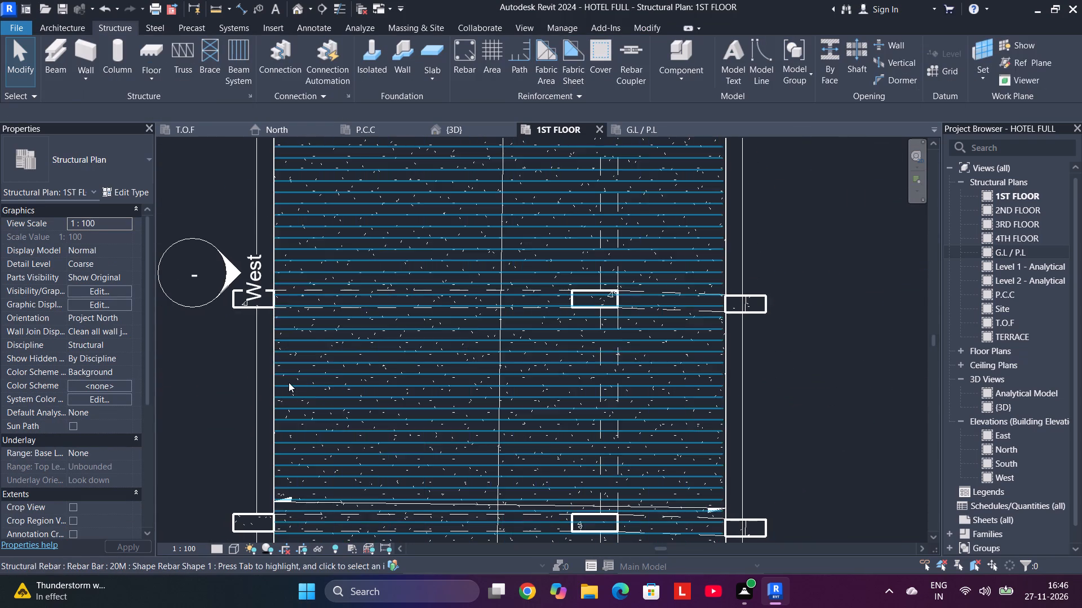
left_click(276, 382)
scroll(283, 372, "down", 8)
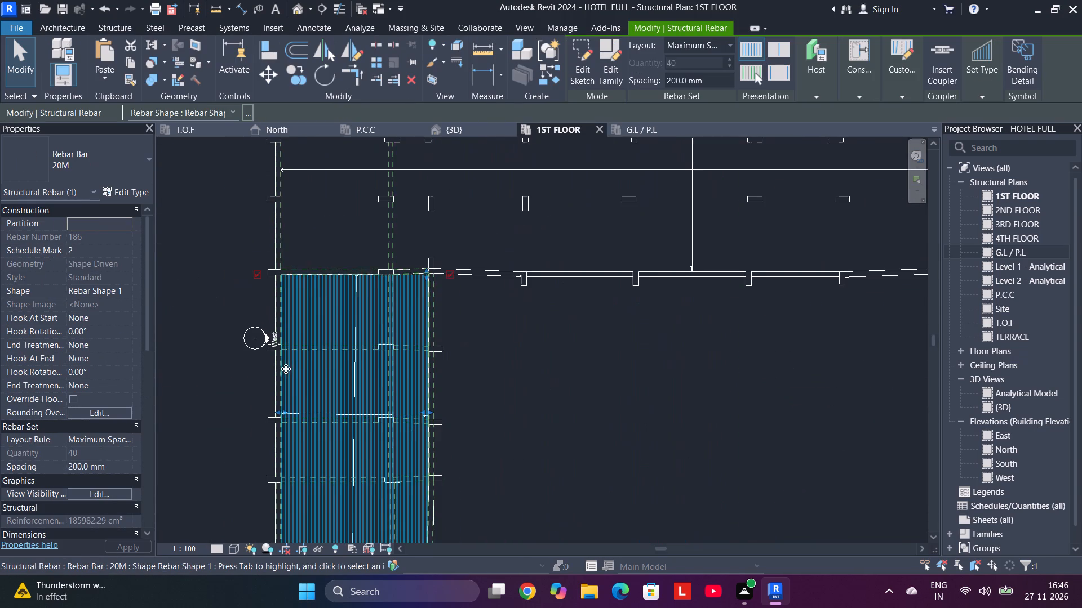
scroll(282, 239, "up", 4)
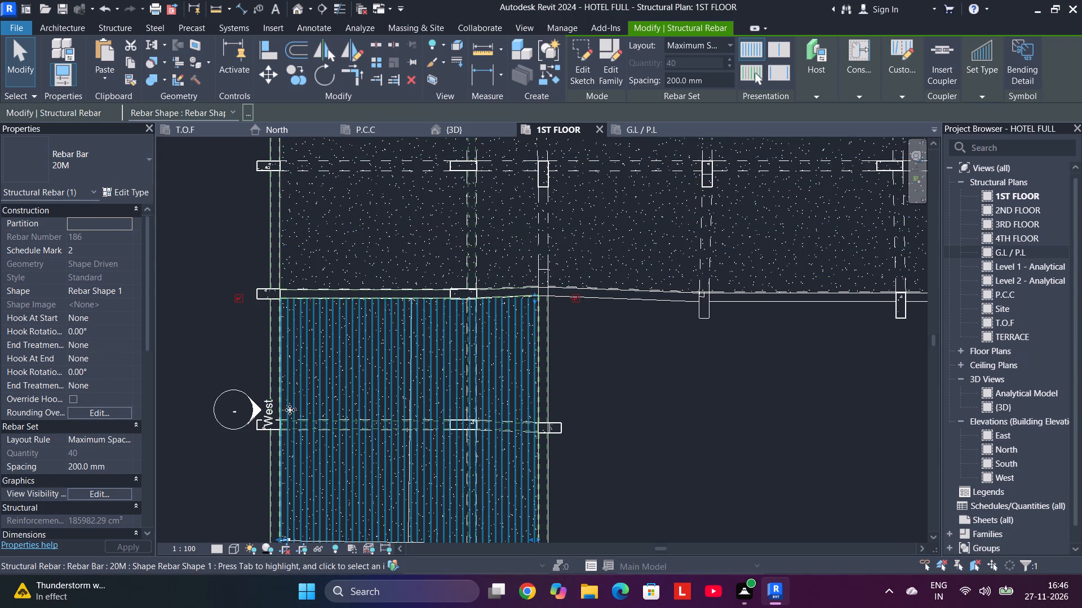
scroll(282, 437, "up", 5)
left_click(277, 464)
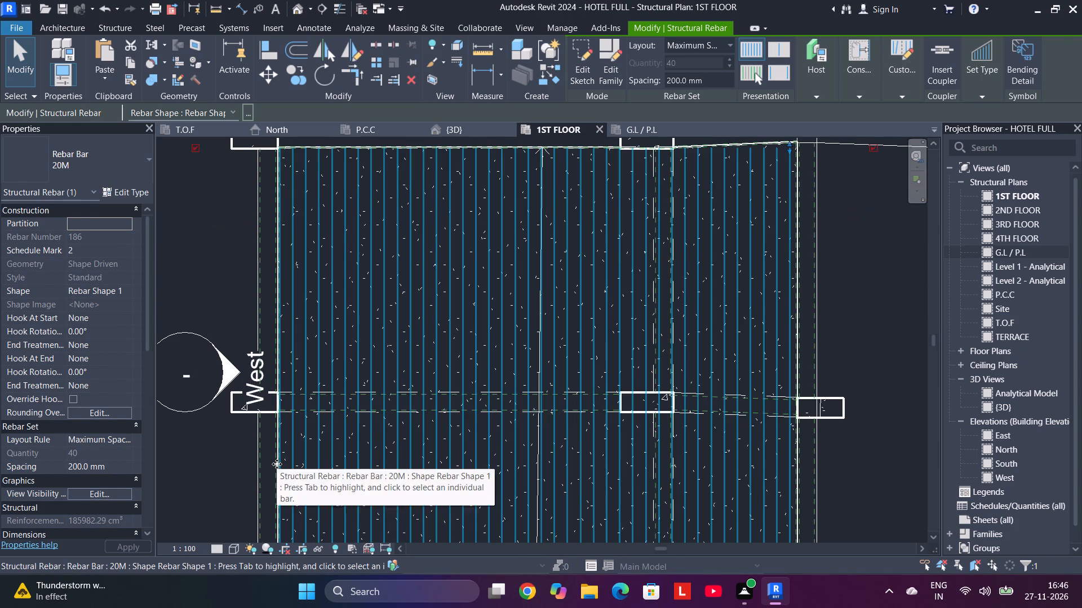
scroll(287, 455, "down", 5)
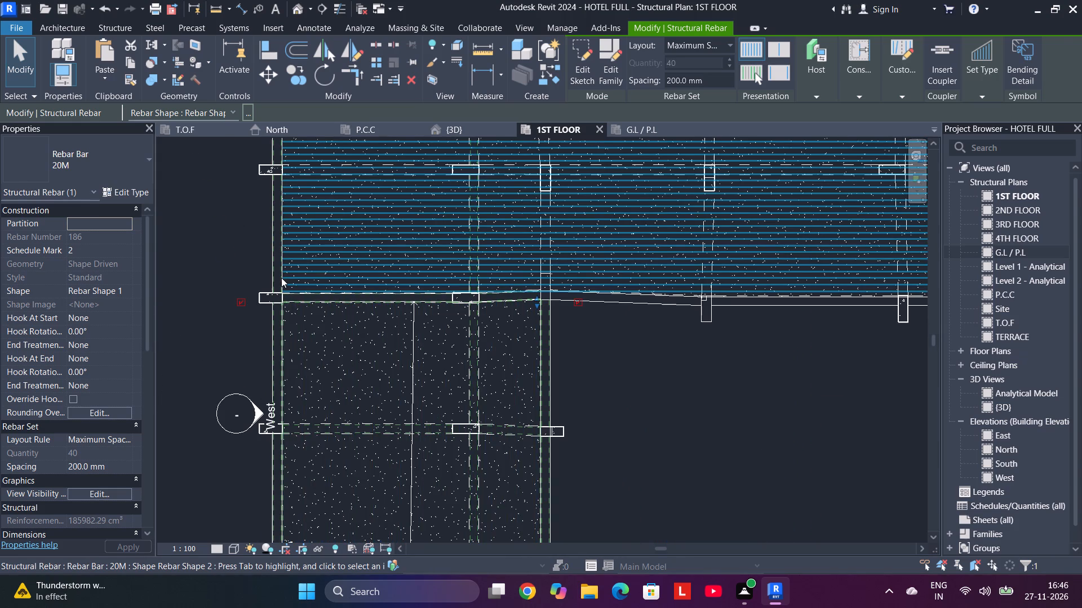
left_click(280, 278)
scroll(726, 418, "down", 2)
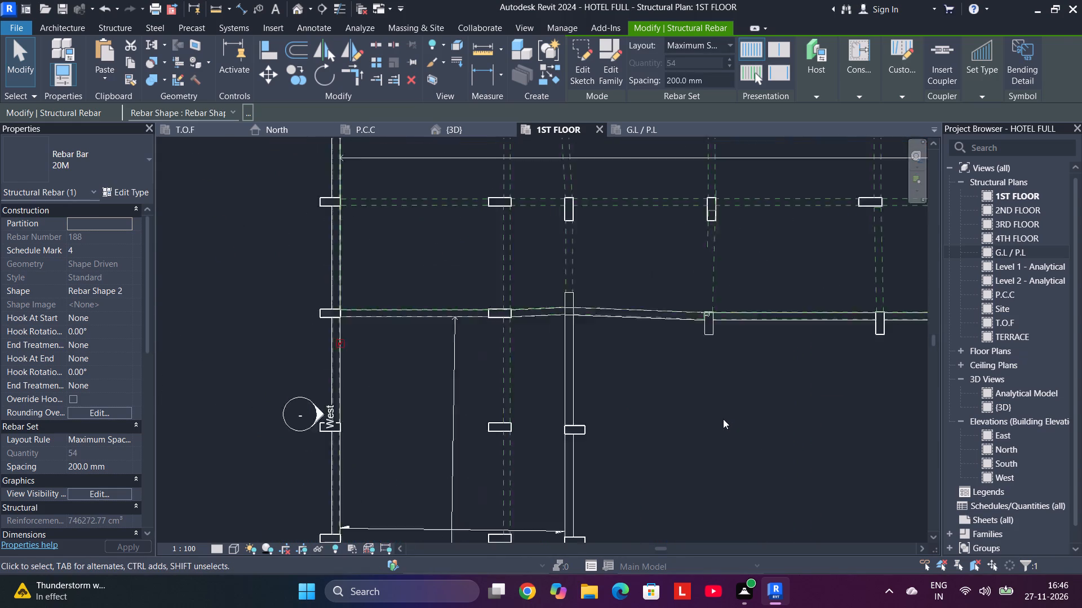
scroll(723, 419, "down", 2)
middle_click_drag(717, 419, 456, 387)
middle_click_drag(458, 383, 585, 439)
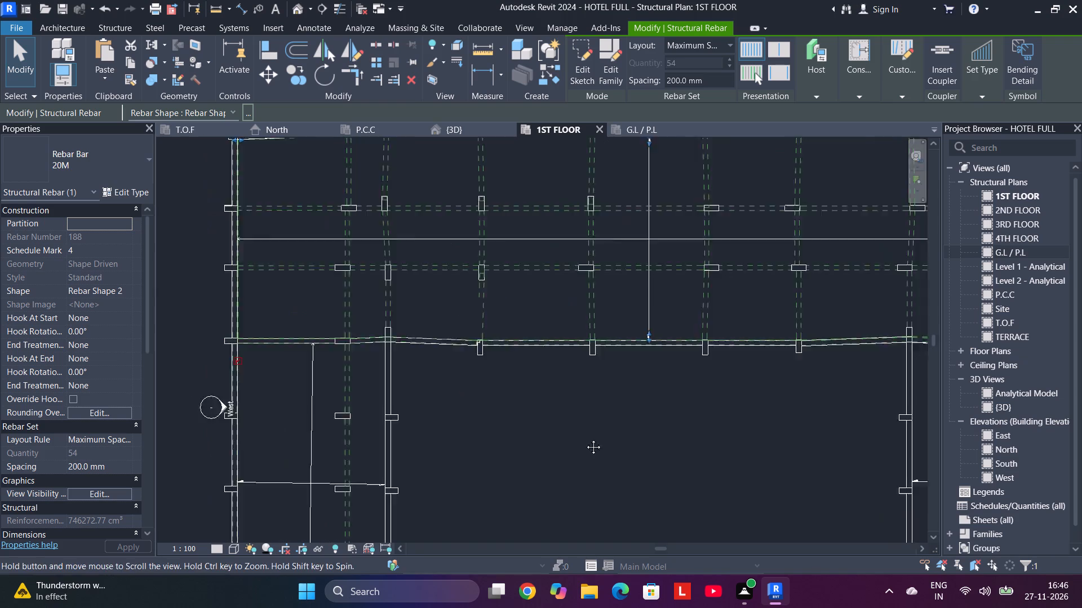
middle_click_drag(585, 439, 597, 438)
middle_click_drag(606, 433, 618, 426)
scroll(363, 396, "up", 10)
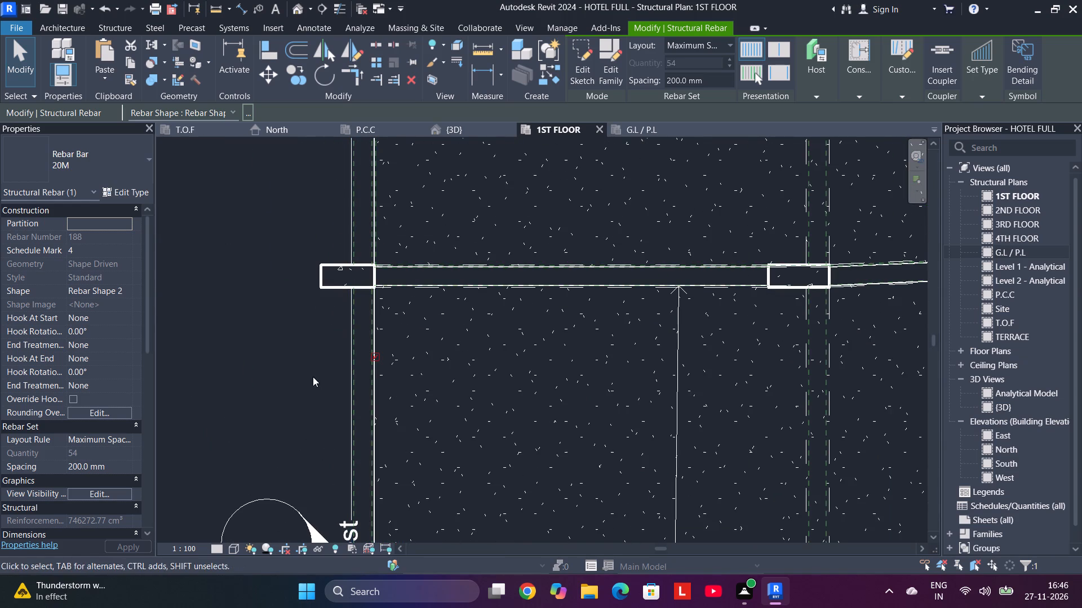
left_click(379, 385)
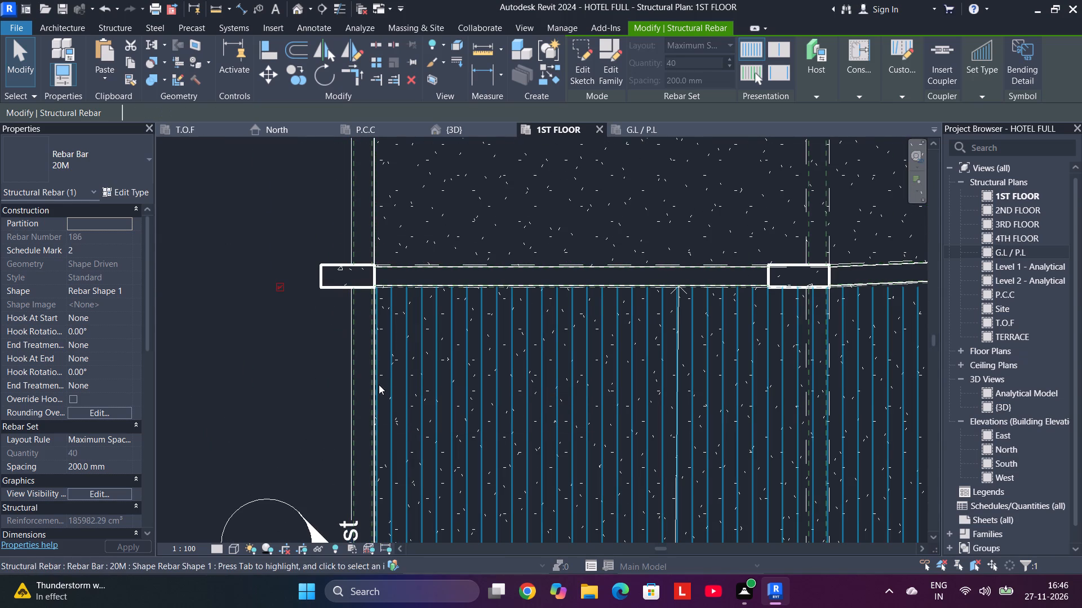
scroll(379, 385, "down", 9)
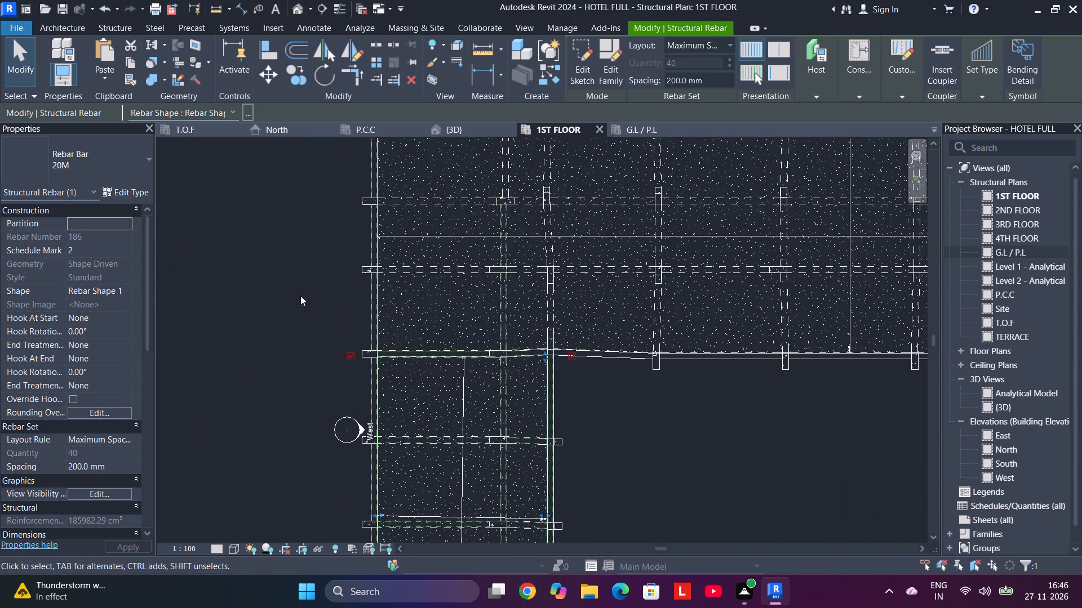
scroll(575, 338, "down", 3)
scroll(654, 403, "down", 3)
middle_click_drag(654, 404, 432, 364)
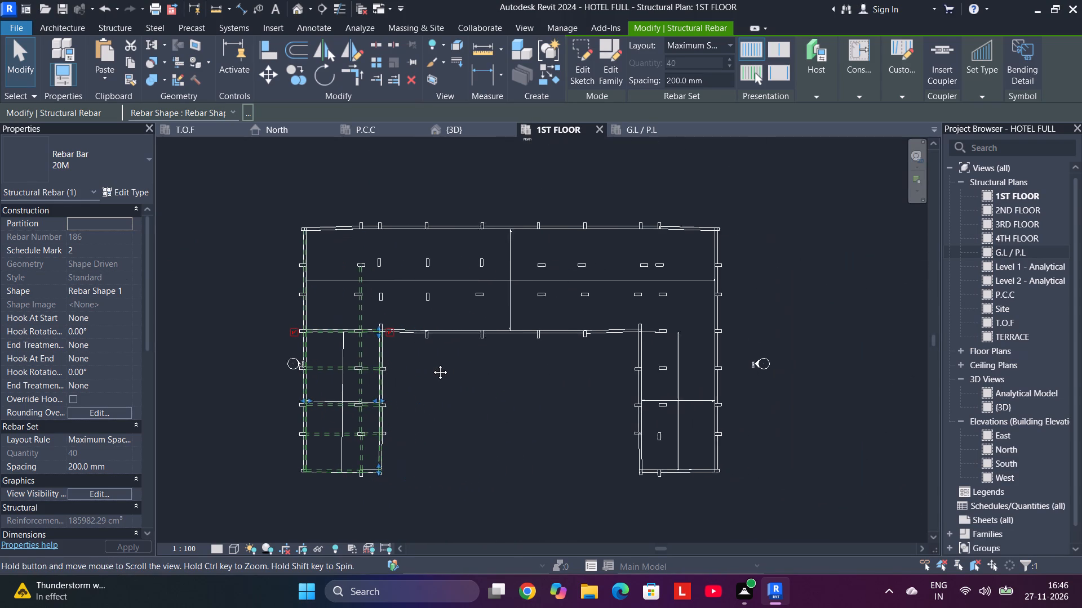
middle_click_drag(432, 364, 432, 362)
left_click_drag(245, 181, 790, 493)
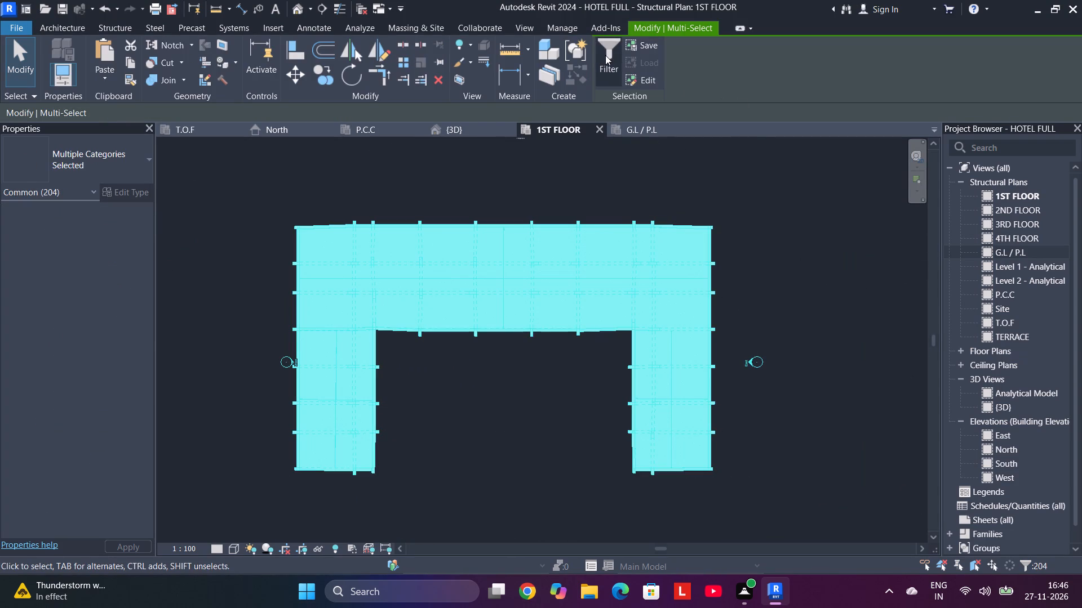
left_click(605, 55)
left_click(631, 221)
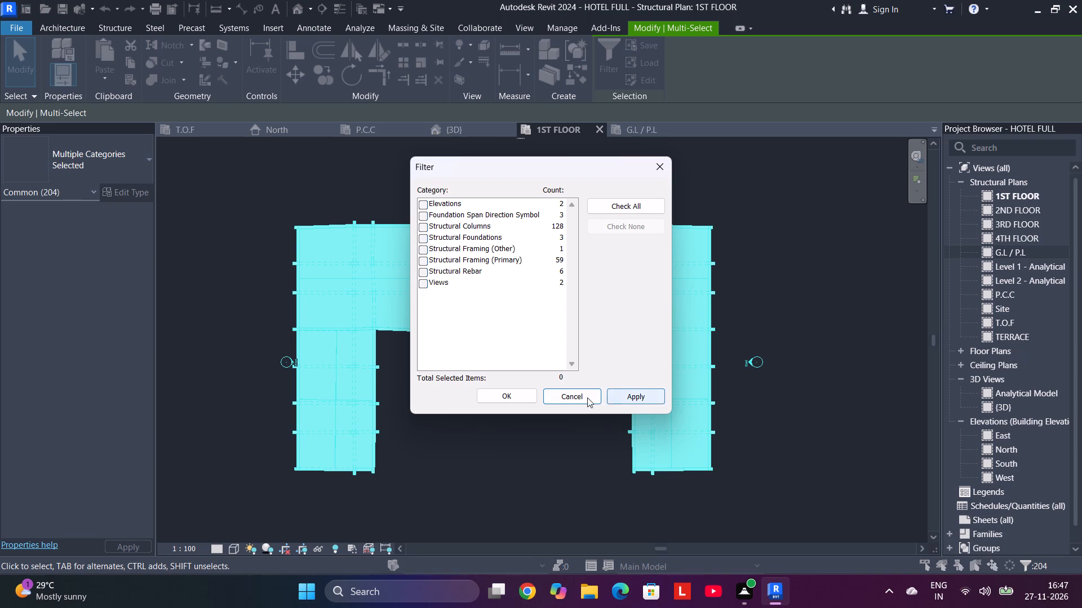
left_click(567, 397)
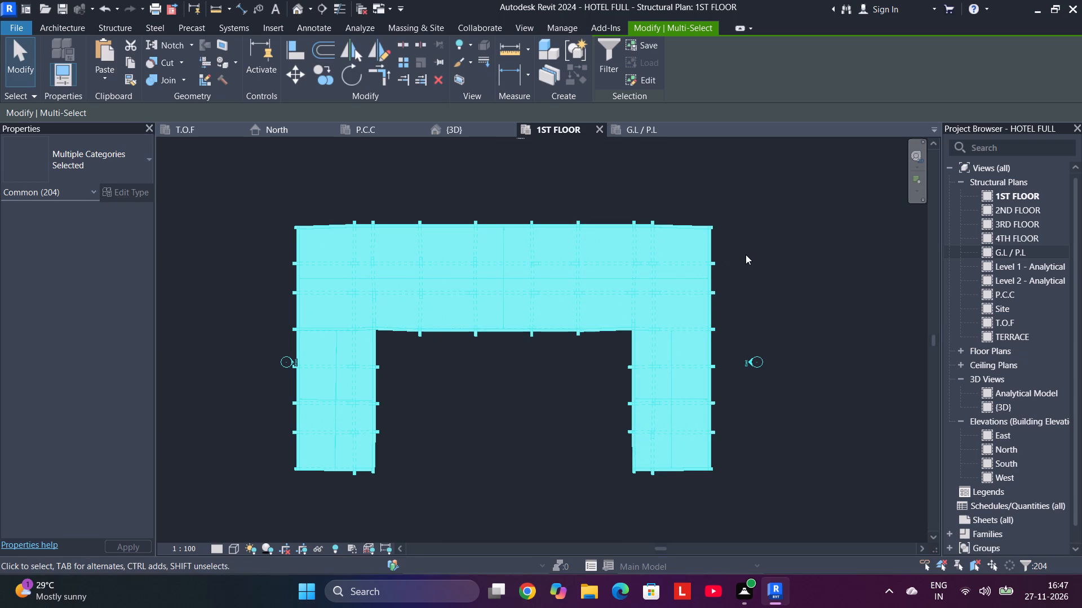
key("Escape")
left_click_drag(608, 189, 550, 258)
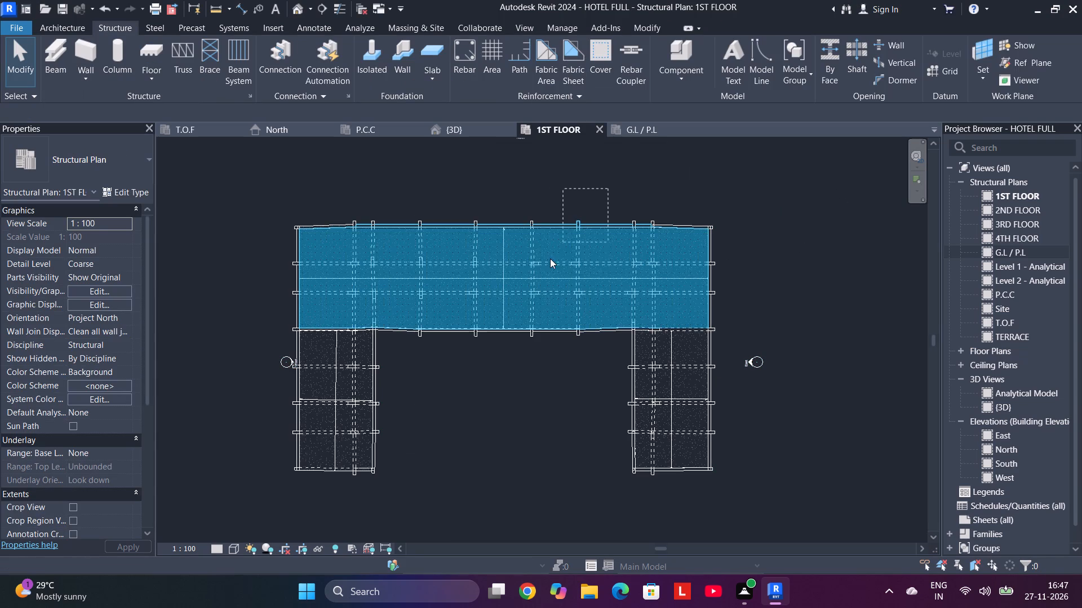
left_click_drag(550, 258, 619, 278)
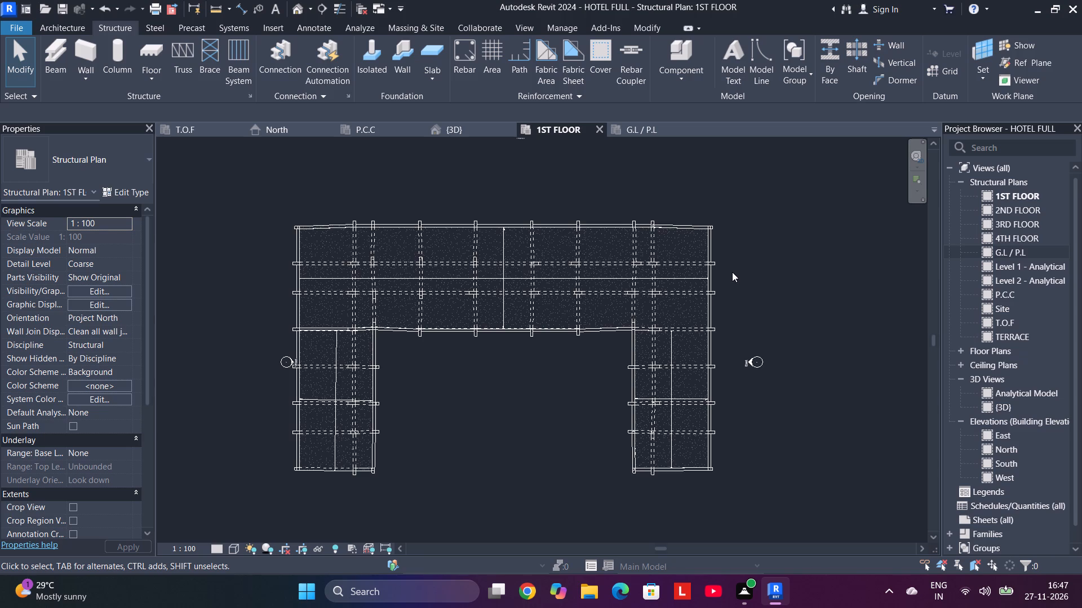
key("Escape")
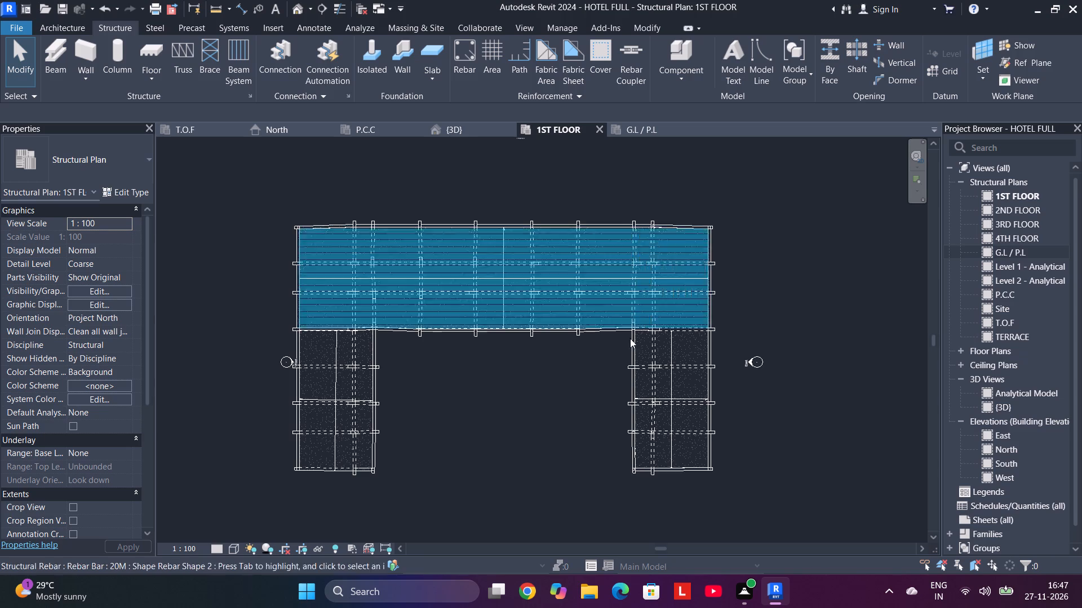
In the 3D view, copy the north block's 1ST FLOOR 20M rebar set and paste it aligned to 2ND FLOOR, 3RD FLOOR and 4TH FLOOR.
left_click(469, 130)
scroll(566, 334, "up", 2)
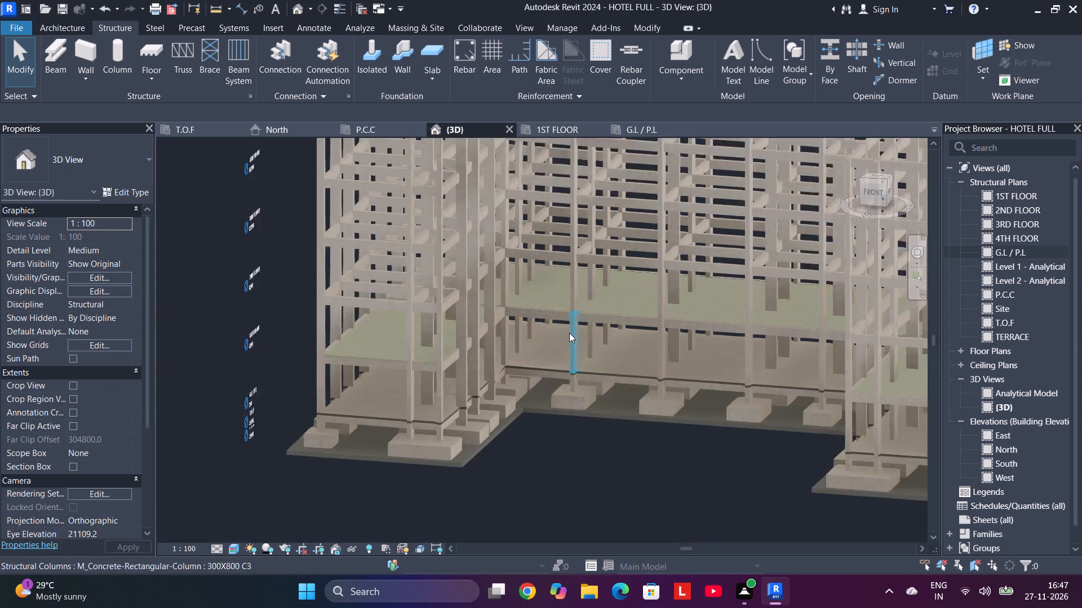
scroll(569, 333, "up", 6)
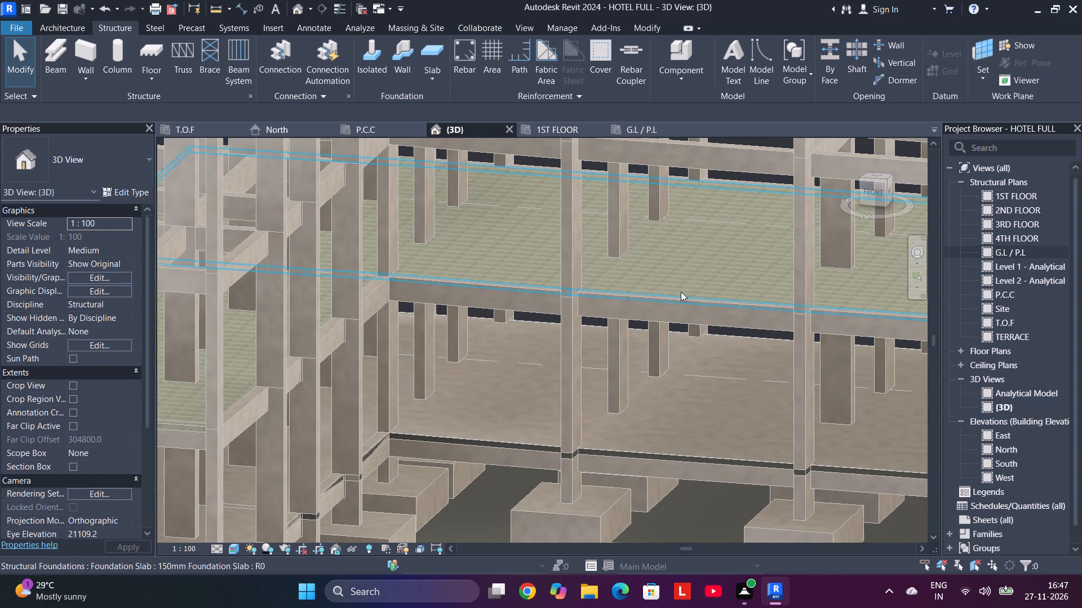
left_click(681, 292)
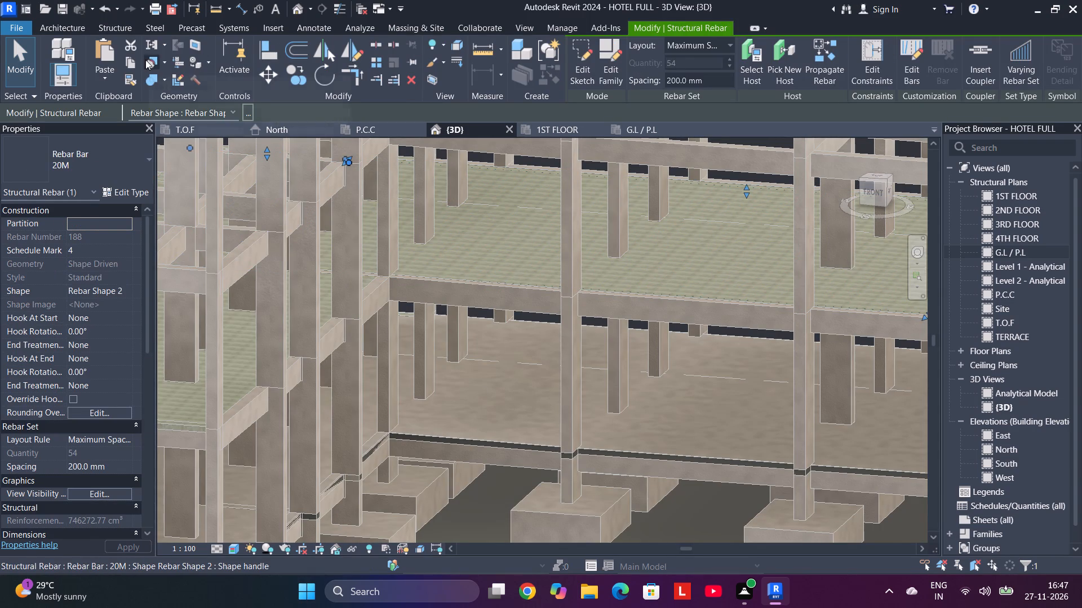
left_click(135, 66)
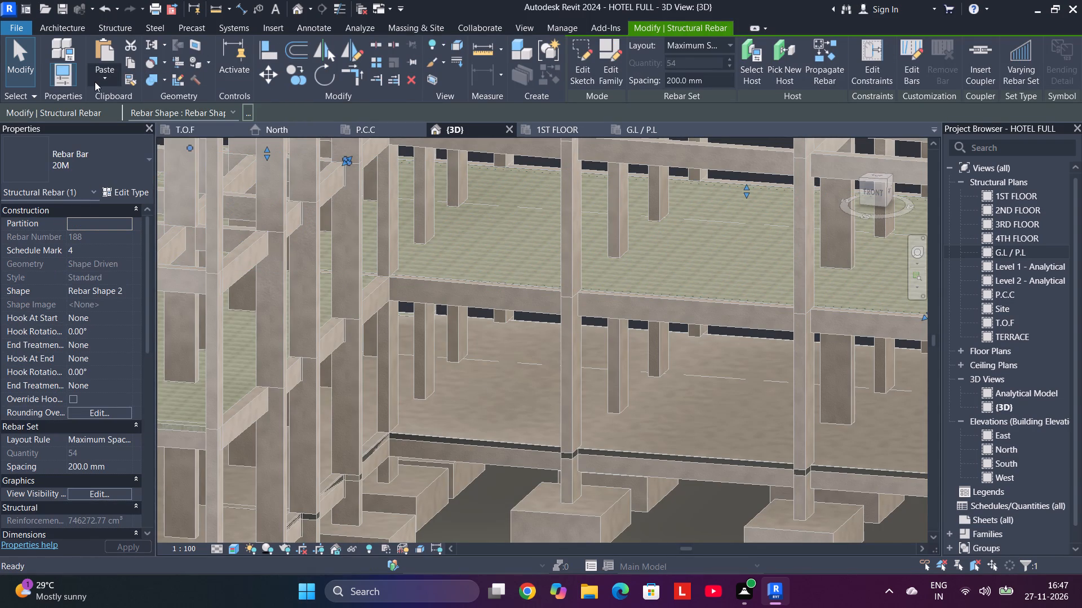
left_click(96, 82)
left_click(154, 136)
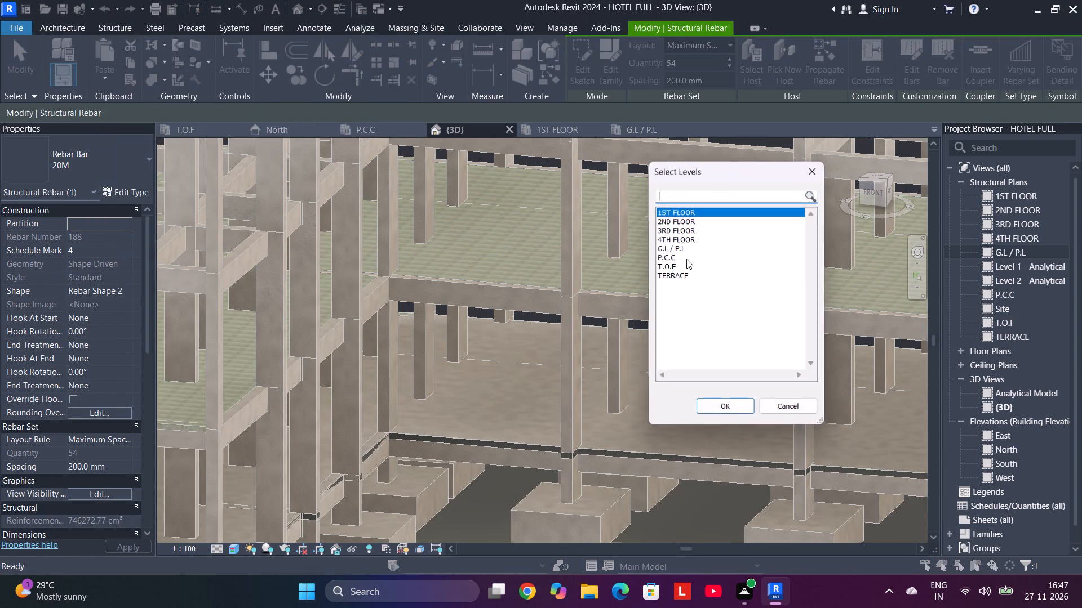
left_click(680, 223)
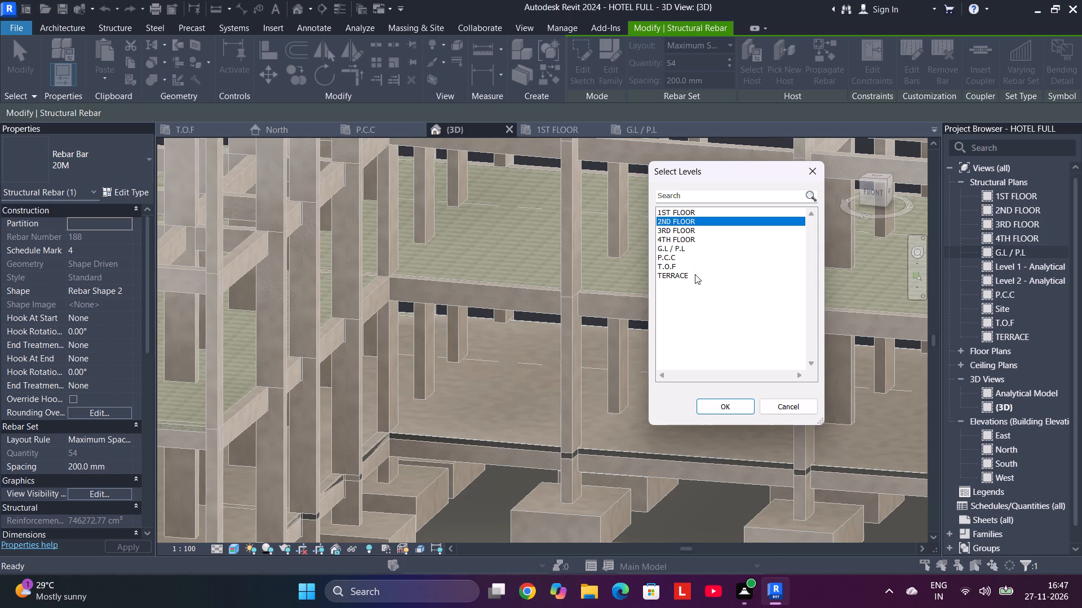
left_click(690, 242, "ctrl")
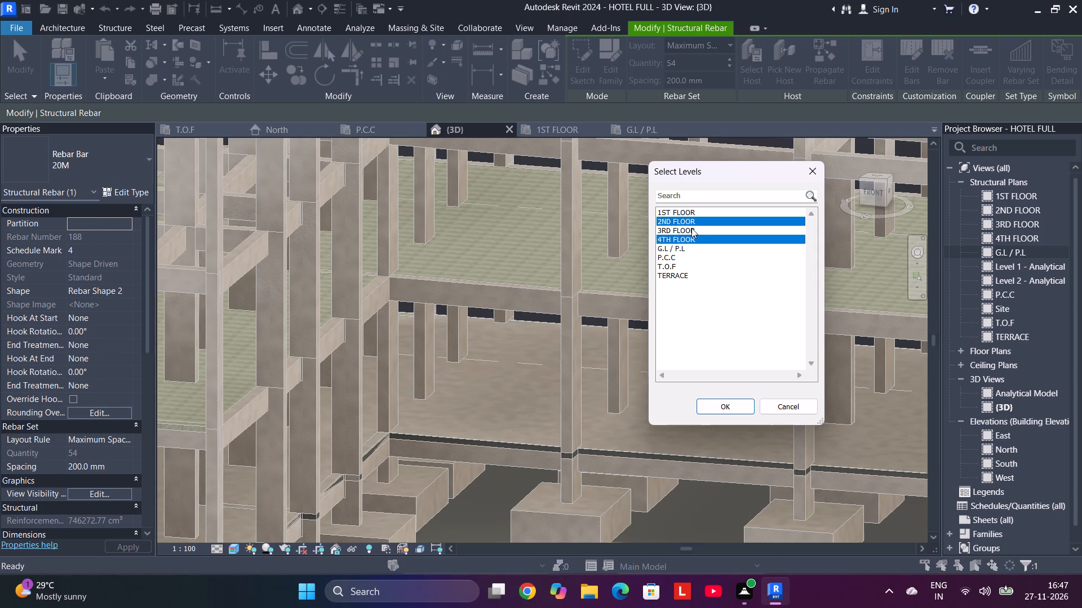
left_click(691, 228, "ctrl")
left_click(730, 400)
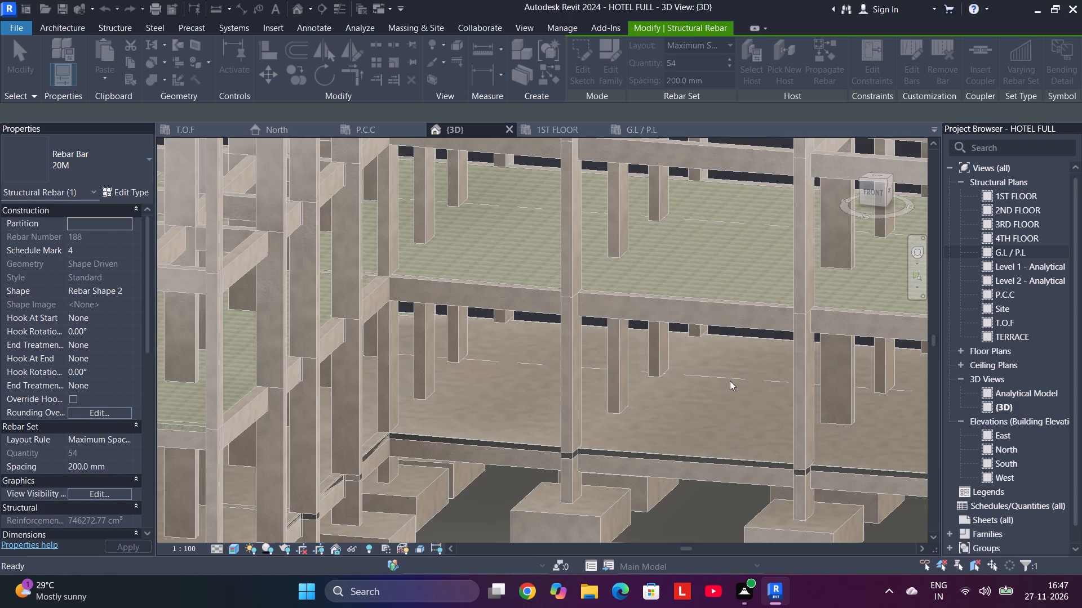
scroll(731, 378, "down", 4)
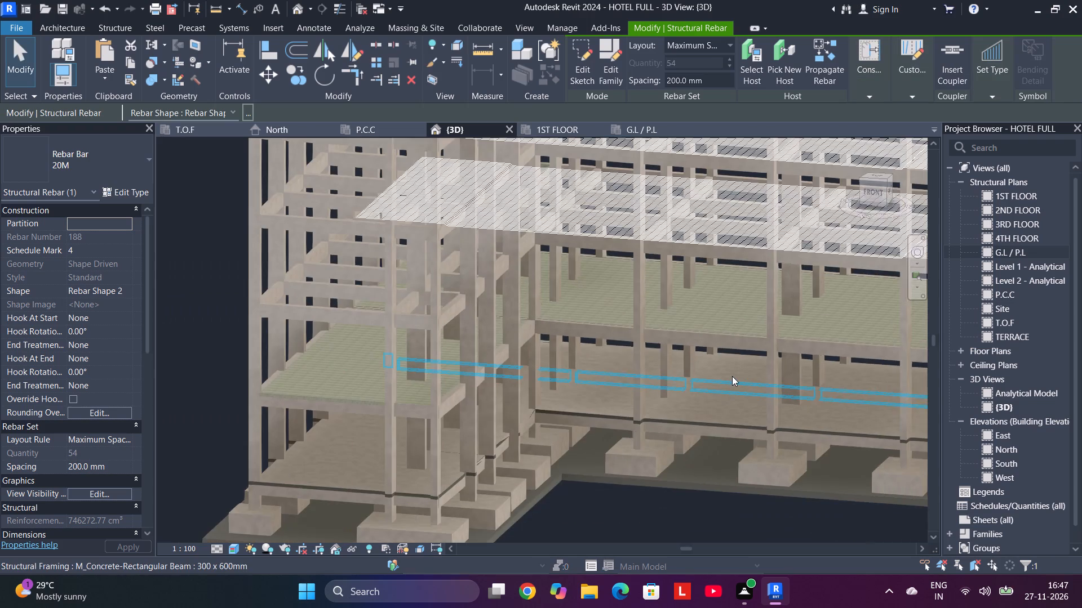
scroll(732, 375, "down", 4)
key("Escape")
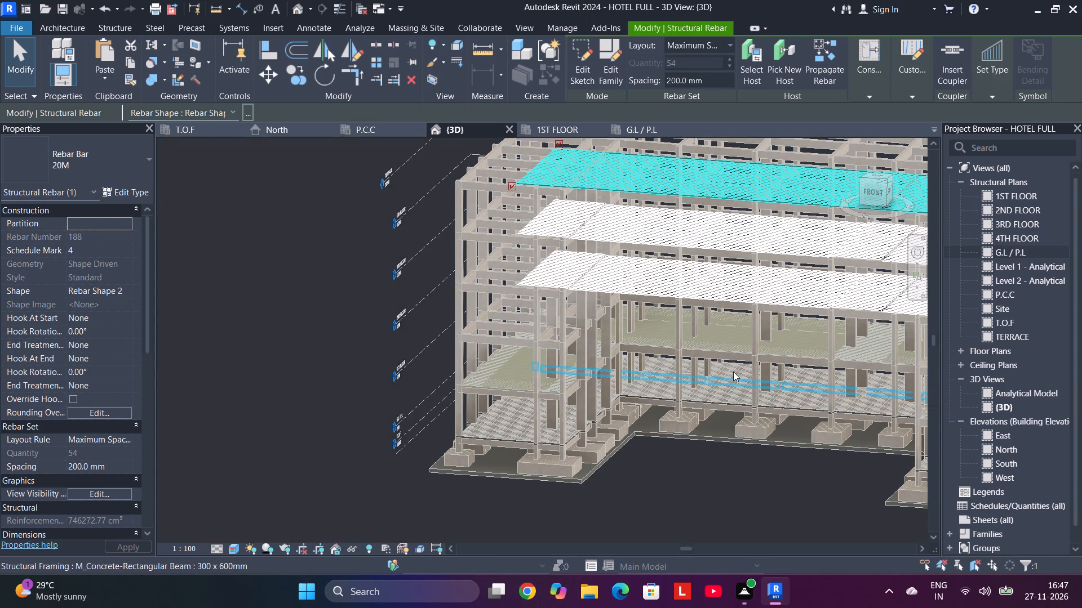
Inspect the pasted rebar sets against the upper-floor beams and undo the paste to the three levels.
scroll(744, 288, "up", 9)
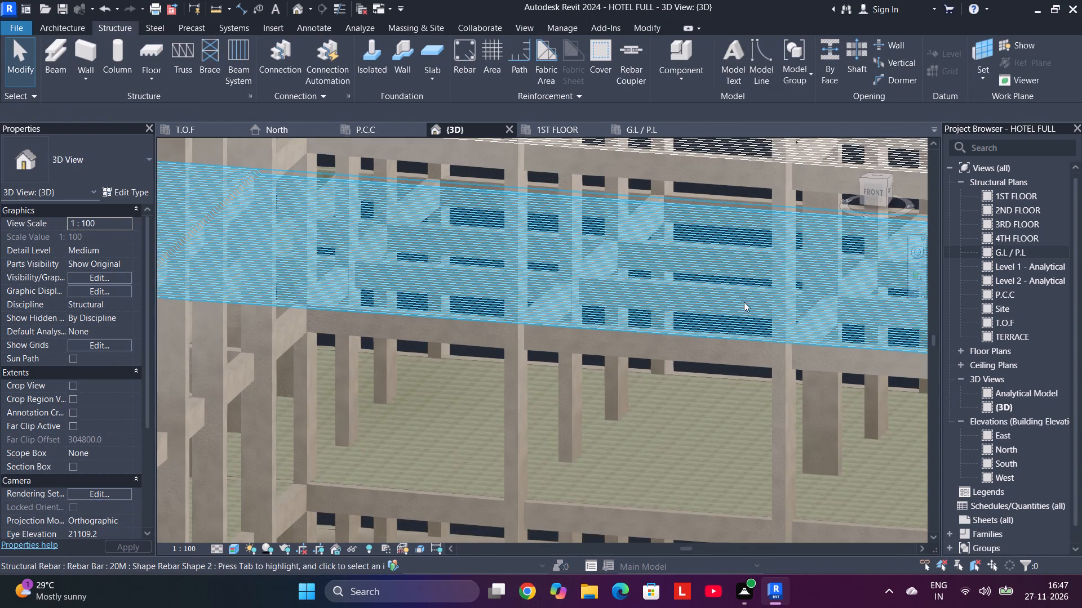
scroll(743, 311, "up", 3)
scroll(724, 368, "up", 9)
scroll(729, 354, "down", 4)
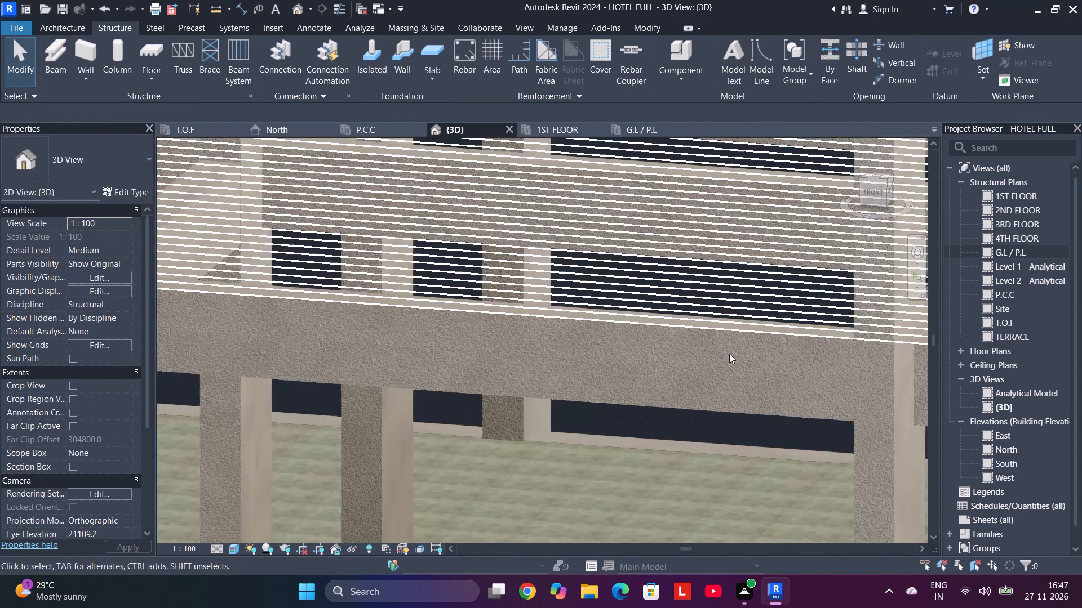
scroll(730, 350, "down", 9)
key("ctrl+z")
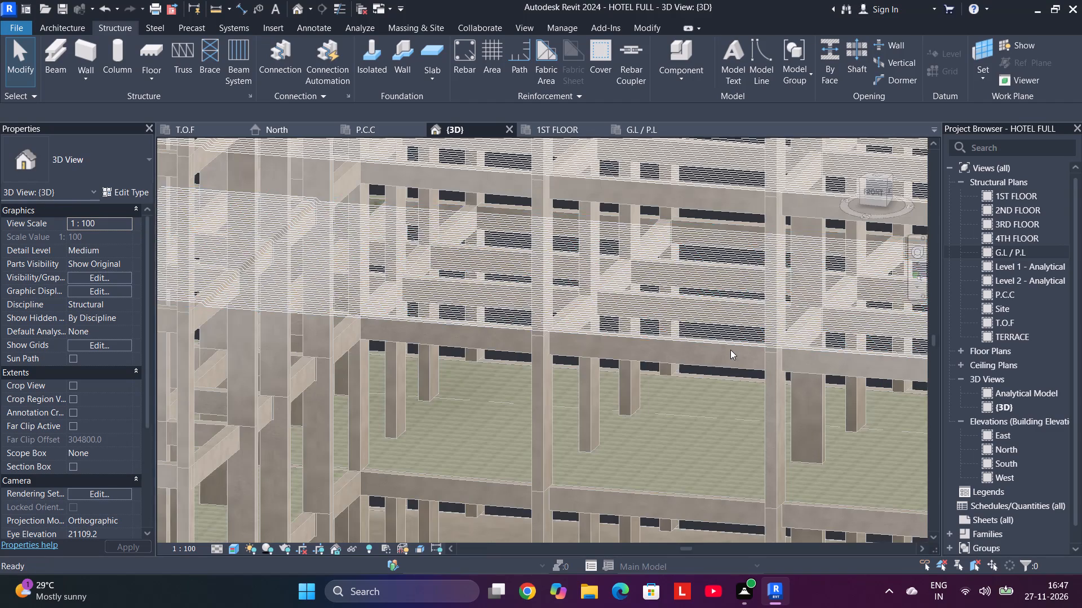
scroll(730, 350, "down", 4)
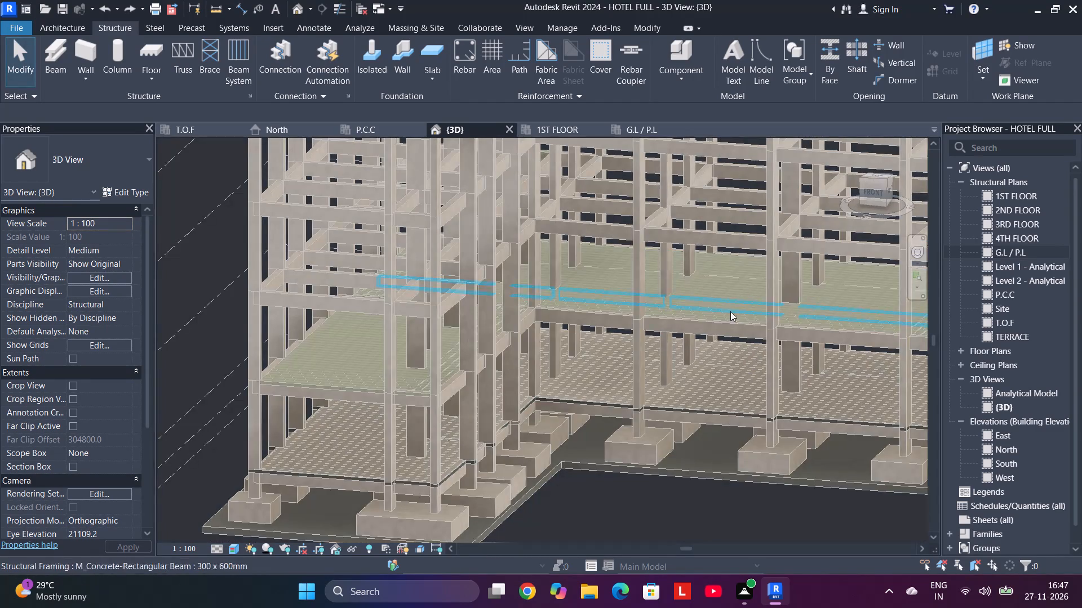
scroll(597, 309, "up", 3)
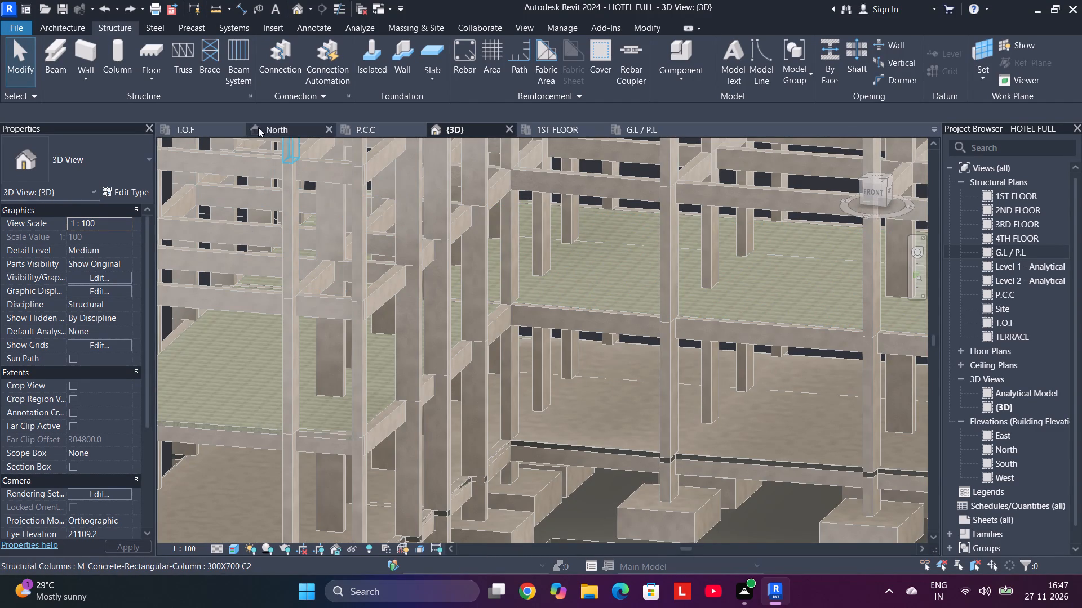
In the North elevation, copy the 1ST FLOOR slabs with their rebar sets and paste them aligned to 2ND FLOOR, 3RD FLOOR and 4TH FLOOR.
left_click(285, 128)
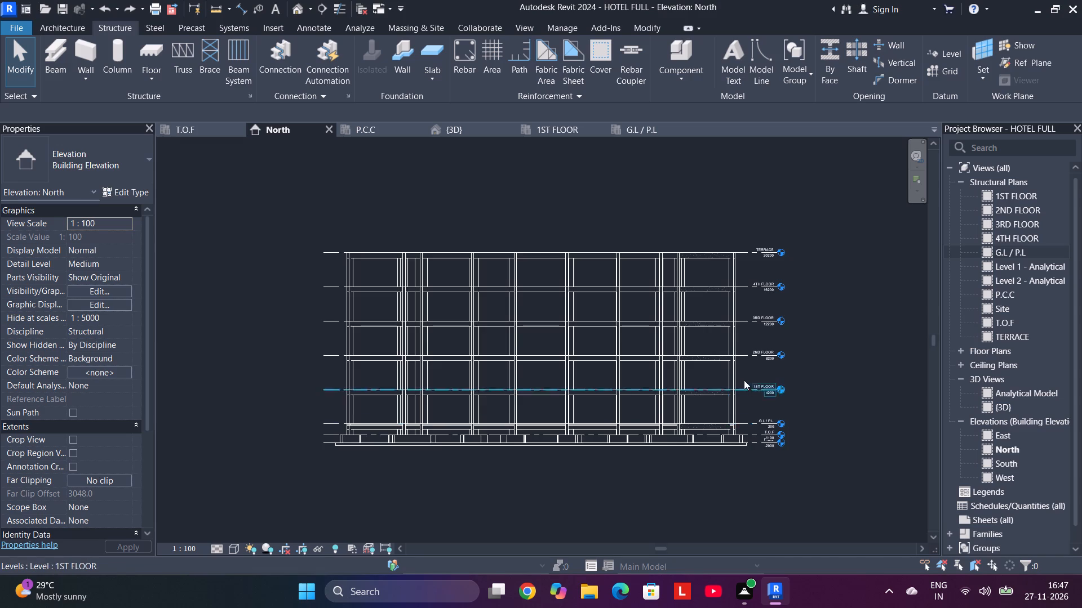
scroll(744, 380, "up", 8)
scroll(740, 394, "down", 4)
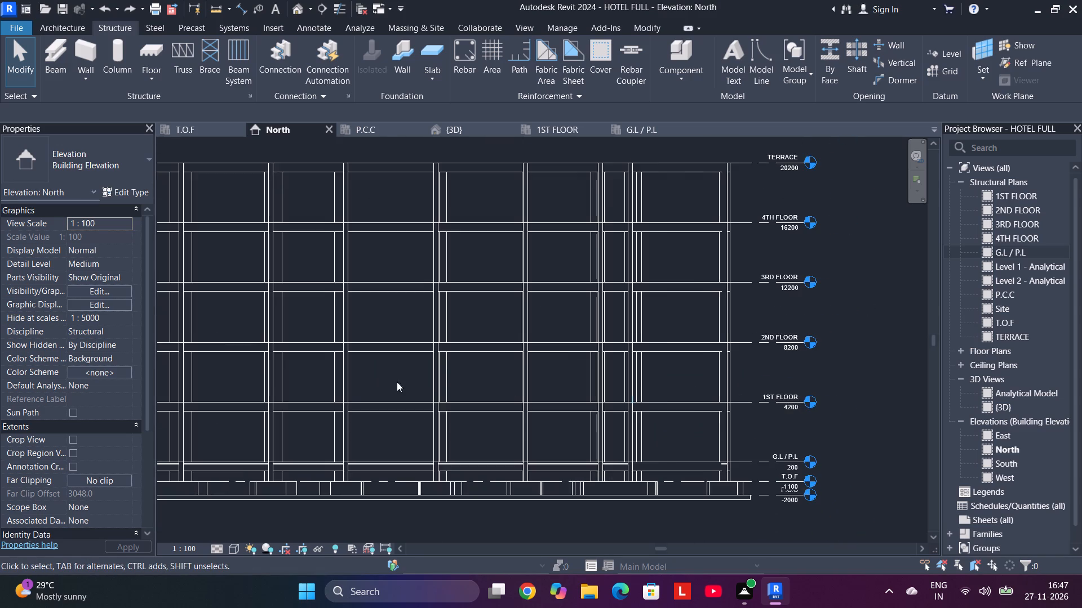
middle_click_drag(358, 380, 446, 366)
scroll(287, 359, "down", 2)
scroll(237, 355, "down", 1)
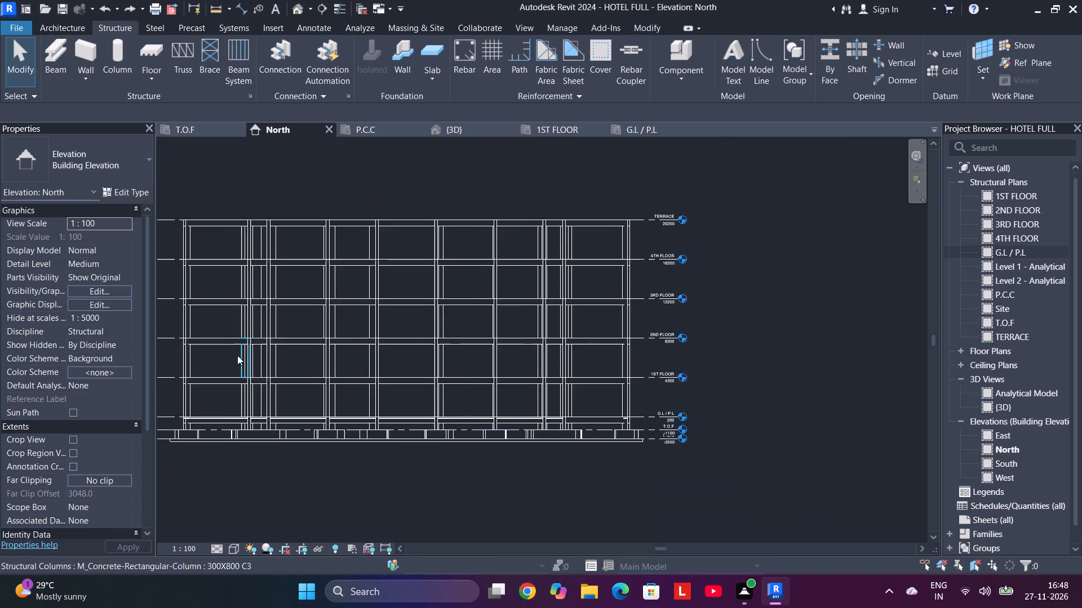
middle_click_drag(237, 355, 281, 328)
left_click_drag(205, 336, 252, 345)
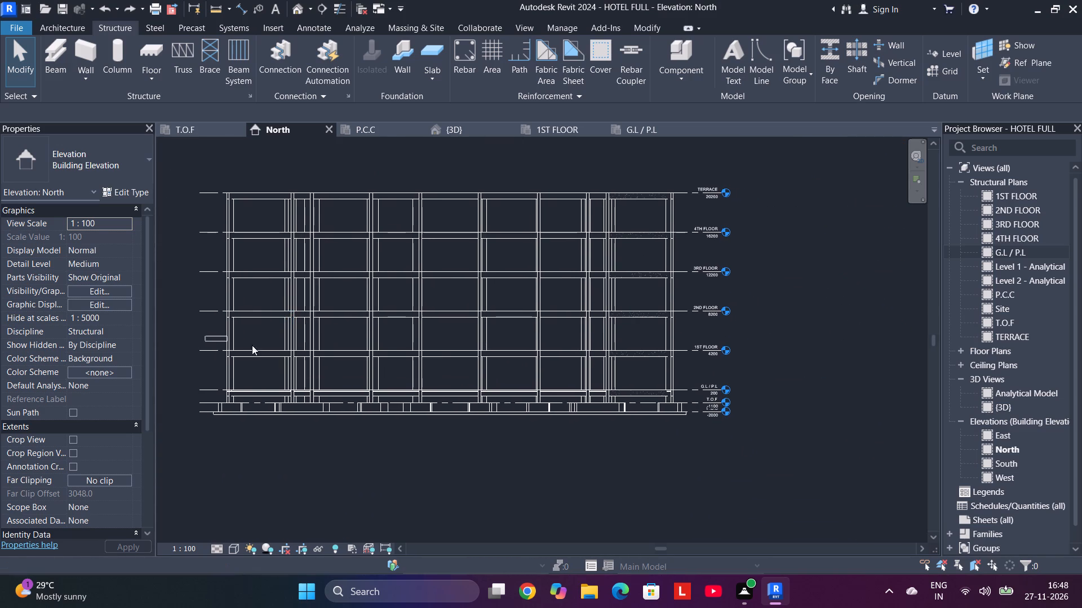
left_click_drag(252, 345, 662, 368)
scroll(702, 352, "up", 6)
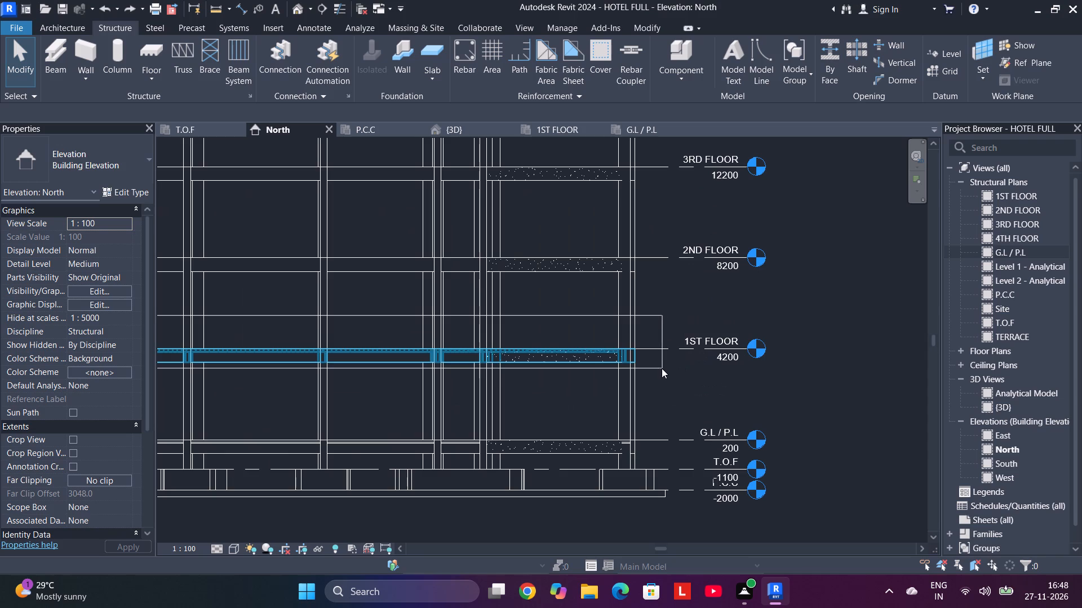
left_click_drag(662, 368, 647, 356)
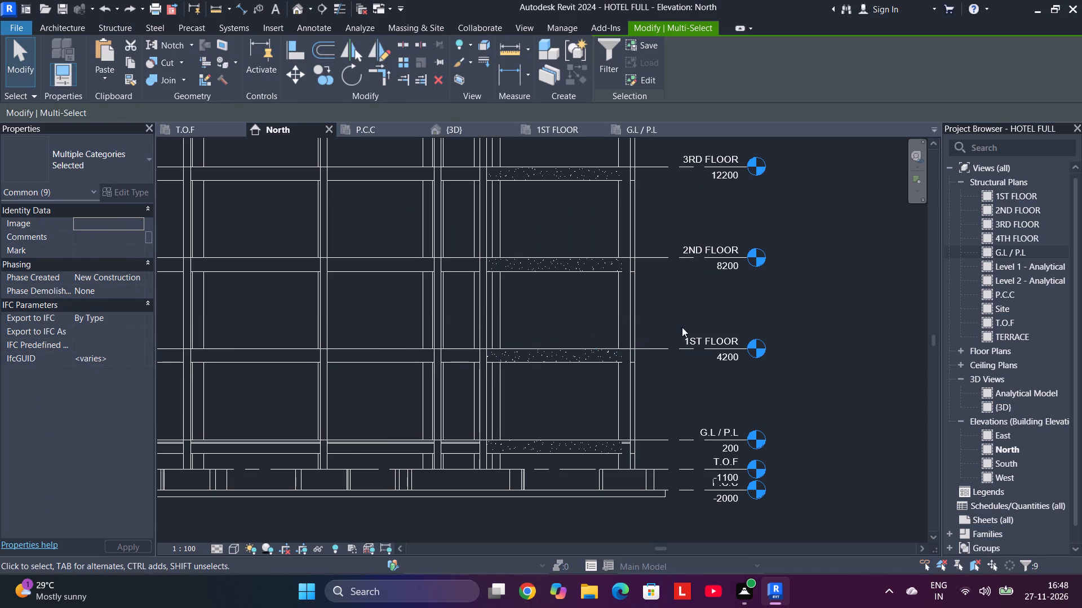
left_click(130, 60)
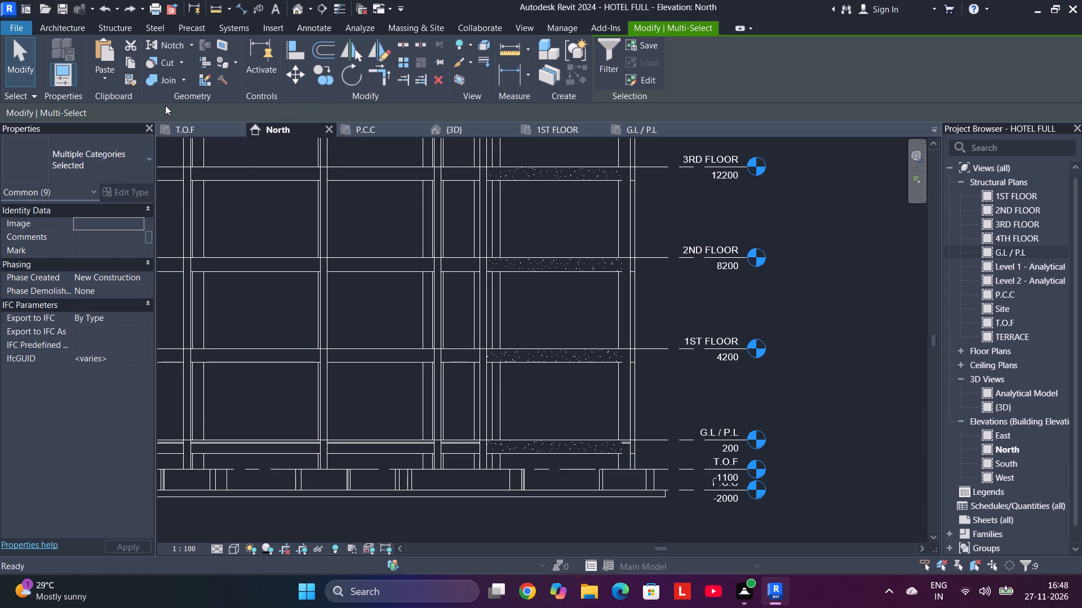
left_click(105, 50)
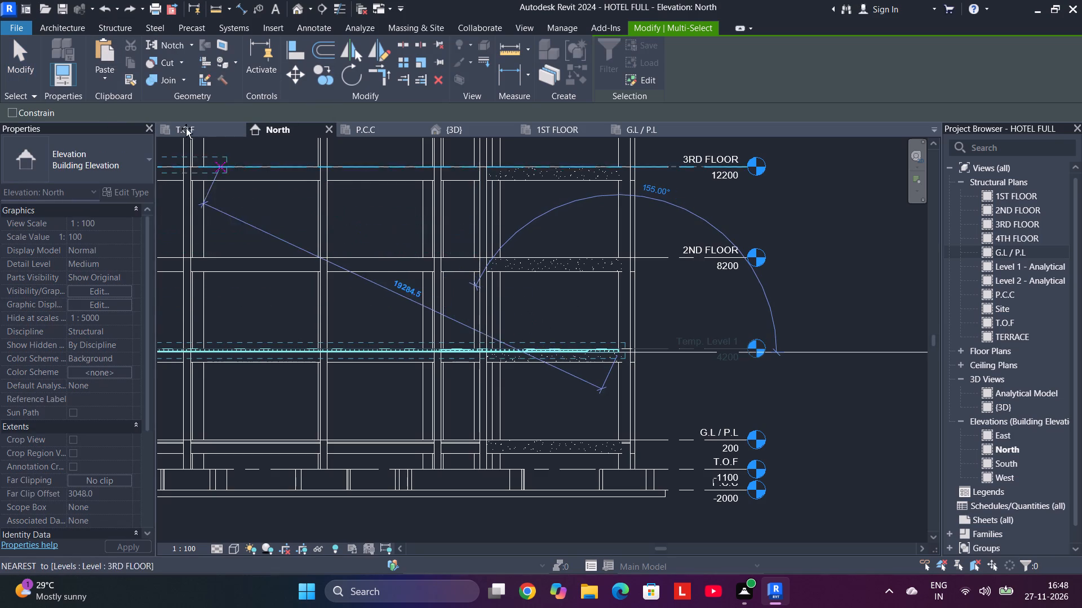
left_click(106, 73)
left_click(164, 142)
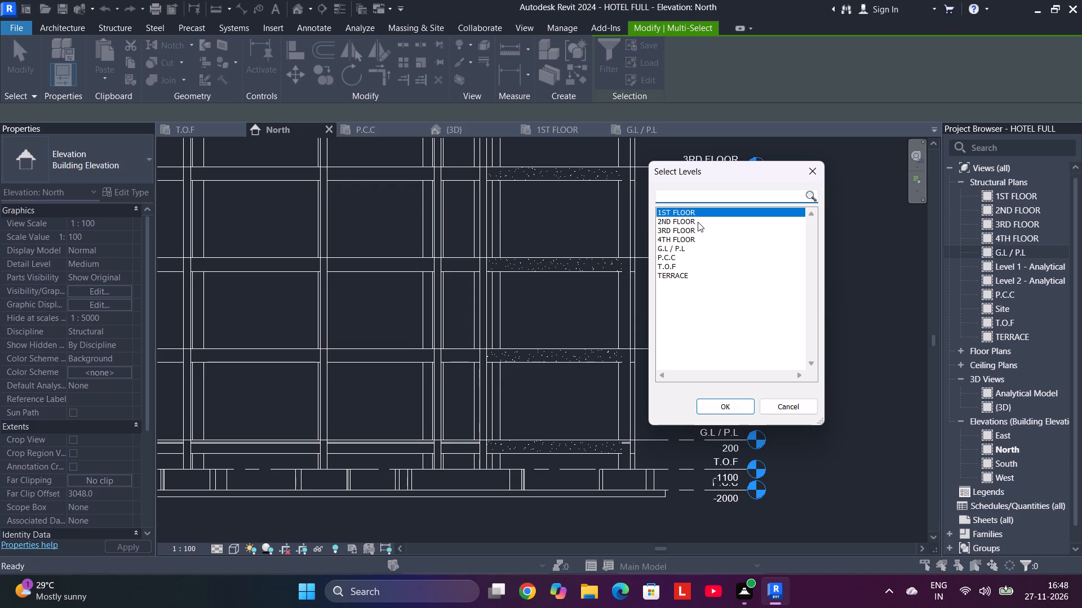
left_click(699, 222)
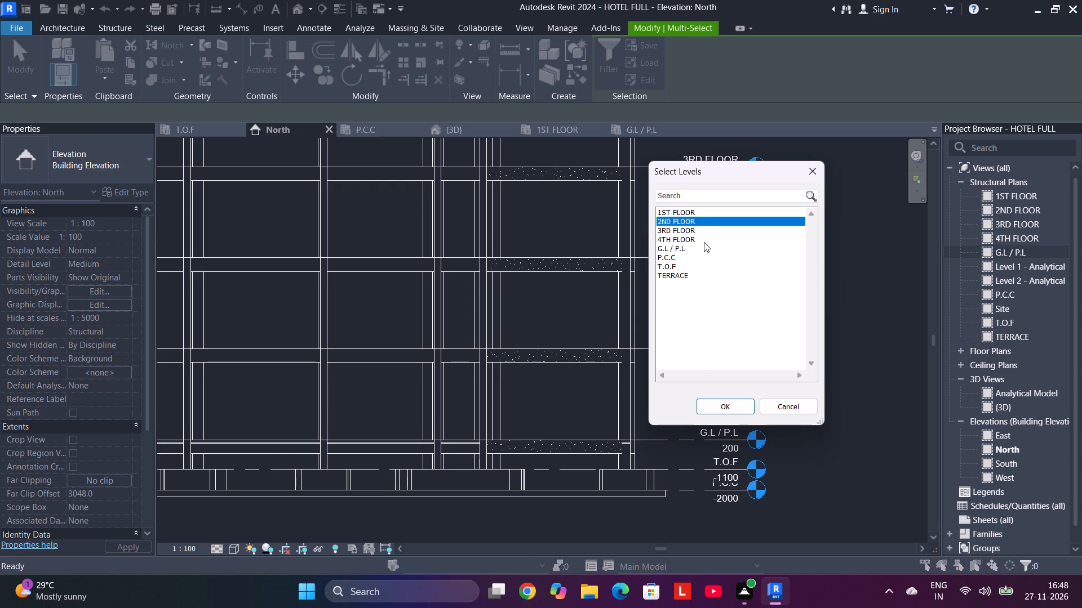
left_click(704, 242, "ctrl")
left_click(700, 225, "ctrl")
left_click(700, 227, "ctrl")
left_click(701, 223, "ctrl")
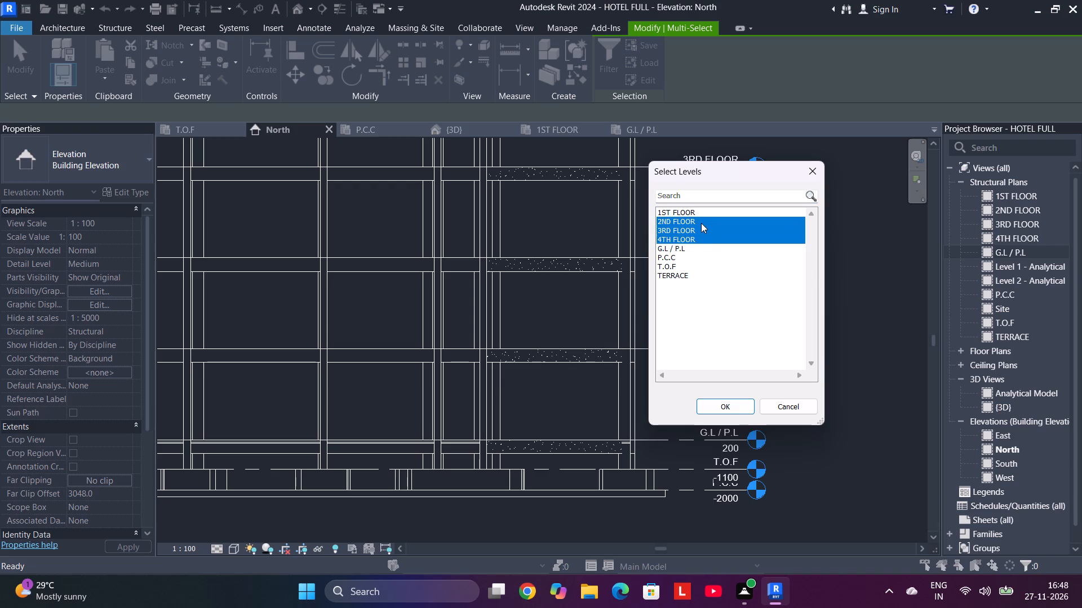
left_click(733, 404)
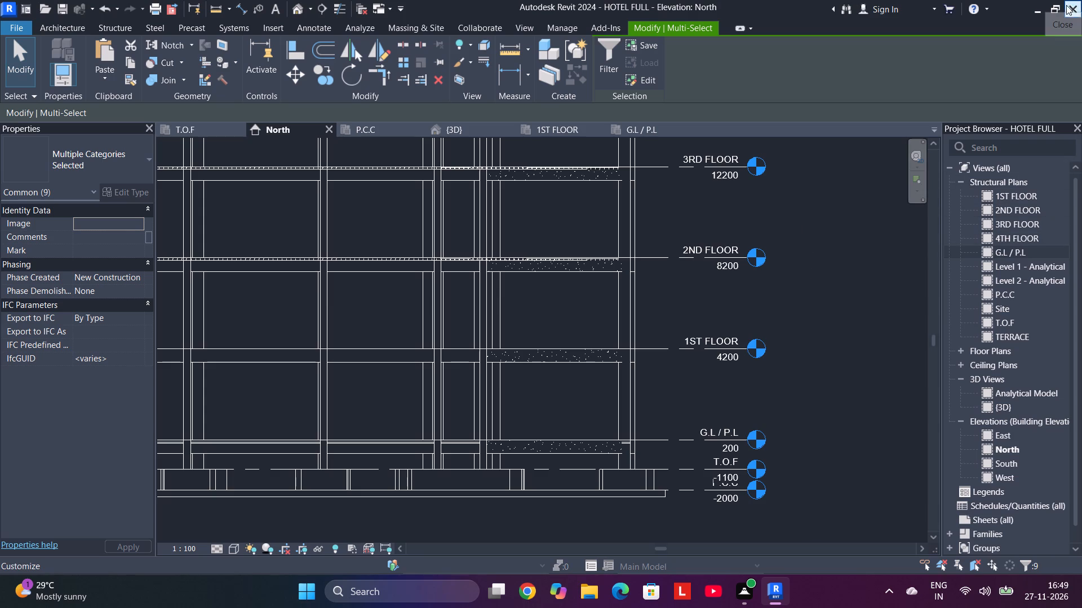
left_click(832, 282)
key("Escape")
scroll(836, 270, "down", 3)
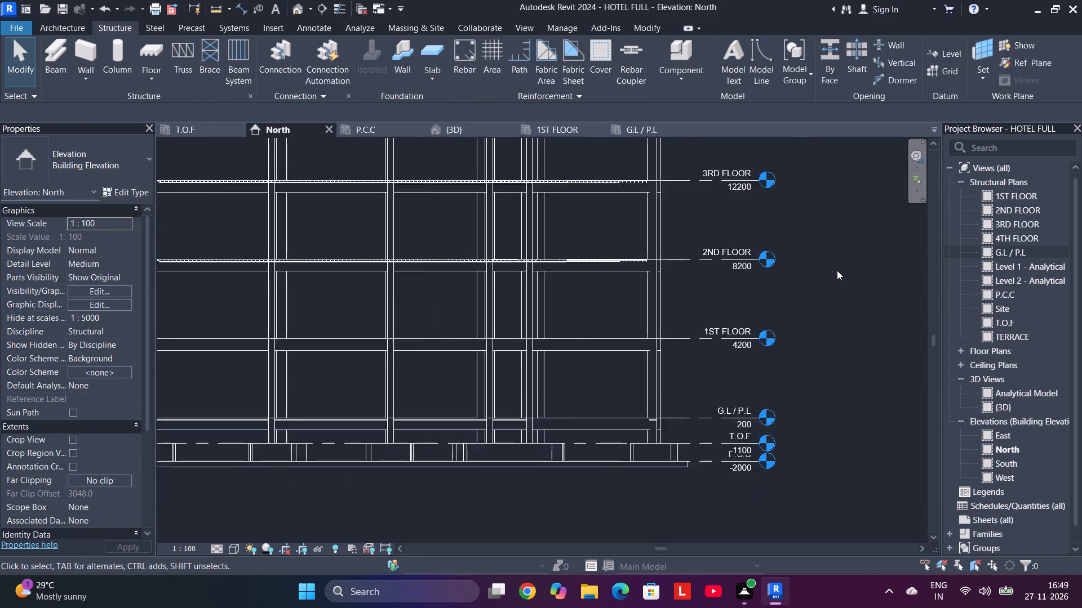
Examine the pasted slabs and rebar sets on the upper floors across the full North elevation up to TERRACE.
scroll(837, 270, "down", 8)
scroll(823, 243, "up", 8)
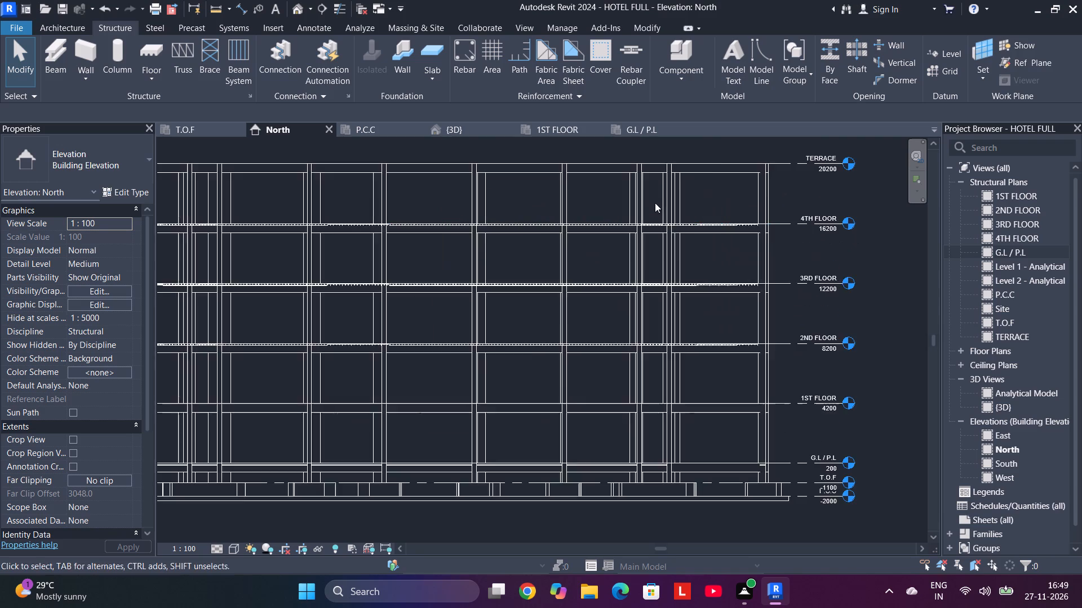
scroll(682, 180, "up", 4)
scroll(726, 191, "up", 1)
middle_click_drag(726, 201, 751, 288)
key("Escape")
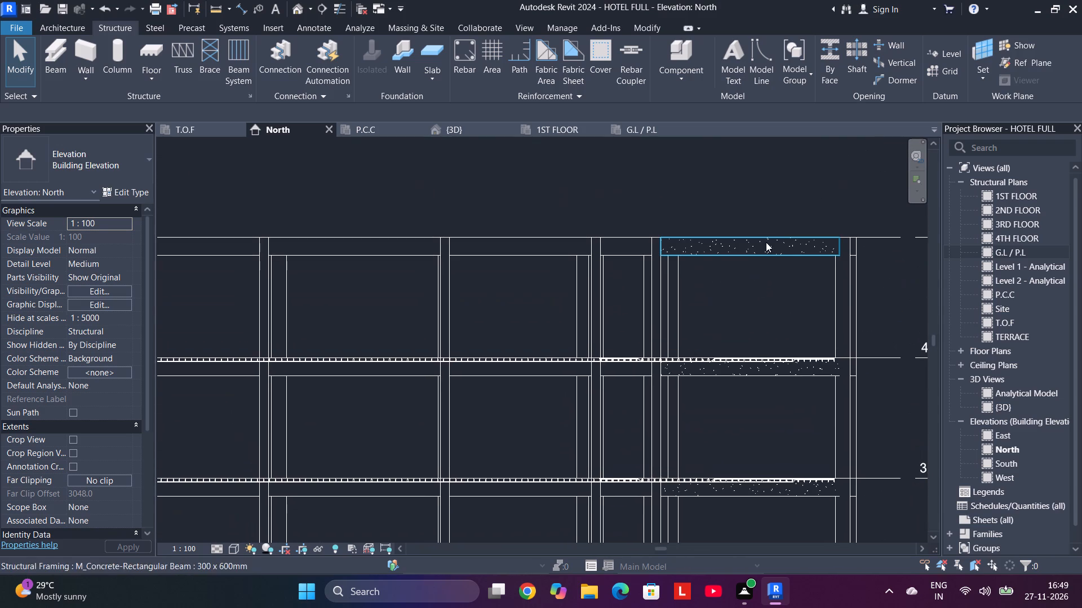
key("Escape")
left_click_drag(713, 216, 724, 214)
scroll(722, 211, "down", 5)
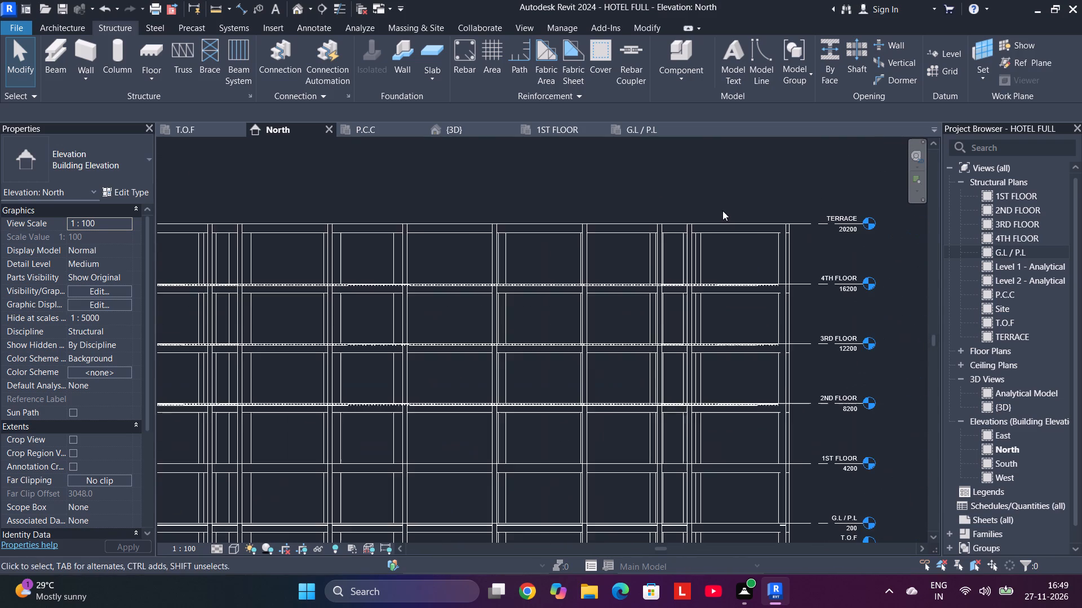
scroll(418, 190, "down", 1)
middle_click_drag(419, 190, 693, 220)
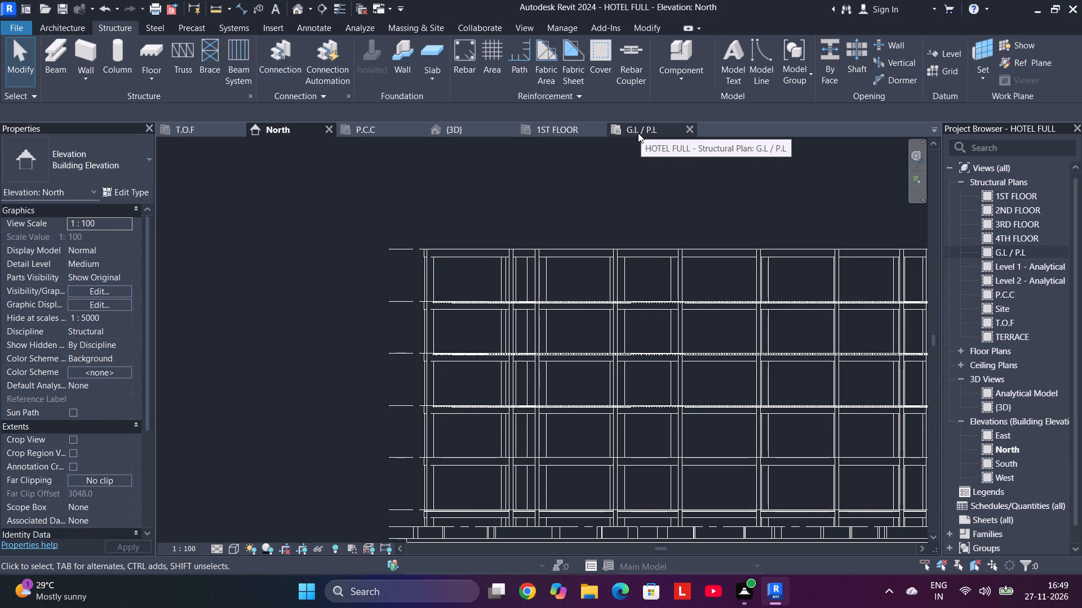
middle_click_drag(694, 197, 520, 164)
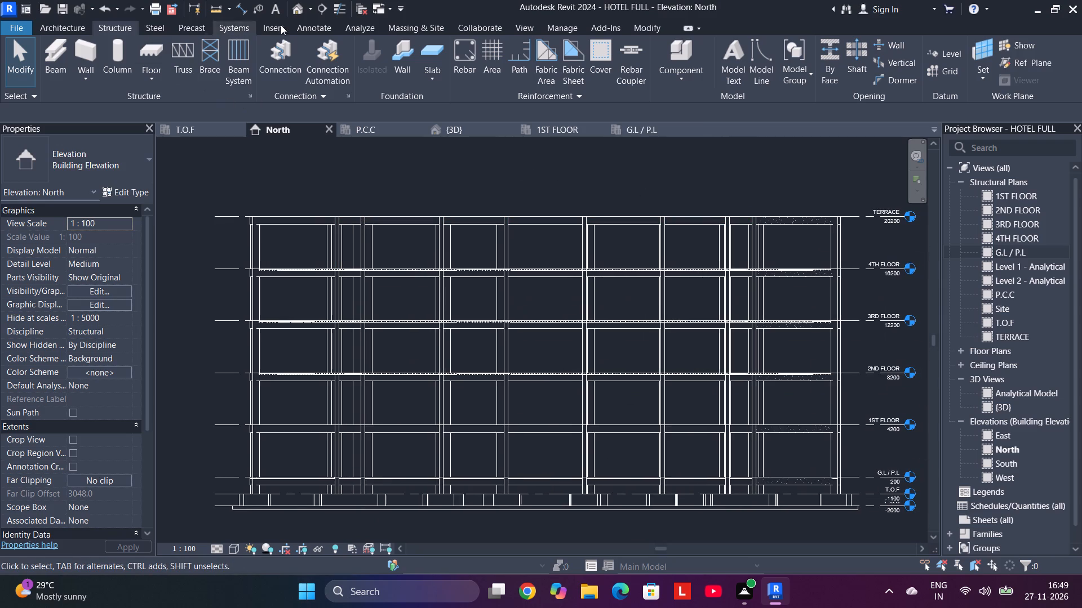
Paste the copied slabs with their rebar sets aligned to the TERRACE level.
left_click(648, 30)
left_click(98, 77)
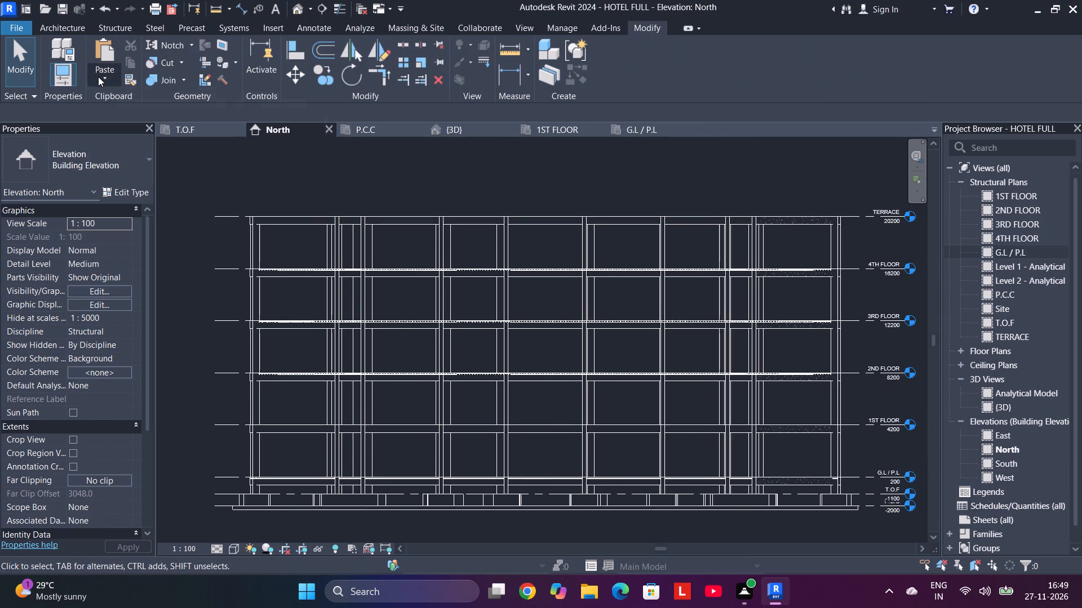
left_click(157, 131)
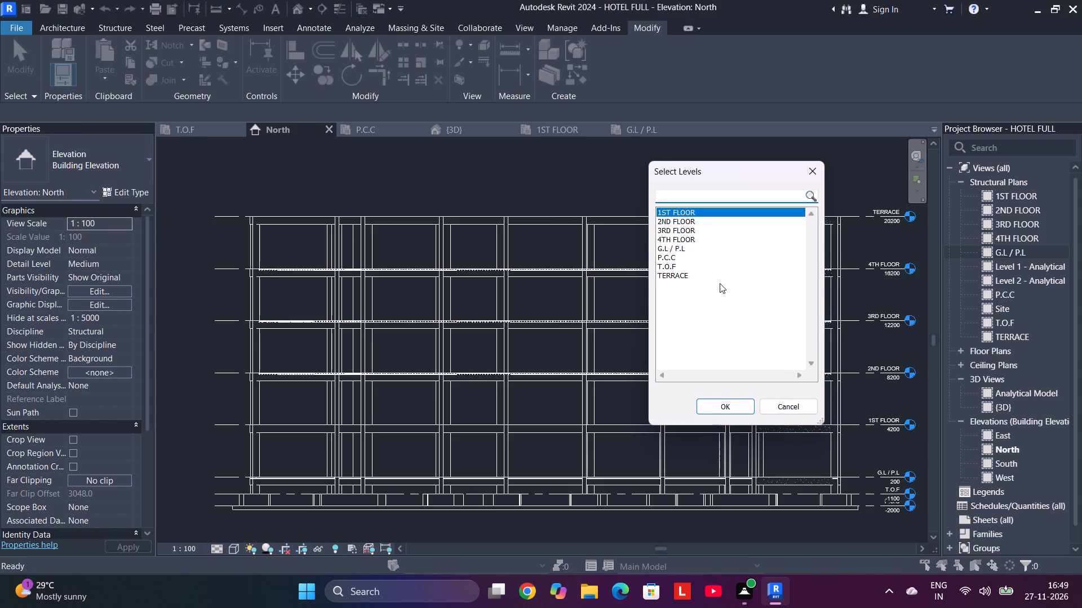
left_click(716, 279)
left_click(720, 404)
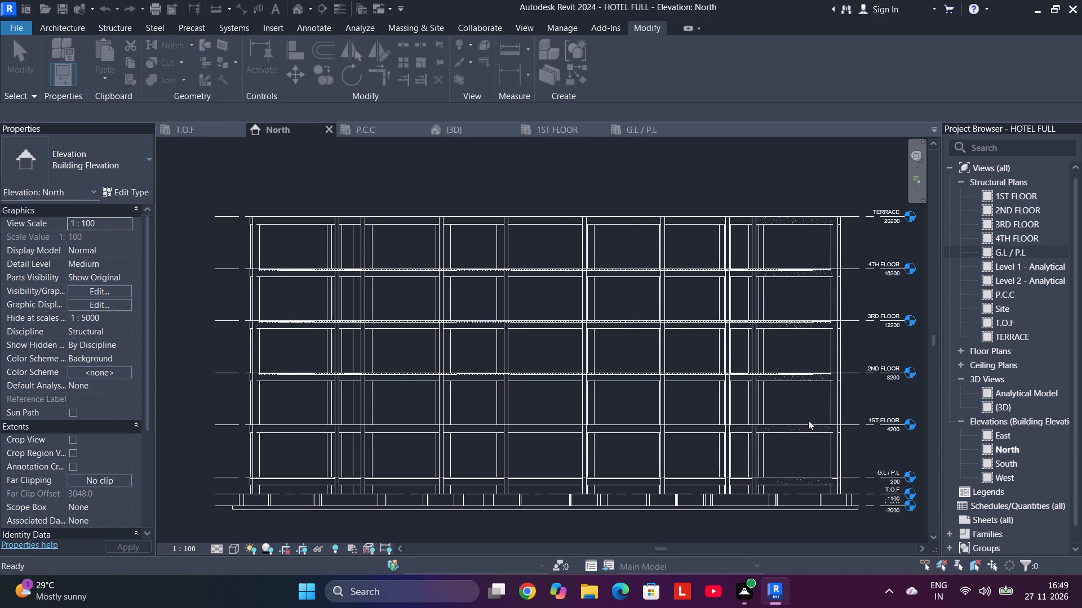
key("Escape")
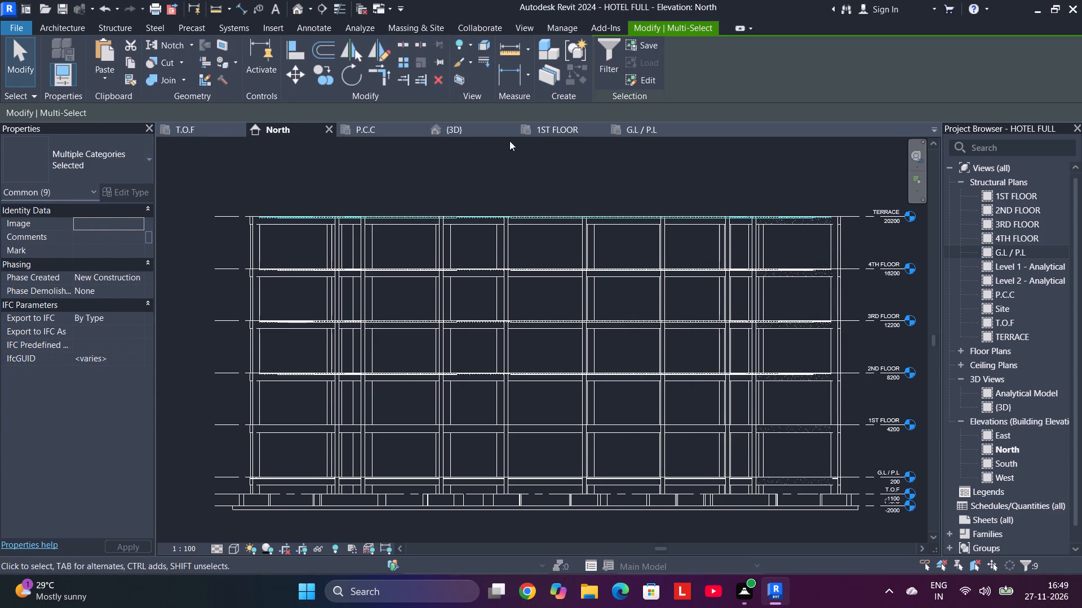
Examine the whole hotel model in the 3D view to check the slabs pasted on every level.
left_click(468, 121)
left_click(468, 129)
scroll(686, 358, "down", 4)
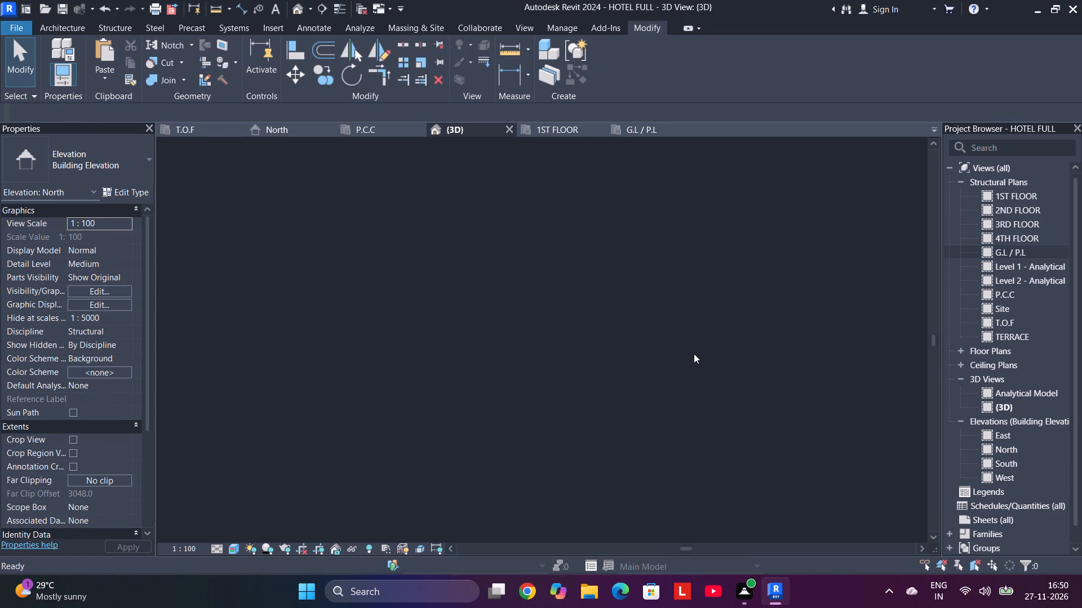
scroll(704, 350, "up", 5)
scroll(712, 347, "down", 10)
middle_click_drag(712, 345, 543, 367)
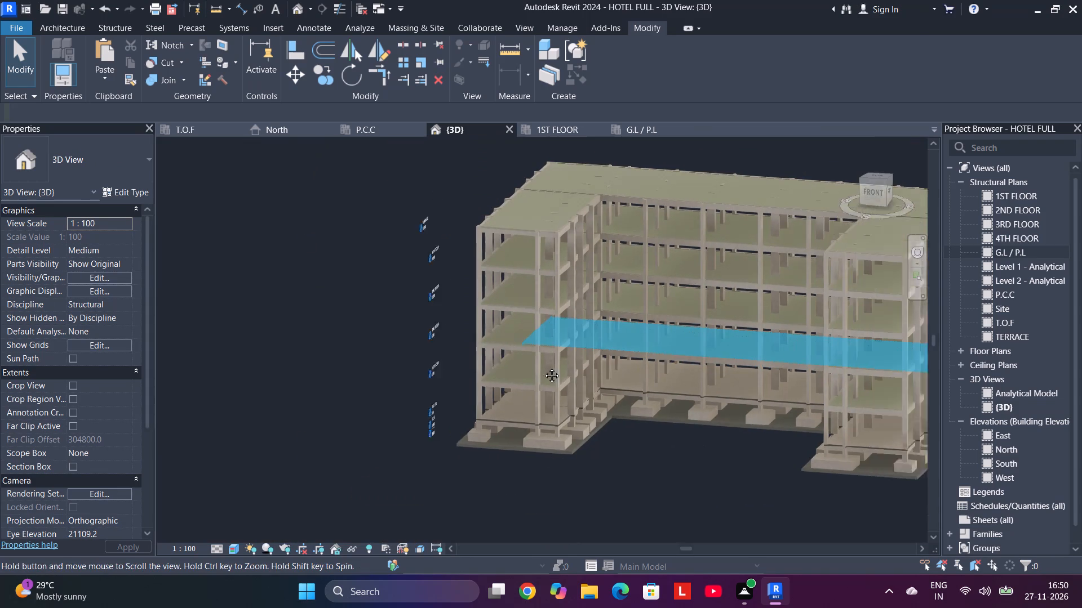
middle_click_drag(543, 367, 530, 366)
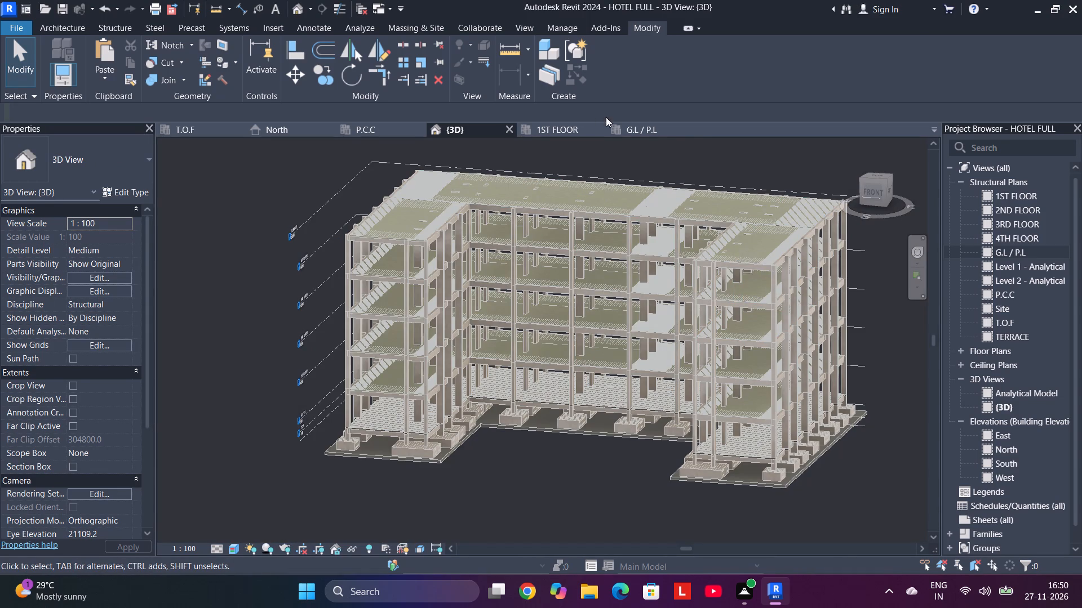
Open the East elevation and select the structural elements along the 1ST FLOOR level.
left_click(211, 122)
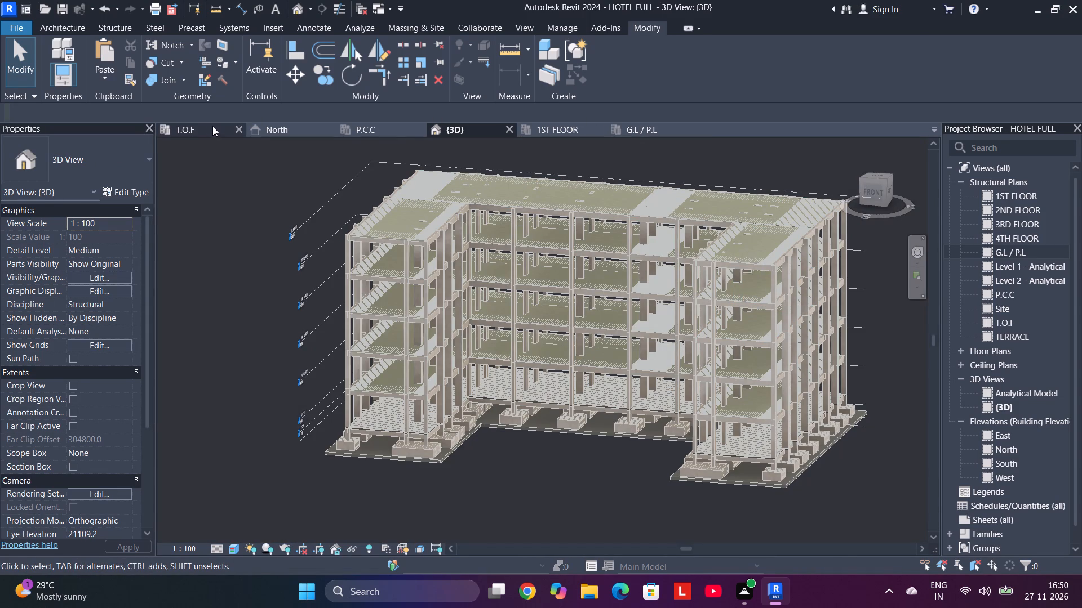
left_click(290, 134)
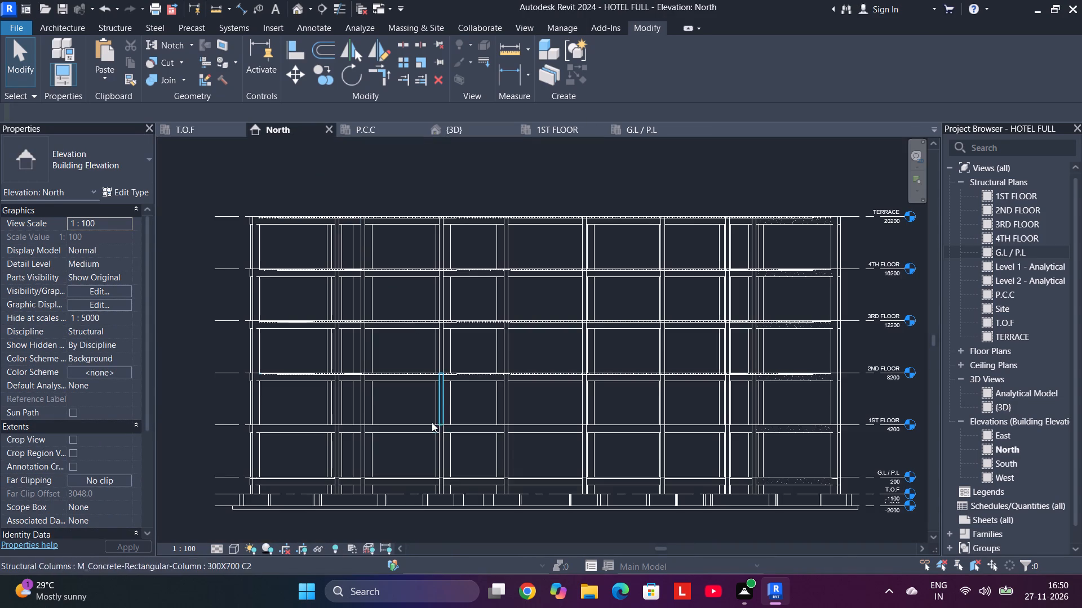
left_click(991, 459)
double_click(990, 436)
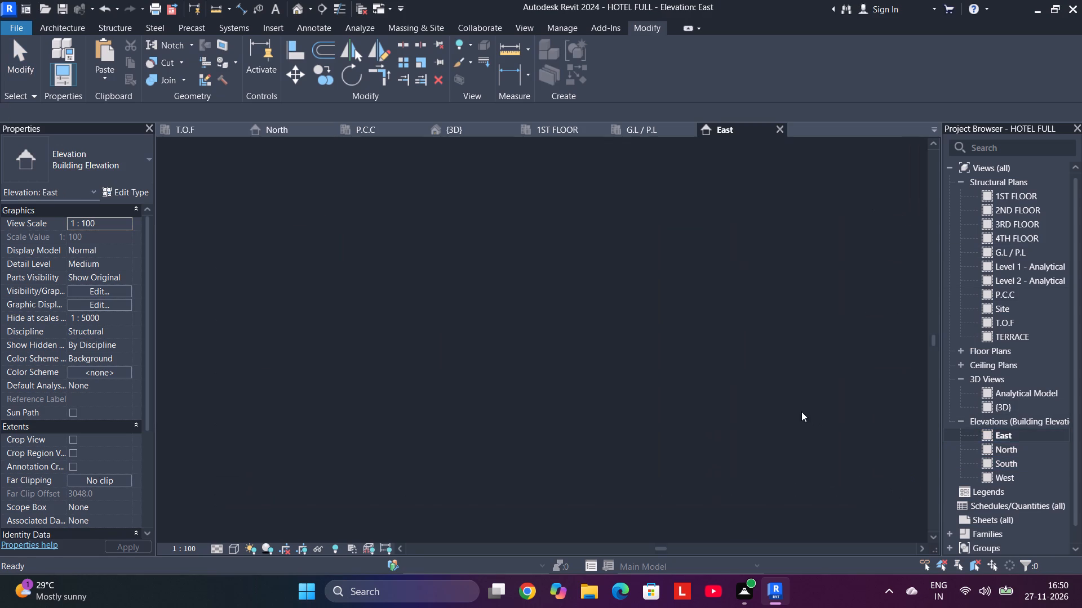
middle_click_drag(370, 383, 386, 270)
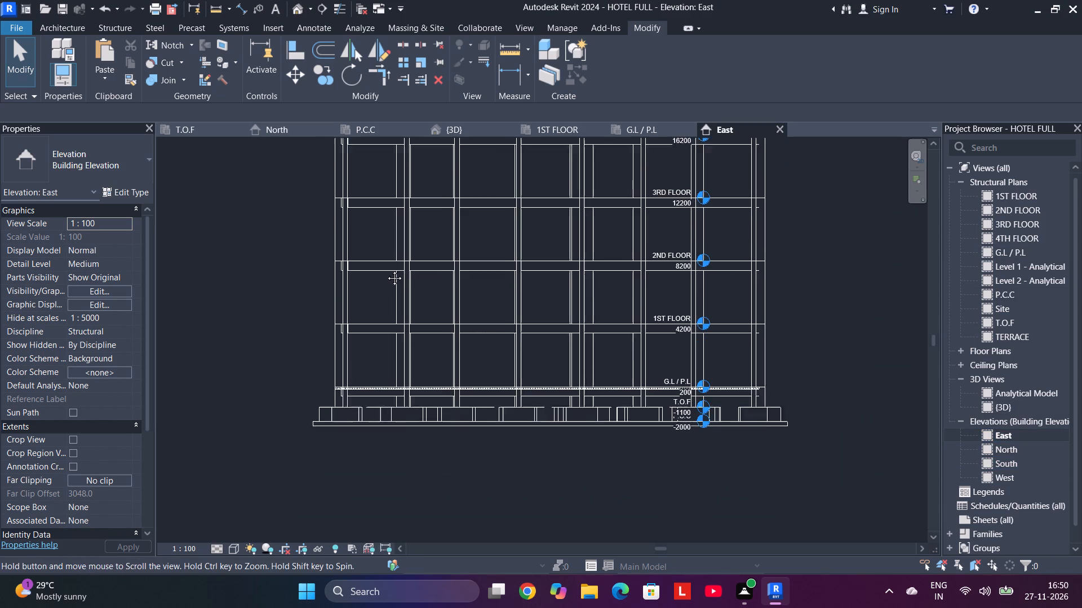
middle_click_drag(386, 270, 387, 266)
scroll(304, 289, "up", 4)
middle_click_drag(344, 290, 342, 290)
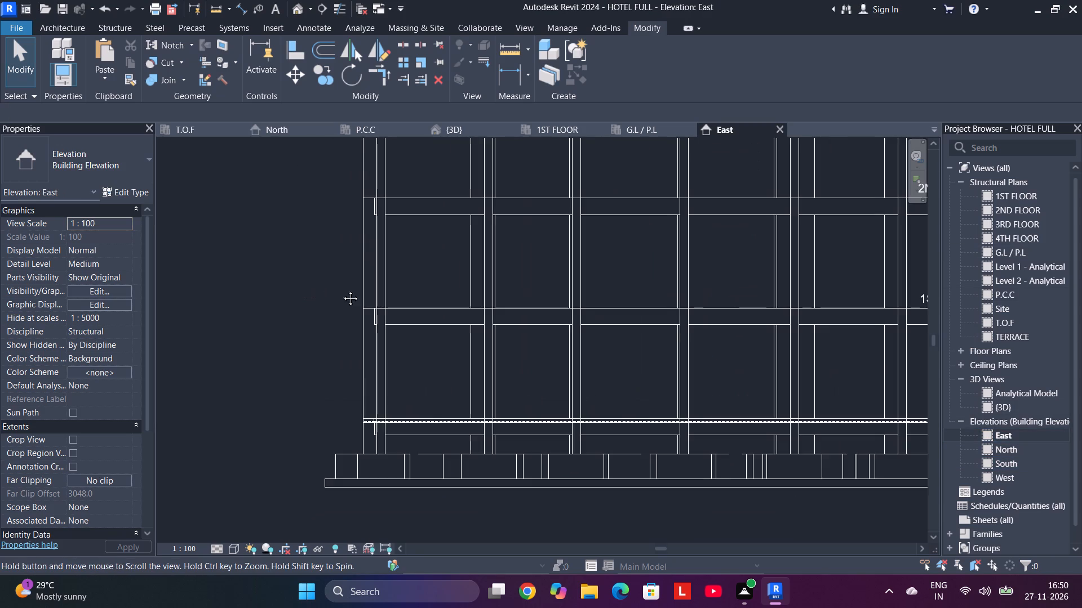
middle_click_drag(342, 290, 203, 286)
scroll(211, 285, "down", 1)
middle_click_drag(211, 285, 163, 285)
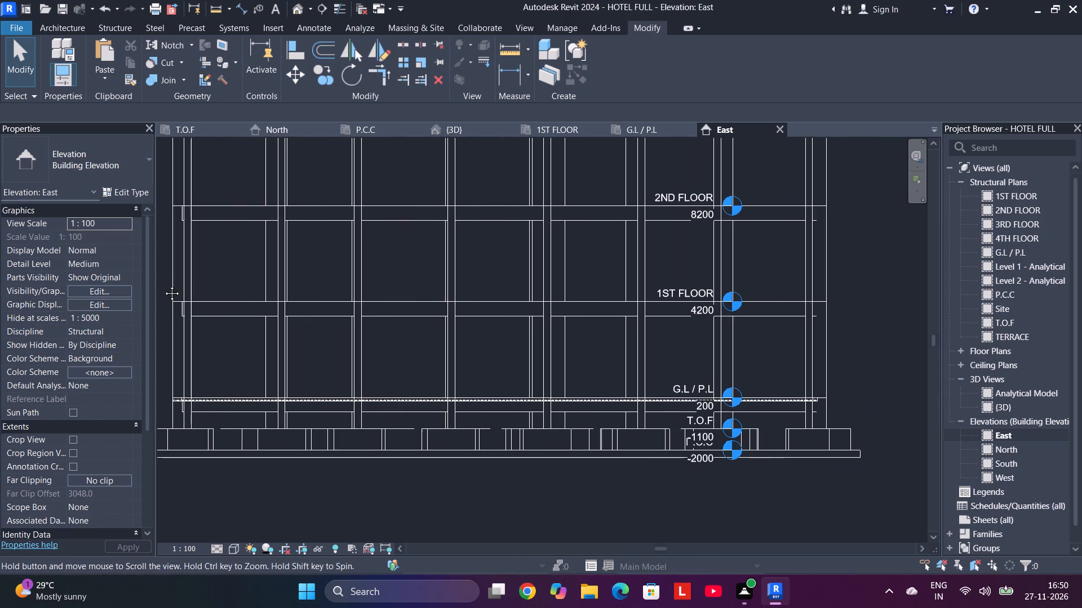
middle_click_drag(163, 285, 185, 284)
left_click_drag(172, 280, 936, 319)
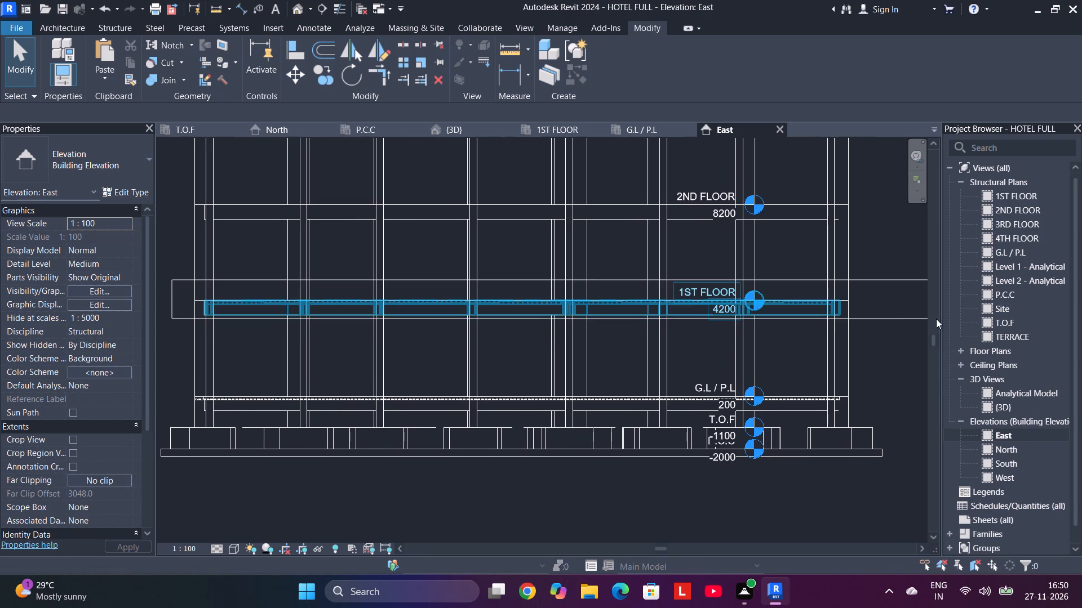
left_click_drag(936, 319, 890, 308)
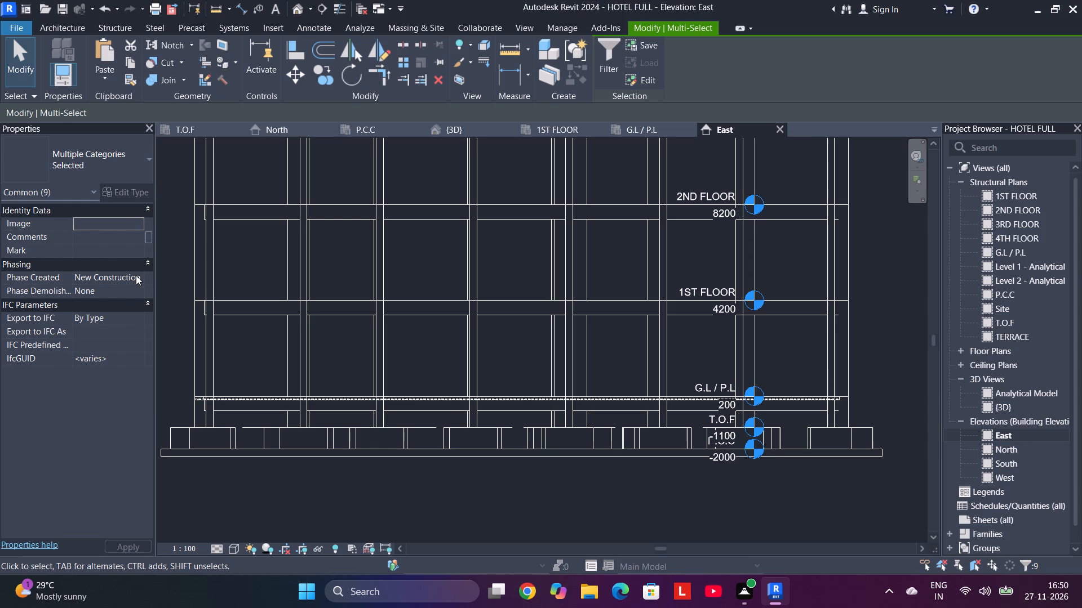
Review the type properties of the 1ST FLOOR 150mm Foundation Slab, including its coarse fill color, family and type.
left_click(361, 301)
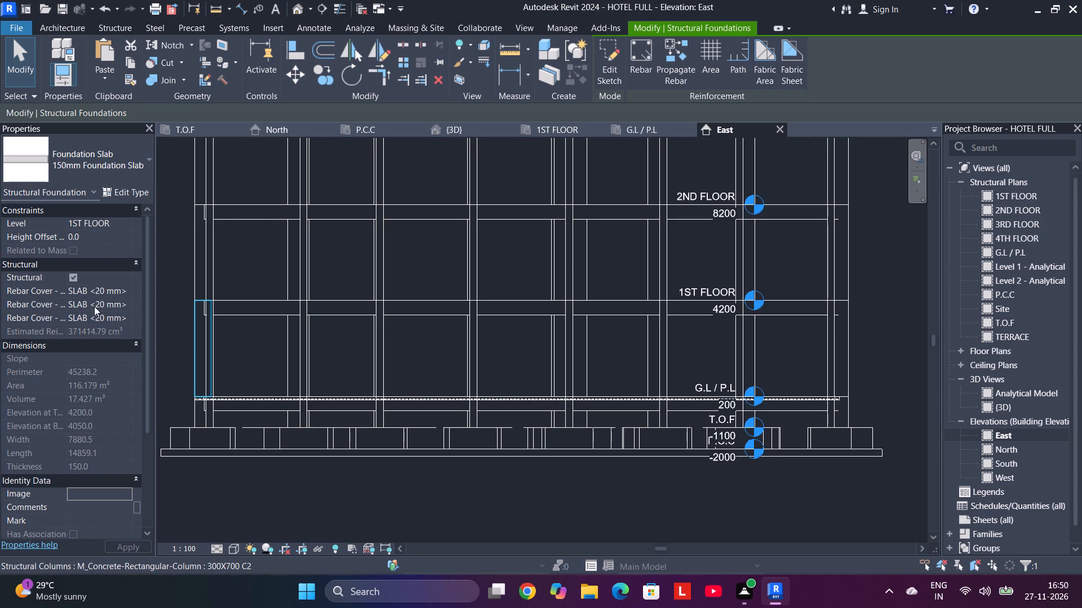
left_click(131, 173)
left_click(131, 173)
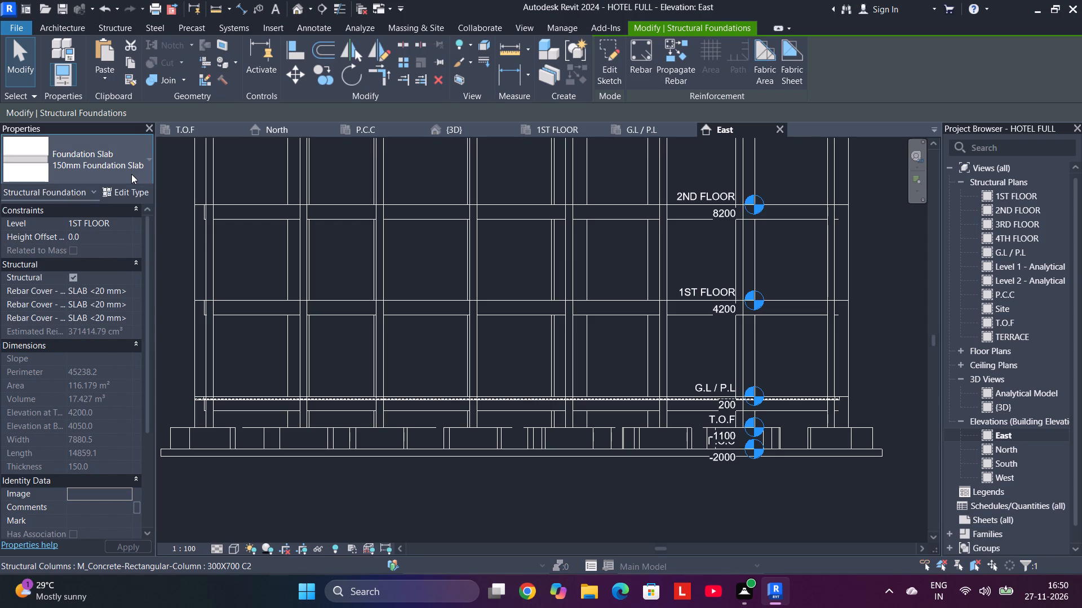
left_click(132, 196)
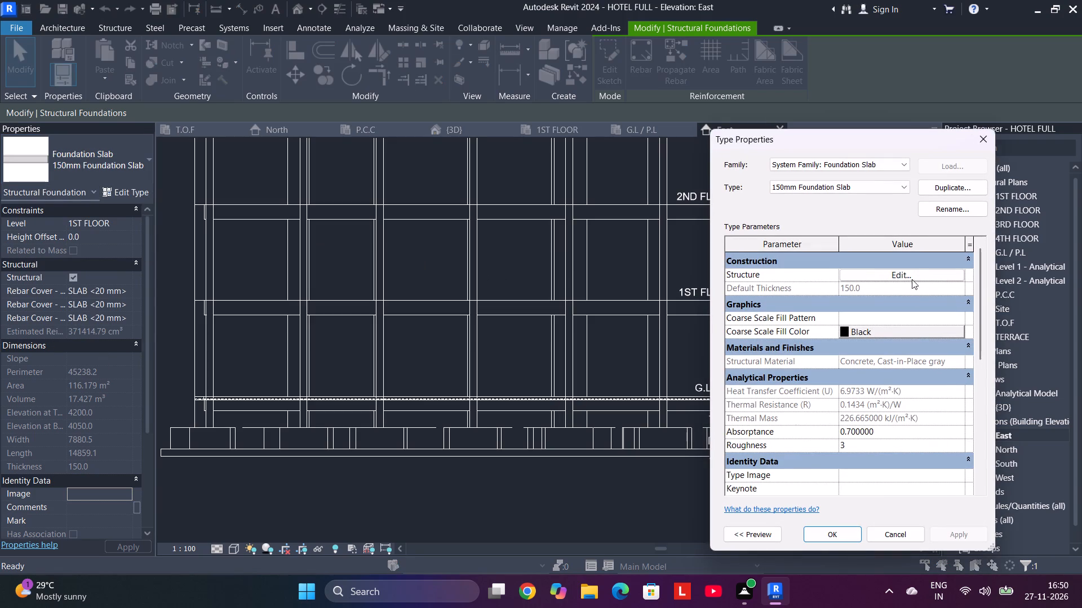
left_click(903, 338)
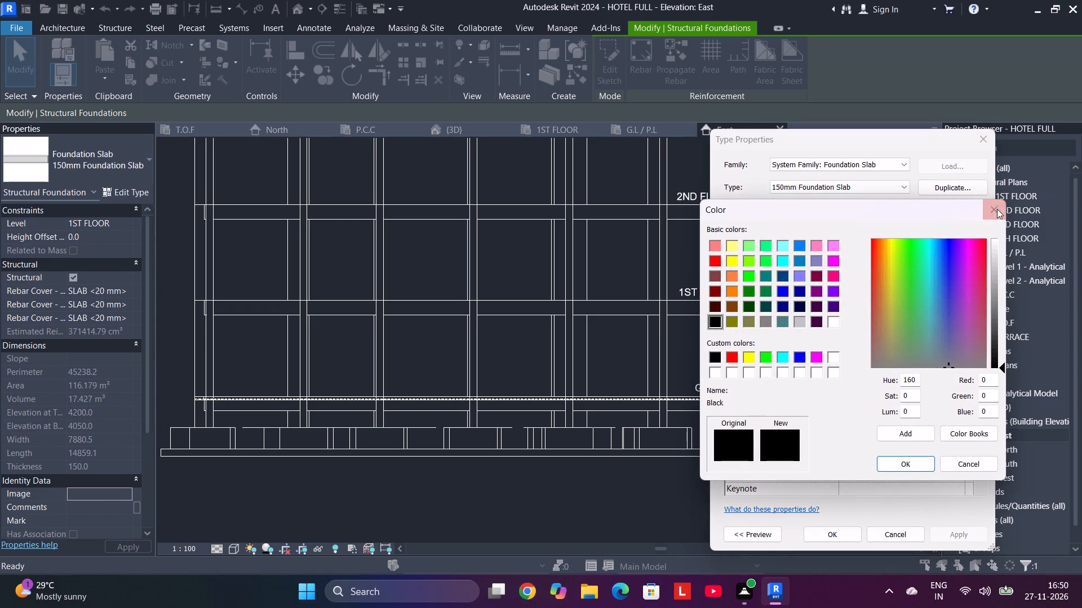
left_click(988, 211)
scroll(923, 382, "down", 5)
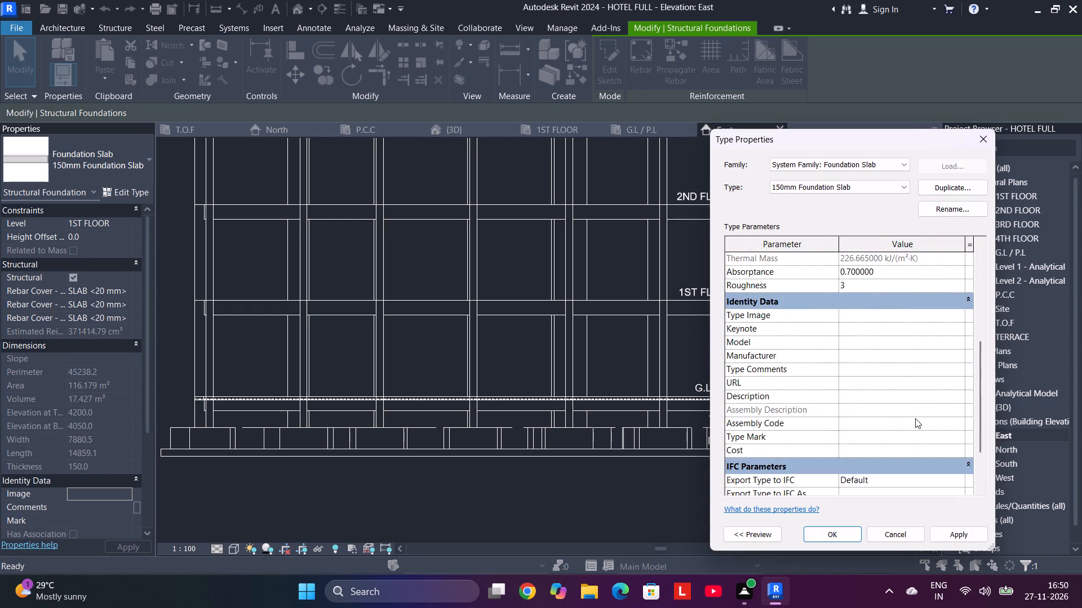
scroll(915, 418, "up", 4)
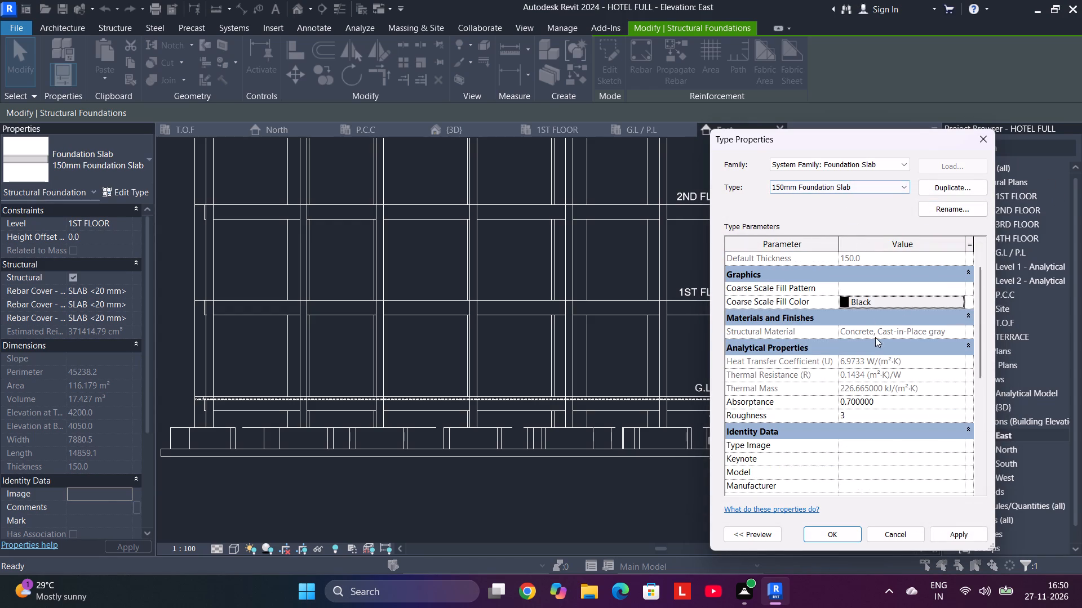
left_click(898, 166)
left_click(898, 166)
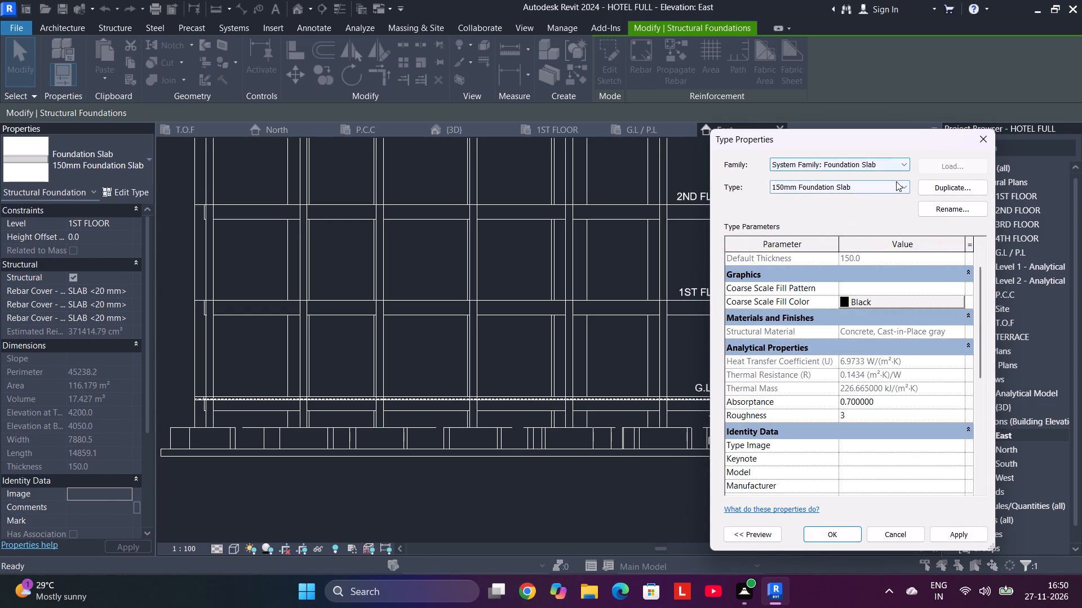
left_click(896, 181)
left_click(896, 181)
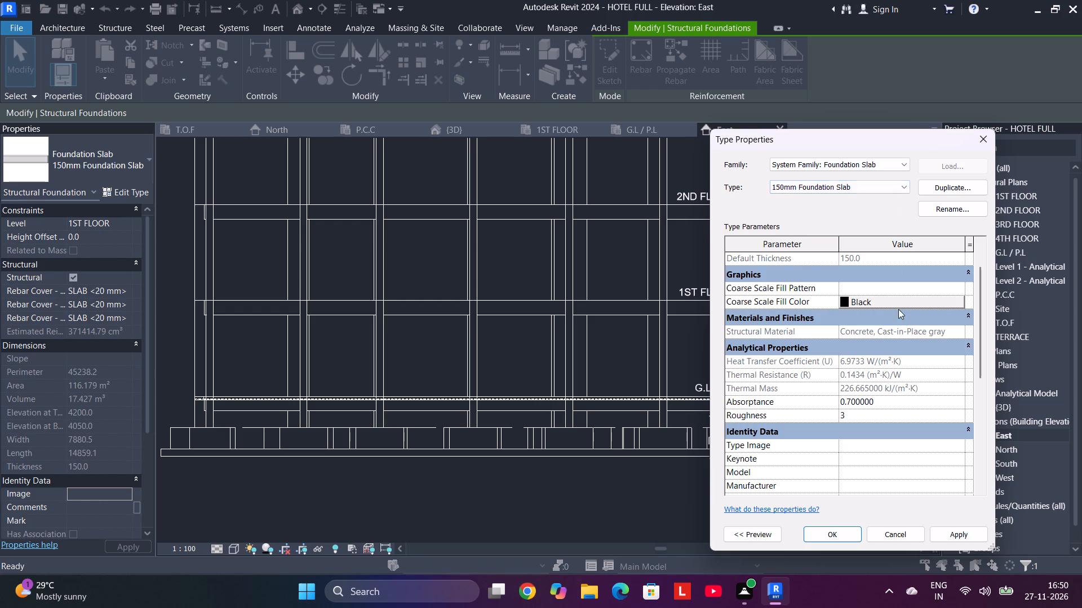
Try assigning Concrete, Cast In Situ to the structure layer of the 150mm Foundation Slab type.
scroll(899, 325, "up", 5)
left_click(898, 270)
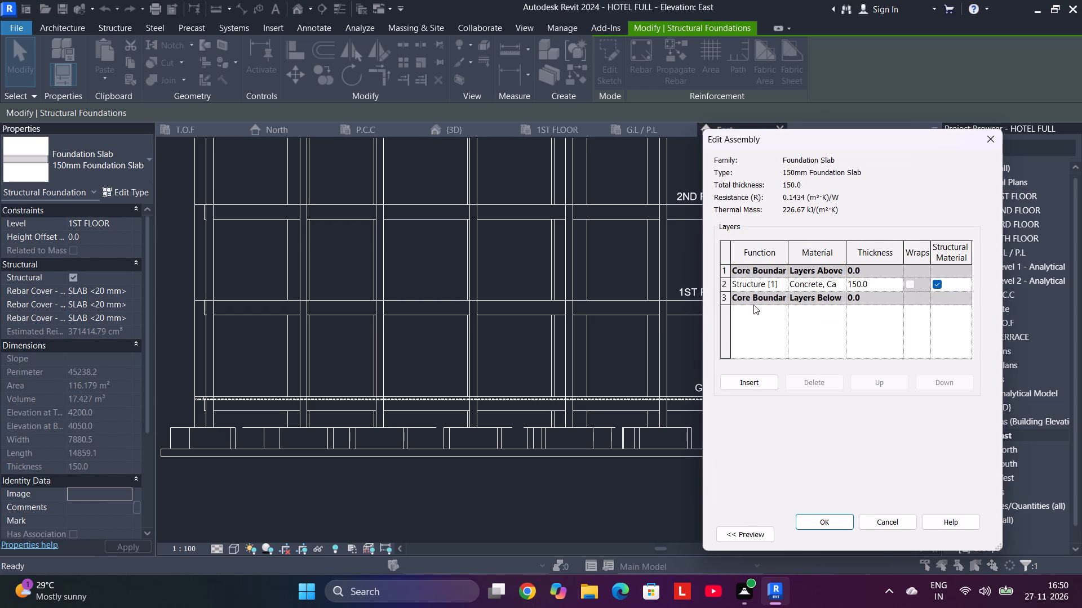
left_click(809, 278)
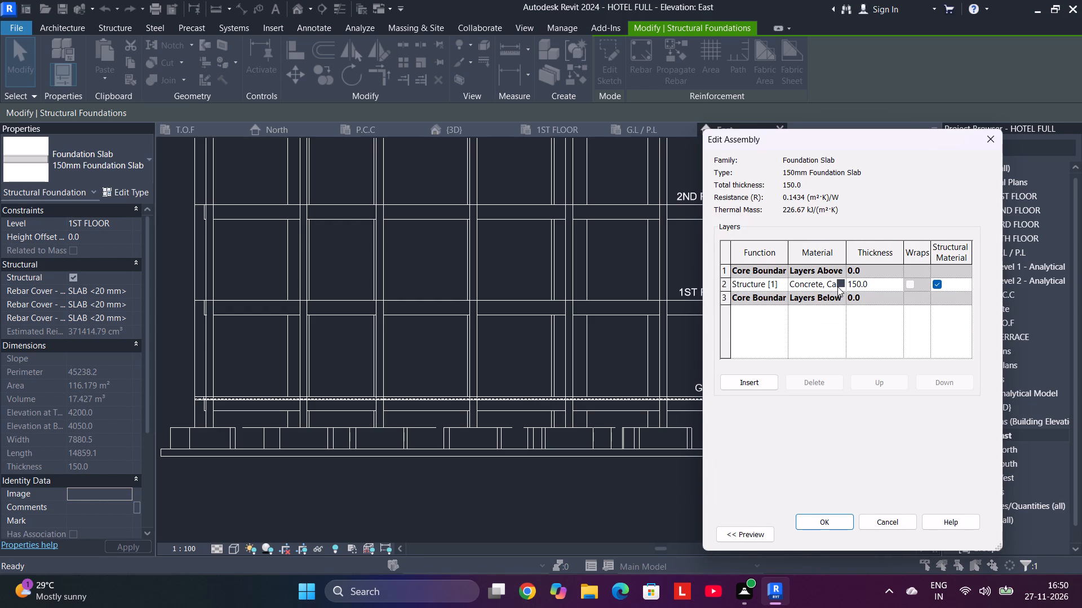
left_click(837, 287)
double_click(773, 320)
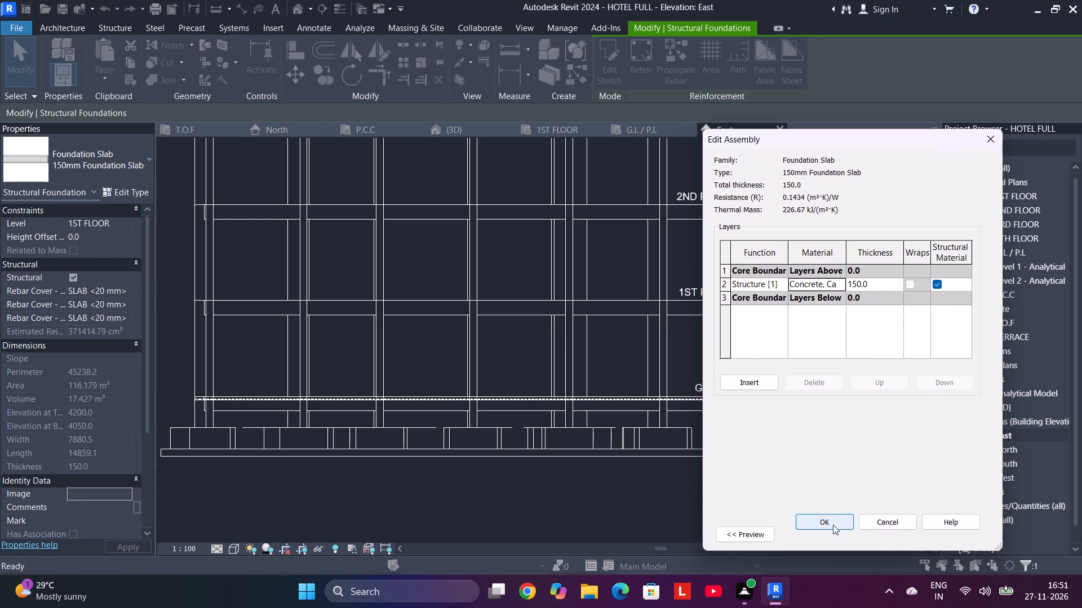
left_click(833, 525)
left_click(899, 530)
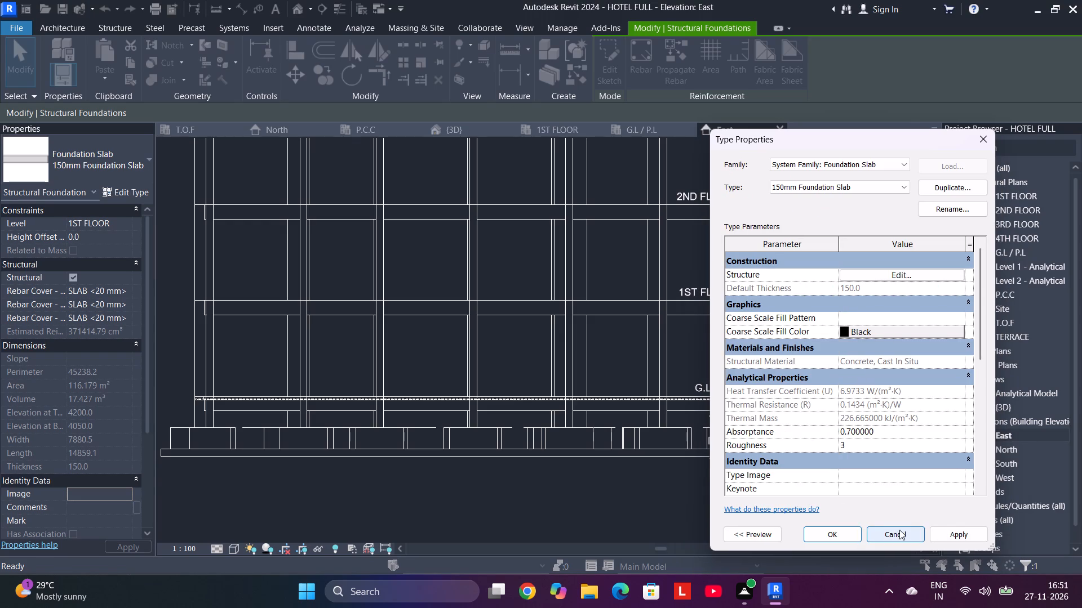
Select only the 1ST FLOOR foundation slabs, filtering out the rebar, and assign Concrete, Cast In Situ to their type's structure layer.
scroll(560, 368, "down", 3)
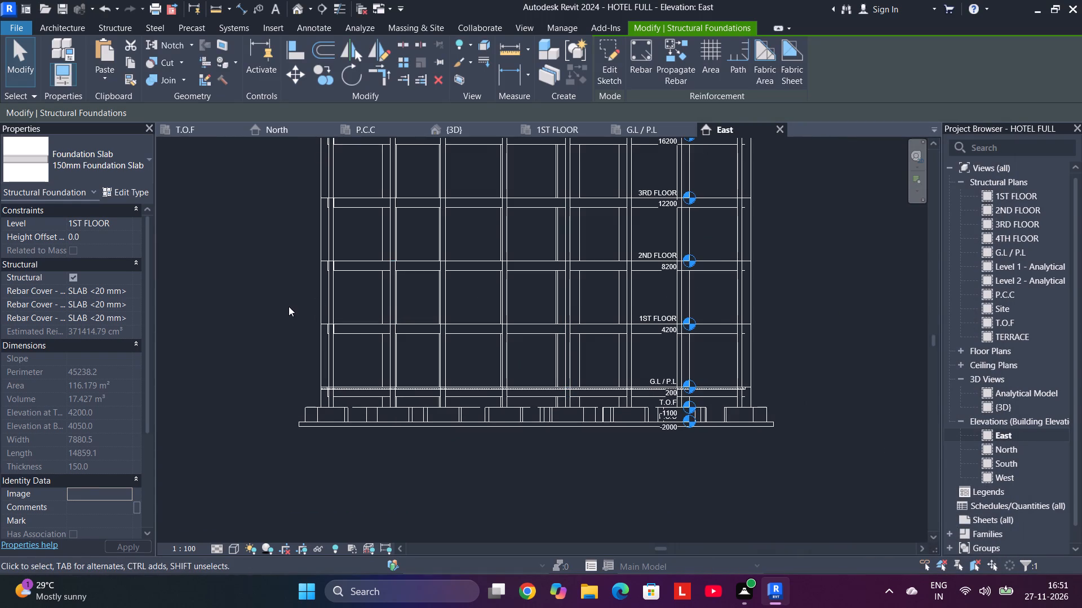
left_click_drag(291, 306, 786, 332)
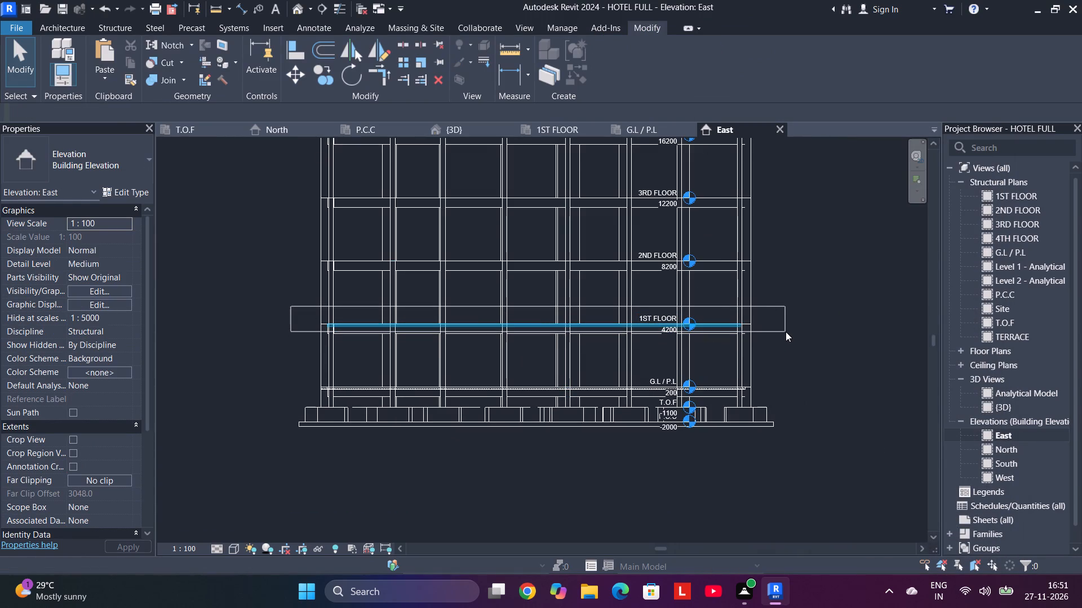
left_click_drag(786, 332, 786, 331)
left_click(595, 67)
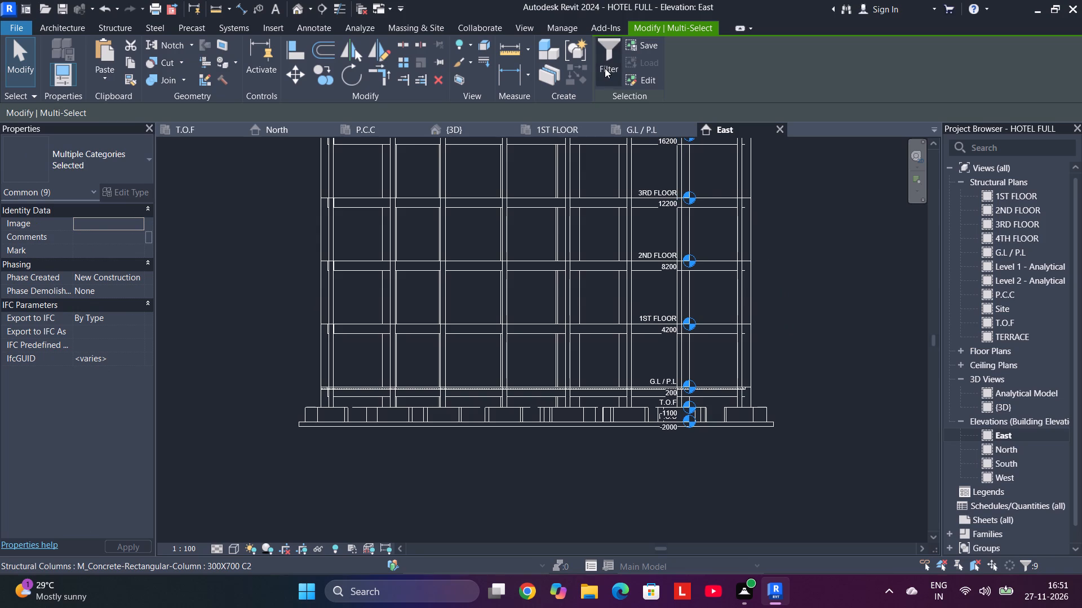
left_click(605, 68)
left_click(428, 213)
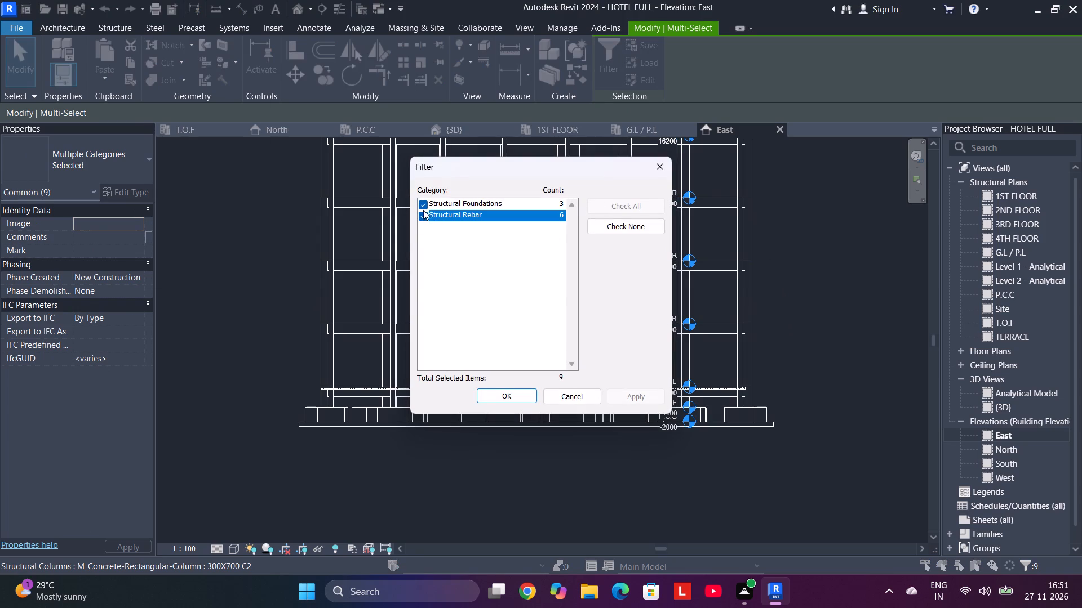
left_click(421, 217)
left_click(421, 208)
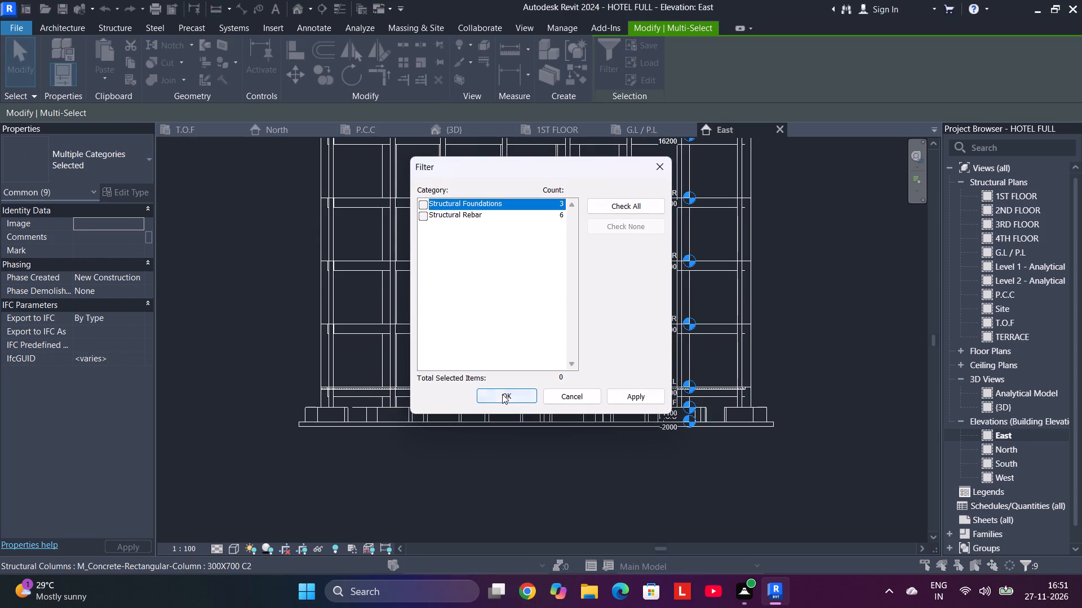
left_click(421, 204)
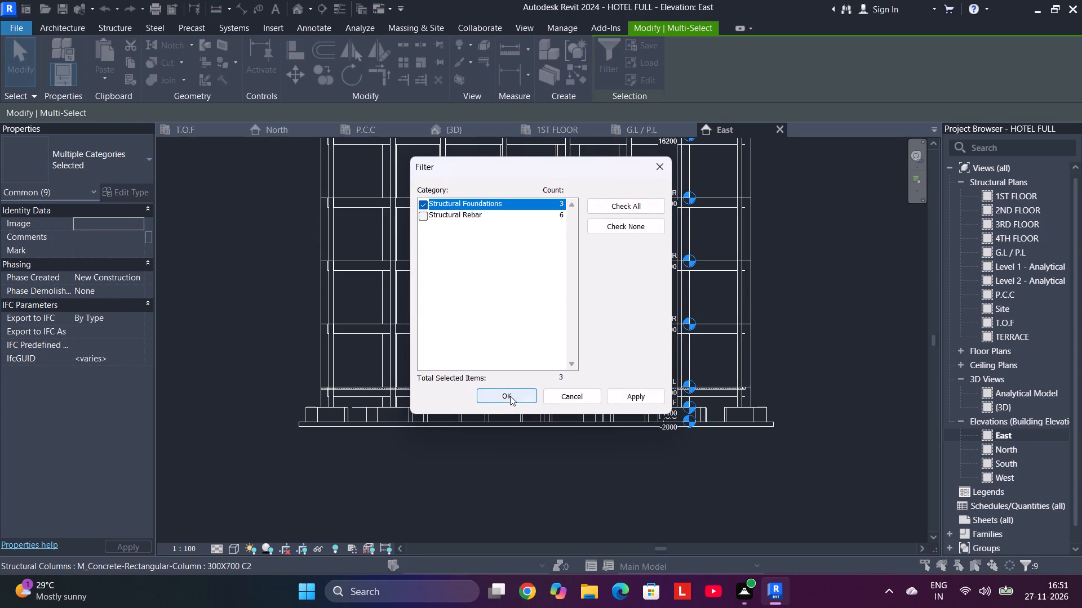
left_click(510, 396)
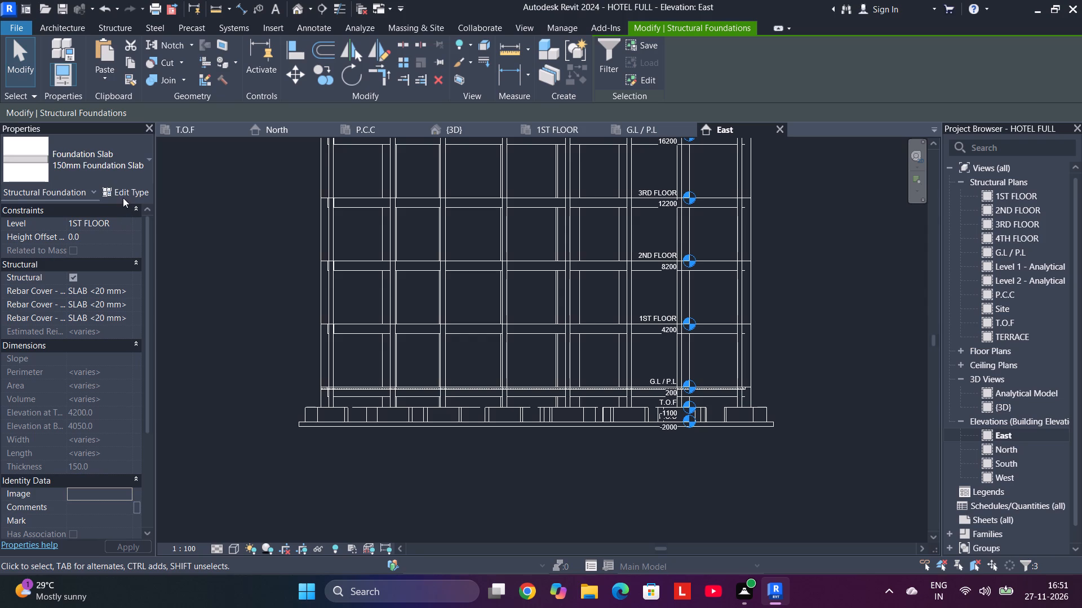
left_click(123, 196)
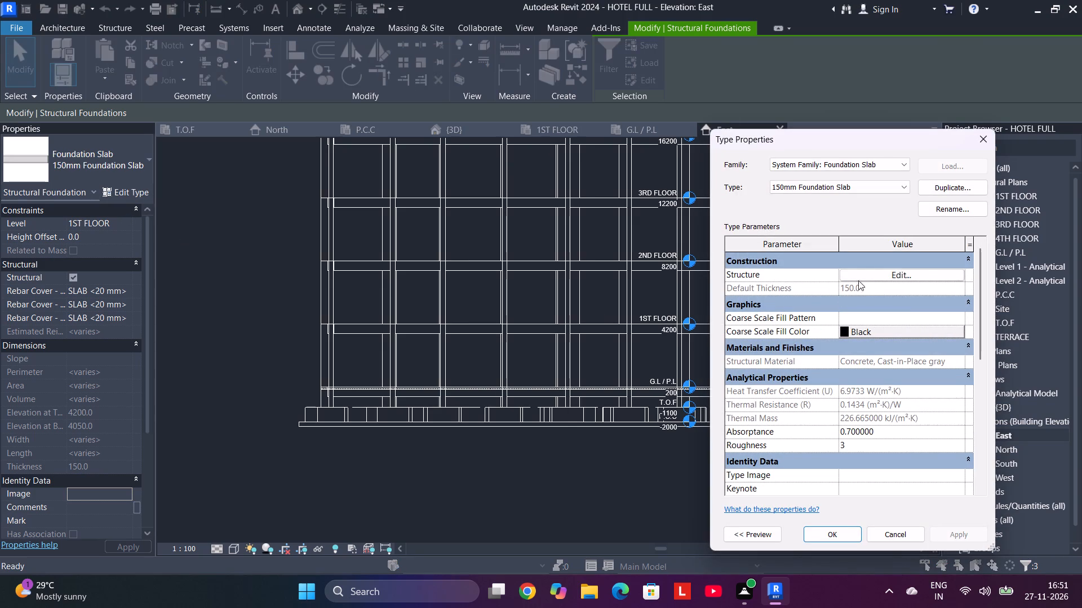
left_click(866, 272)
left_click(835, 283)
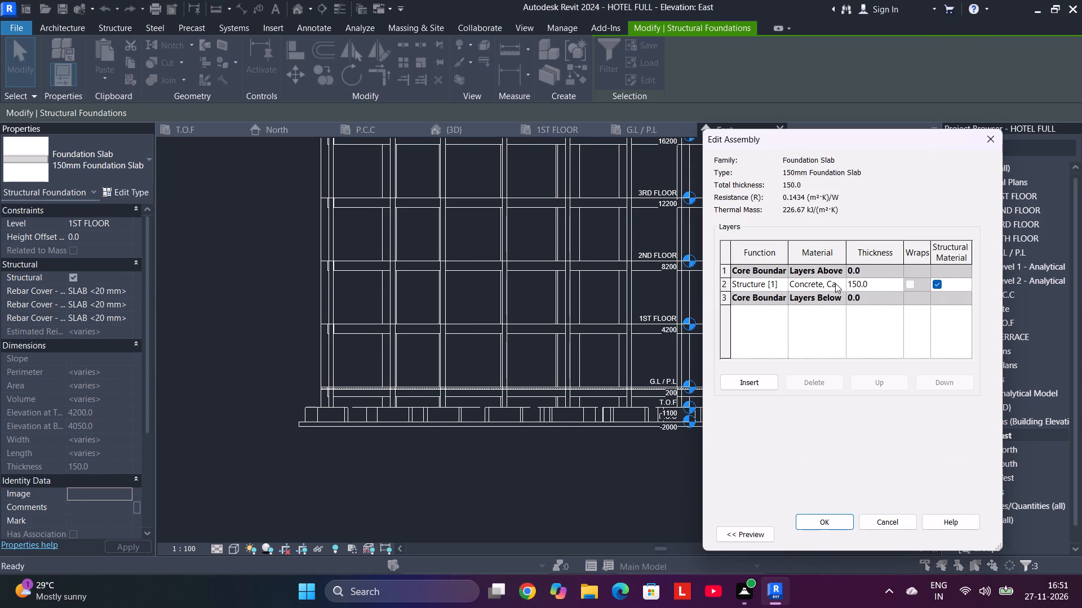
left_click(840, 283)
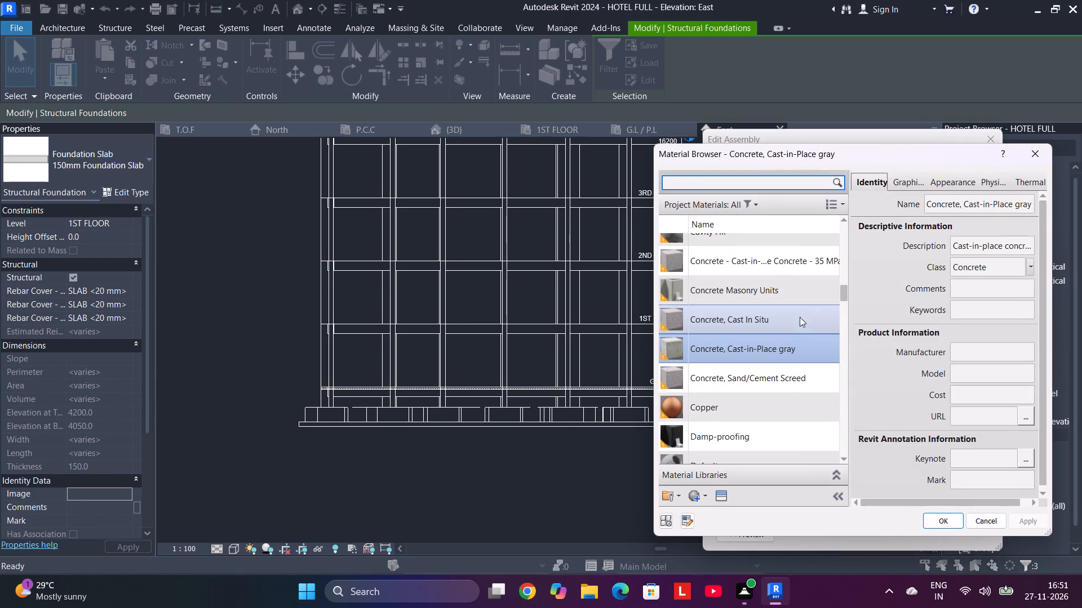
left_click(796, 325)
left_click(944, 524)
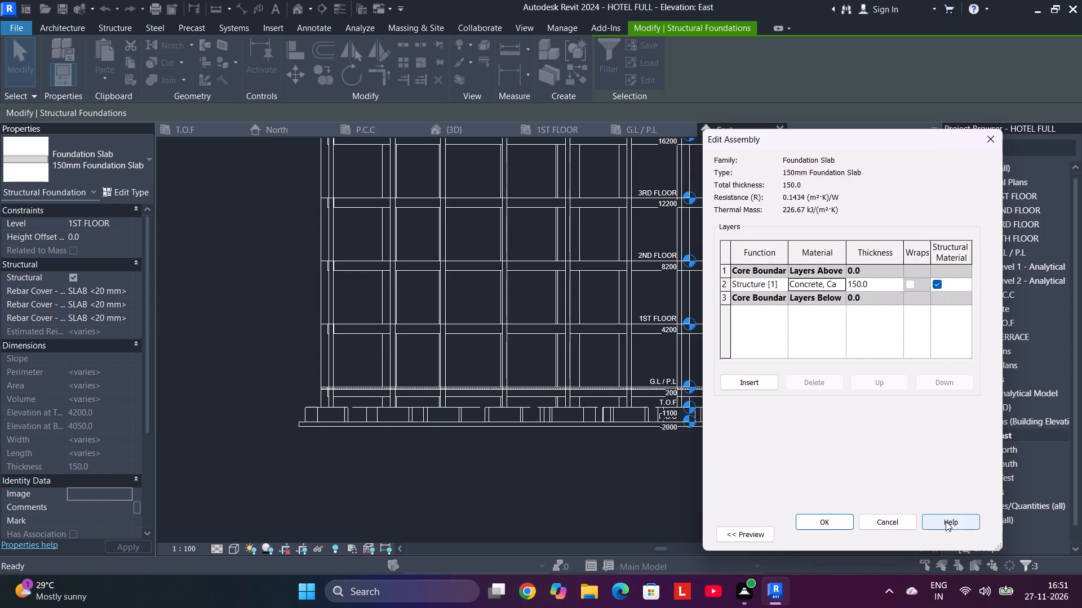
left_click(830, 522)
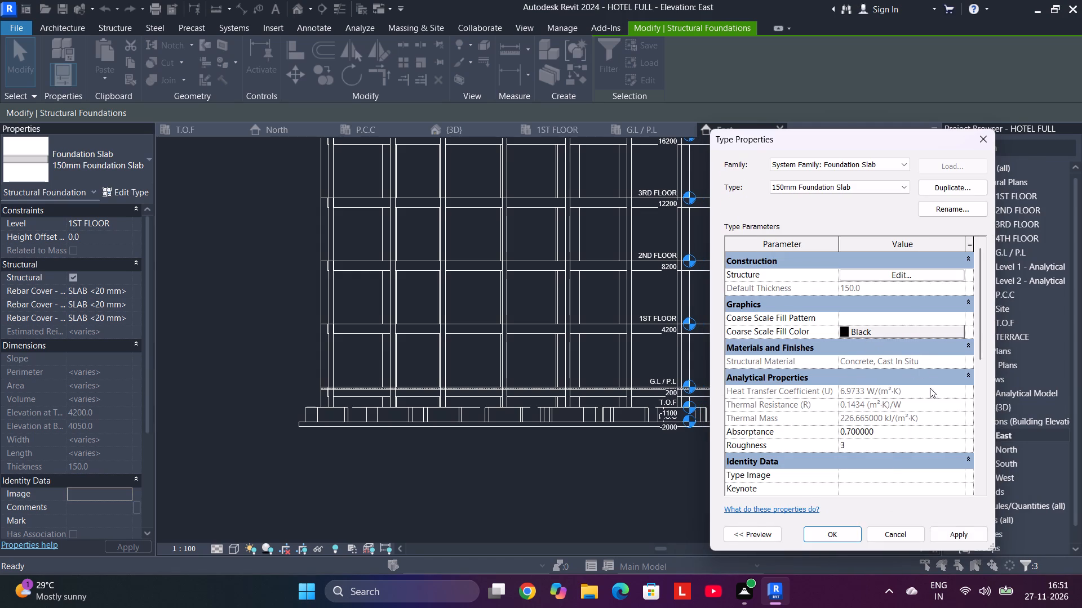
left_click(835, 535)
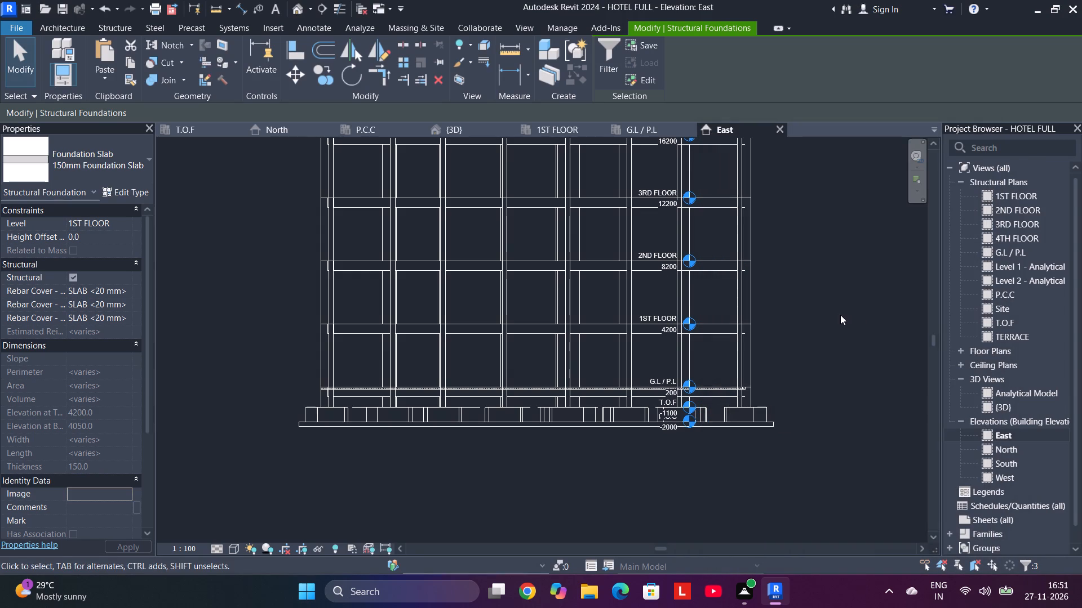
Select only the 2ND FLOOR foundation slabs, excluding the rebar, and assign Concrete, Cast In Situ to their type's structure layer.
middle_click_drag(839, 315, 845, 383)
middle_click(845, 383)
scroll(346, 338, "up", 1)
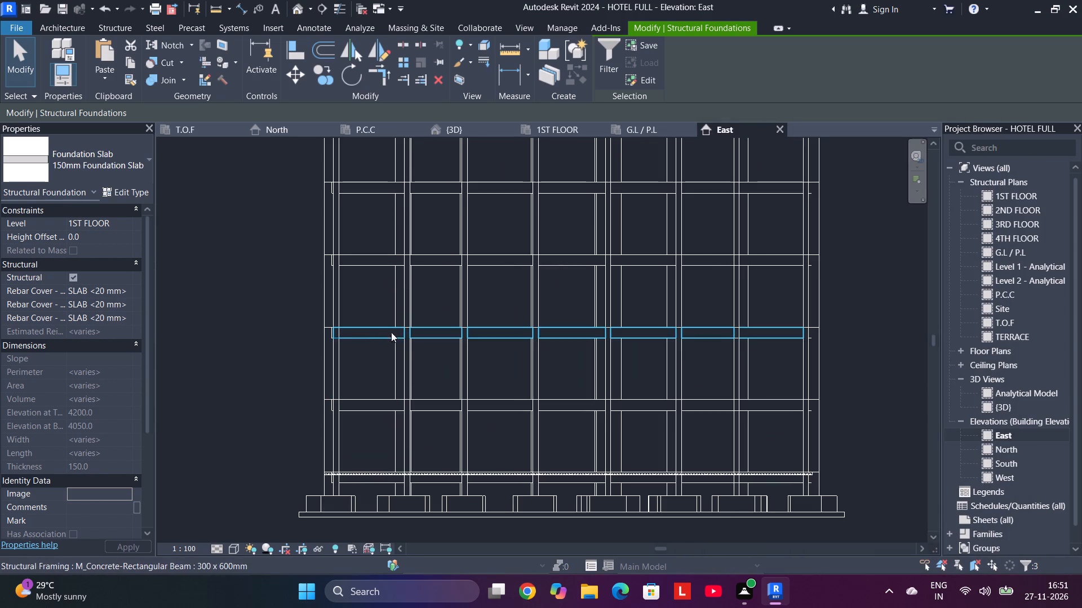
middle_click_drag(385, 364, 314, 351)
left_click_drag(230, 294, 283, 319)
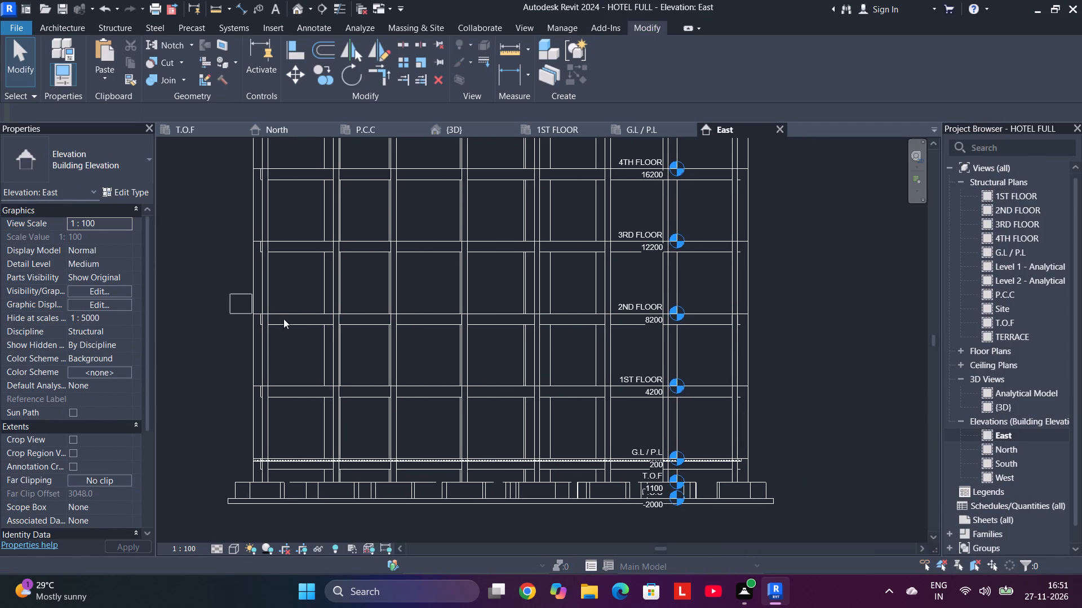
left_click_drag(283, 319, 806, 321)
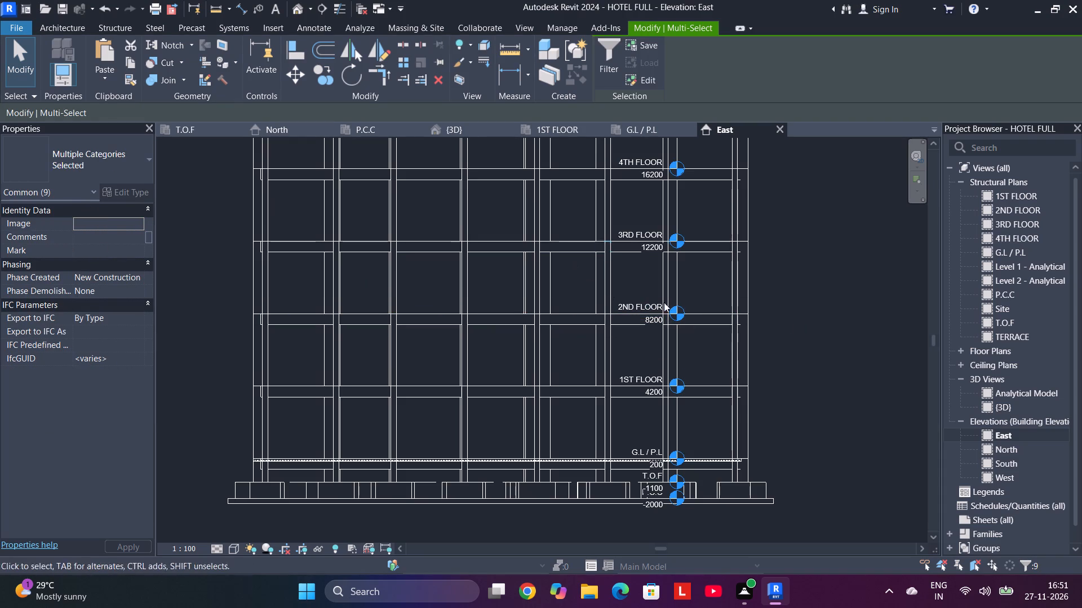
left_click(601, 77)
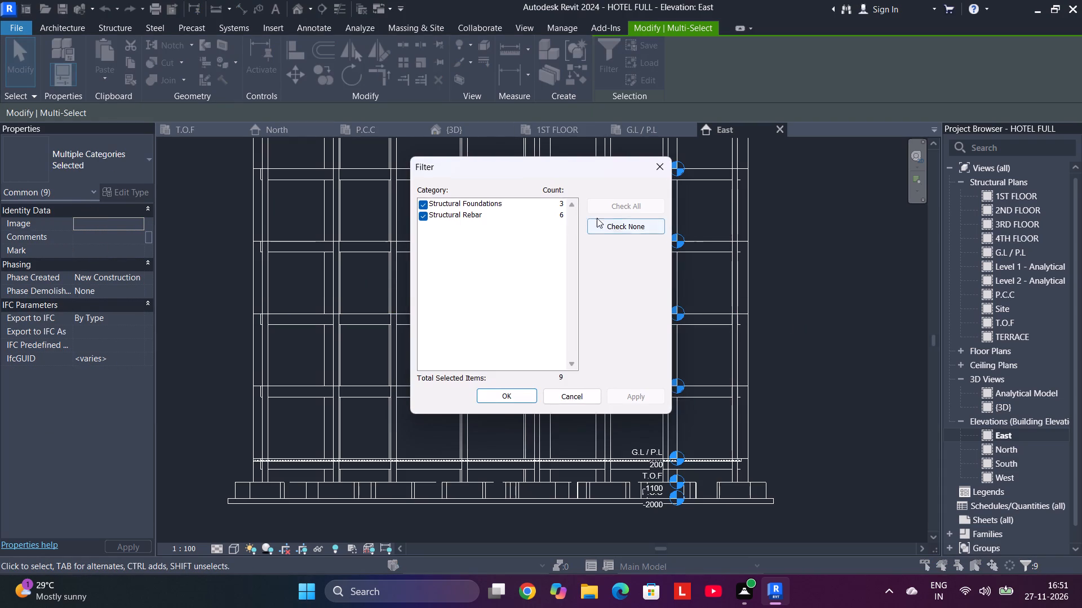
left_click(613, 226)
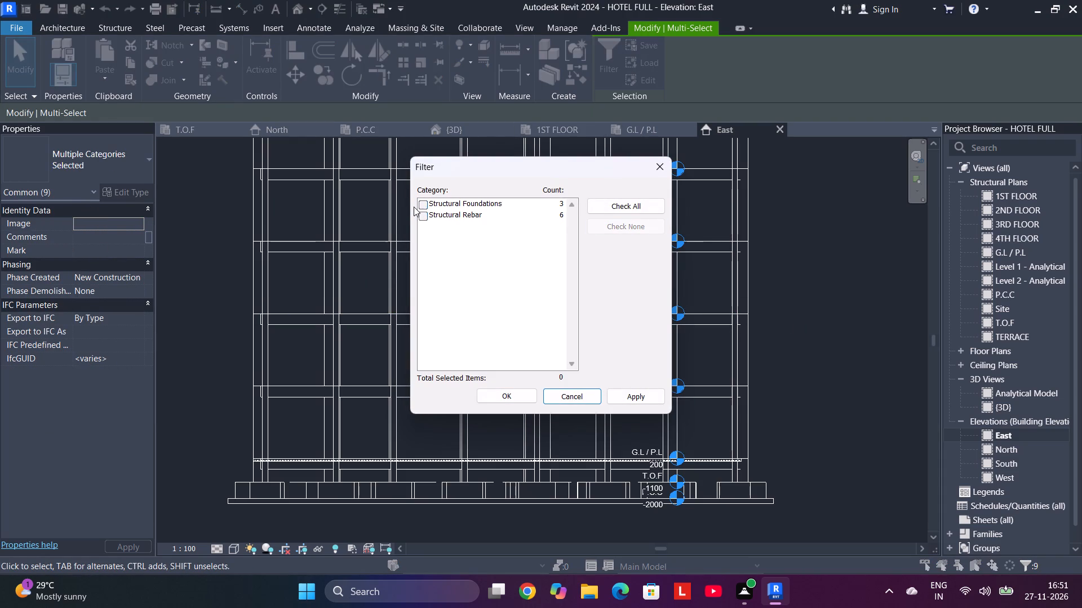
left_click(421, 206)
left_click(513, 396)
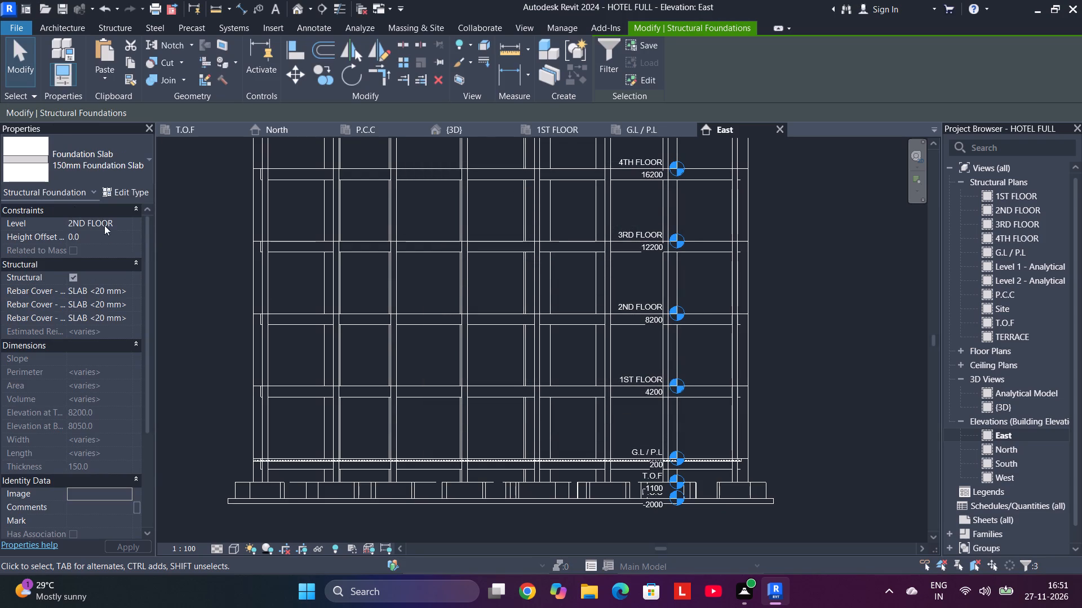
left_click(122, 199)
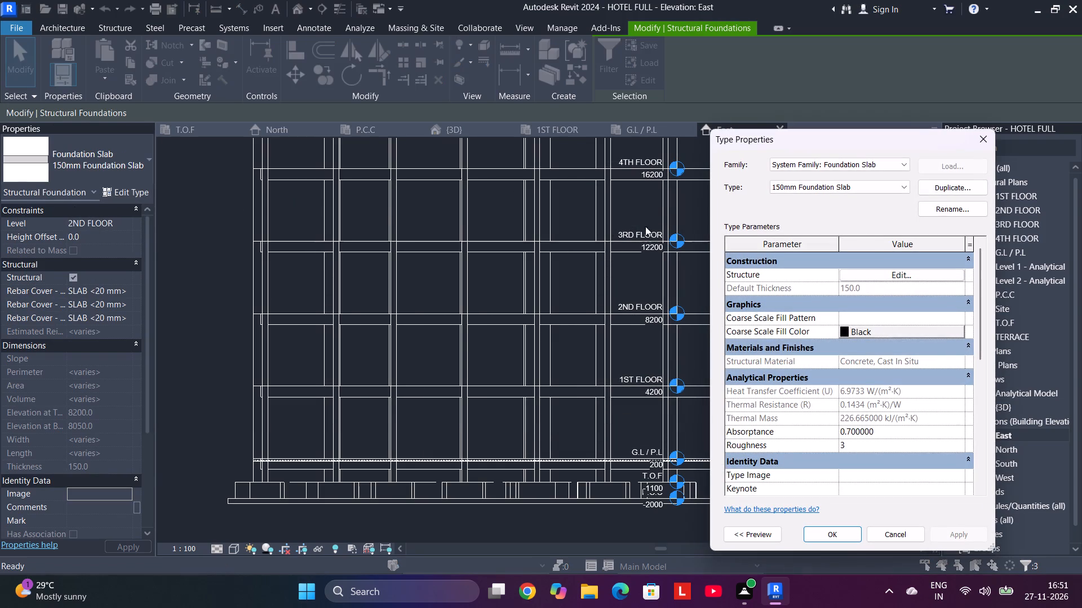
left_click(892, 273)
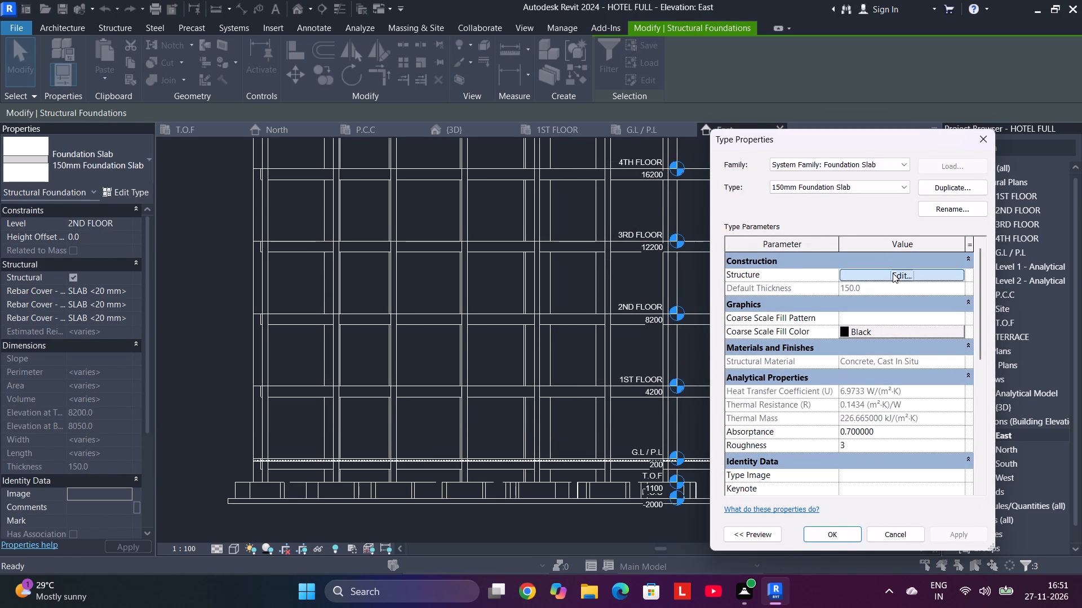
left_click(835, 284)
left_click(842, 284)
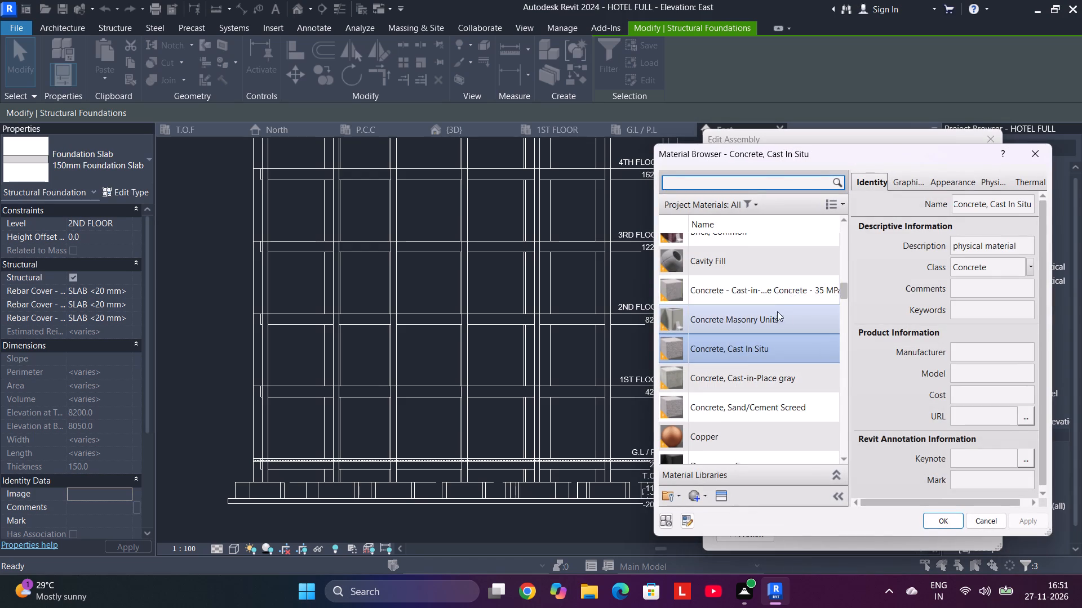
left_click(764, 328)
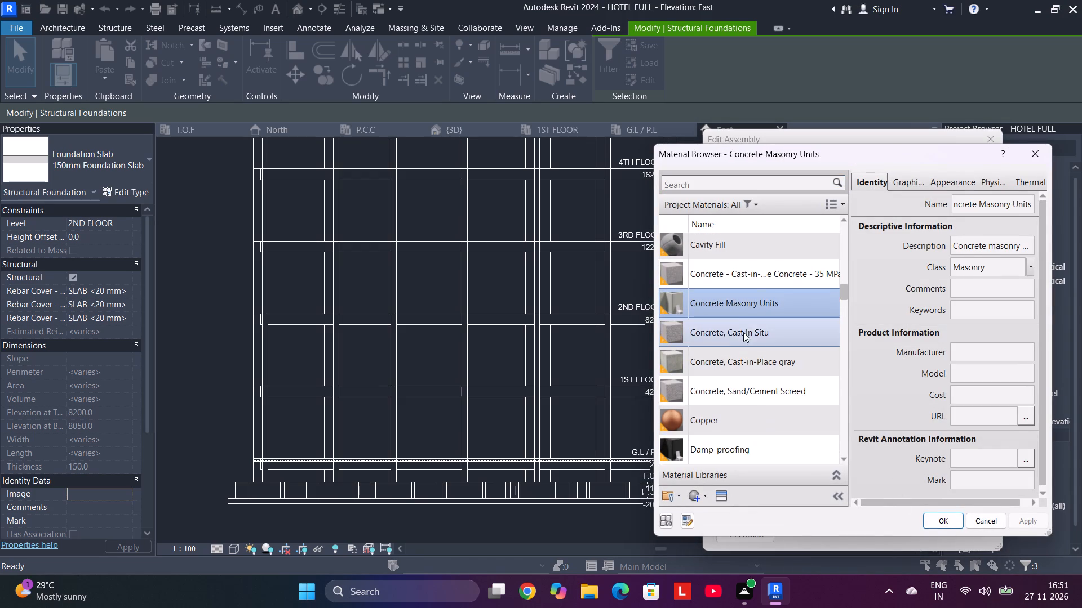
left_click(747, 327)
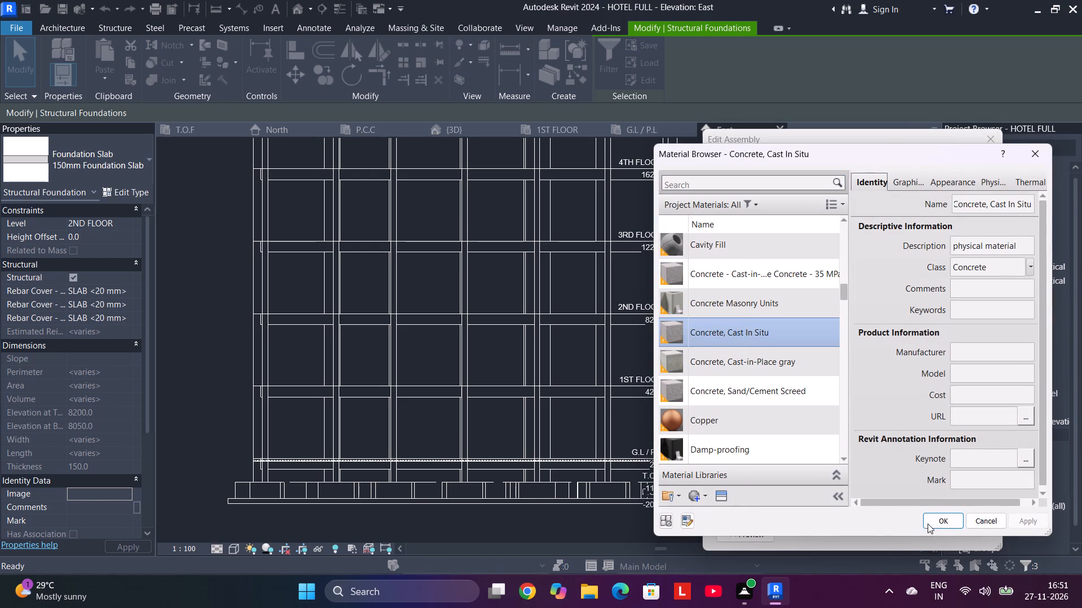
left_click(935, 522)
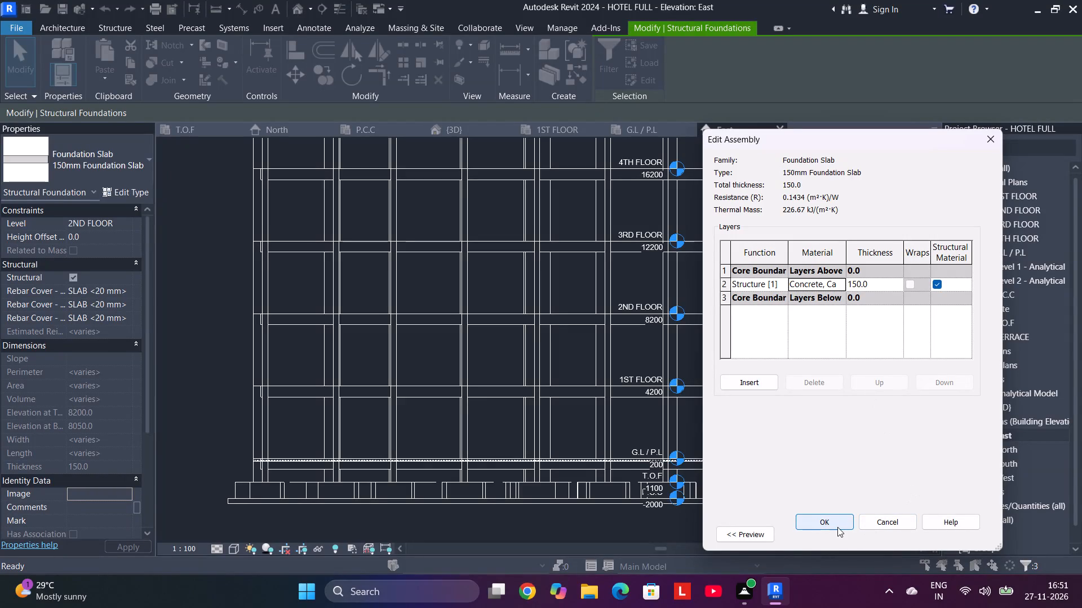
left_click(837, 527)
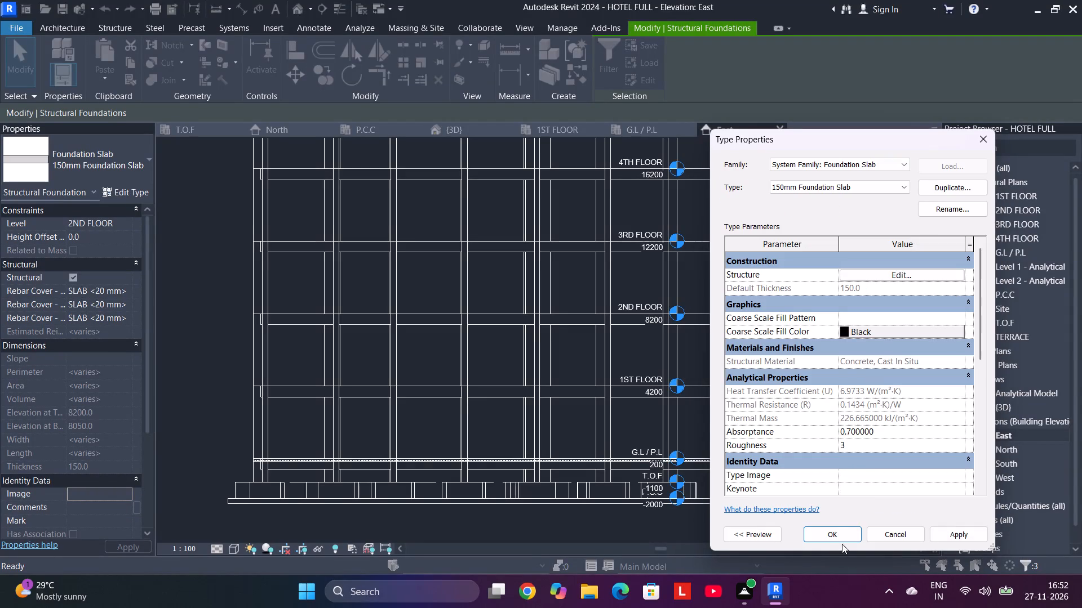
left_click(842, 538)
Select only the 3RD FLOOR foundation slabs, excluding the rebar, and check the material assigned to their type's structure layer.
middle_click_drag(840, 296, 841, 369)
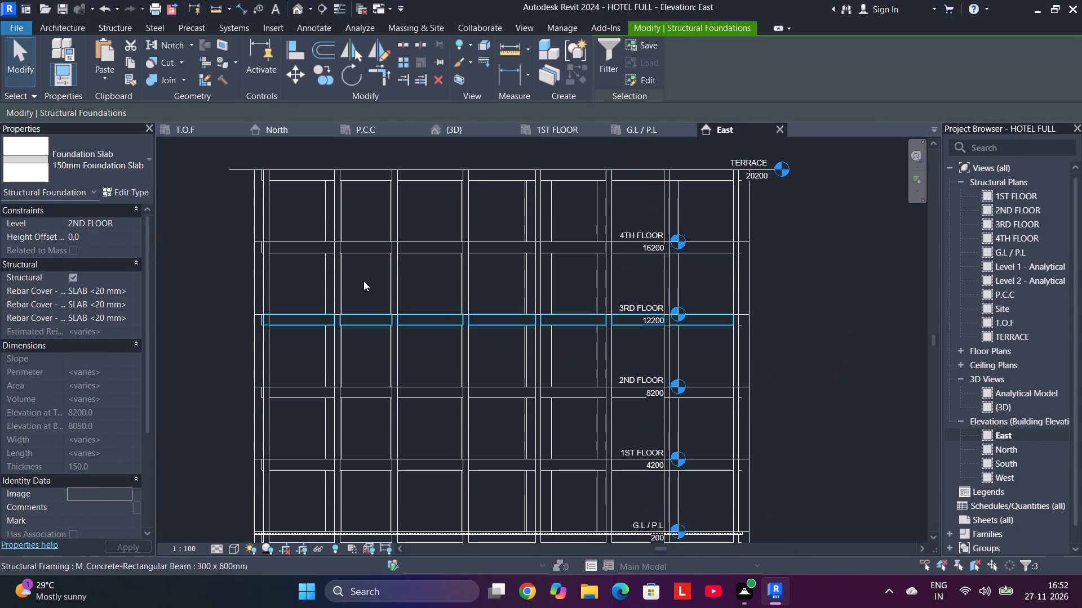
left_click_drag(220, 289, 782, 323)
left_click(610, 47)
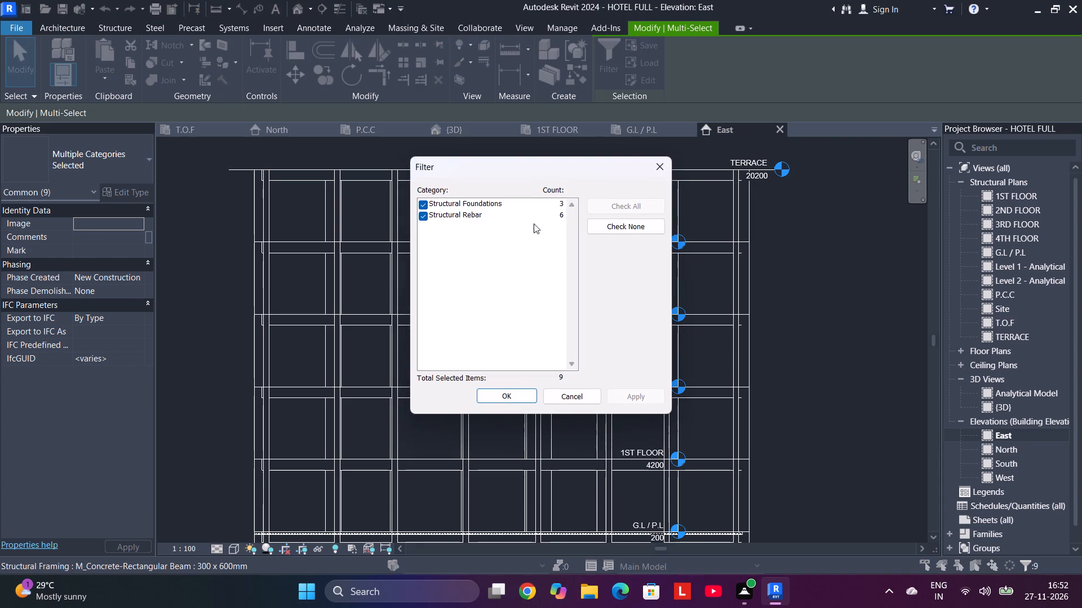
left_click(425, 213)
left_click(512, 399)
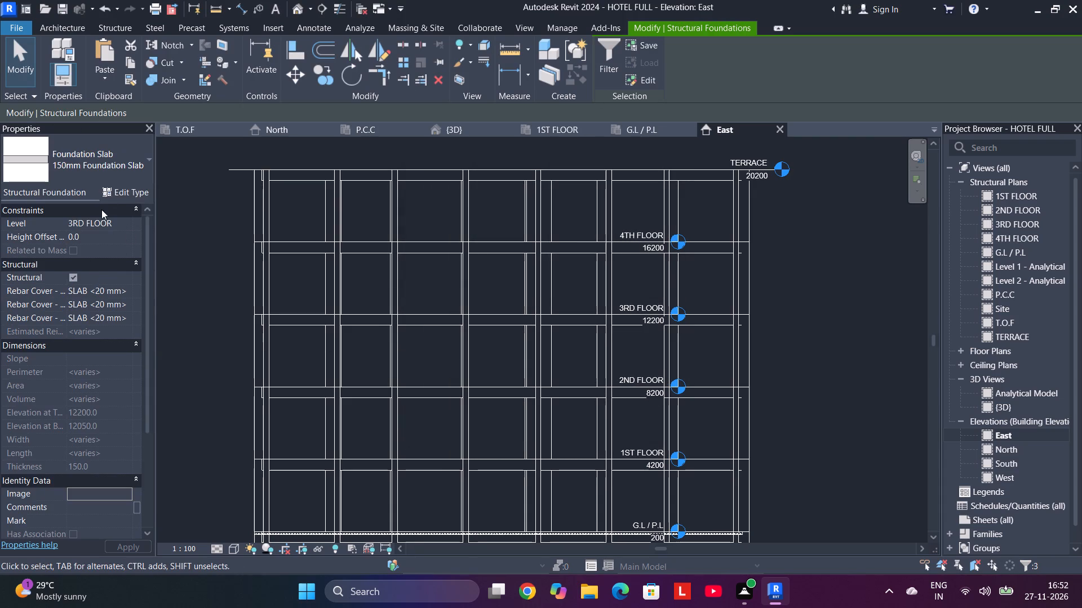
left_click(126, 191)
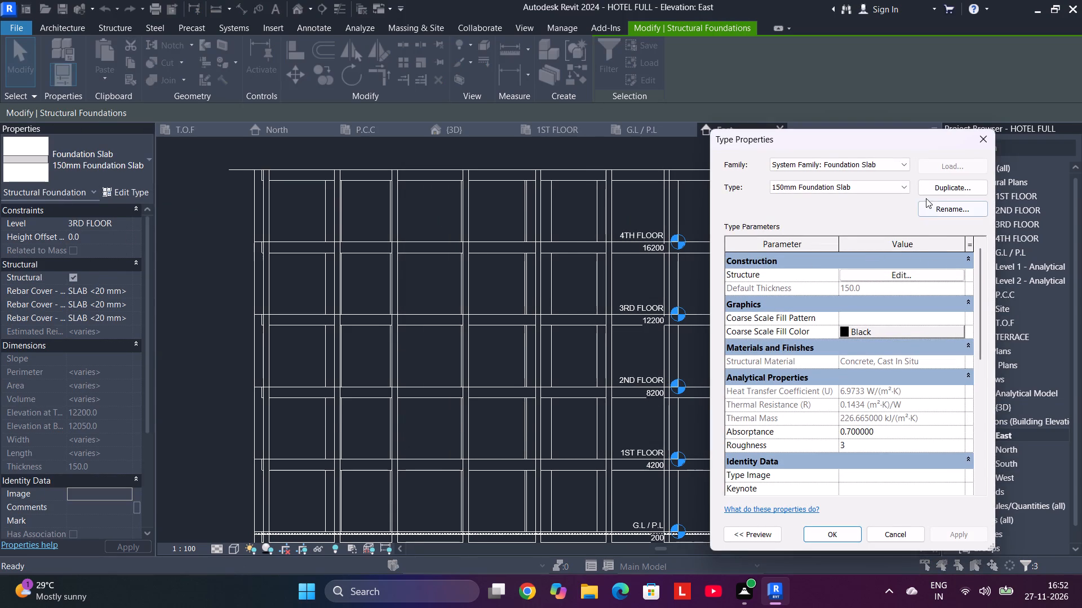
left_click(915, 275)
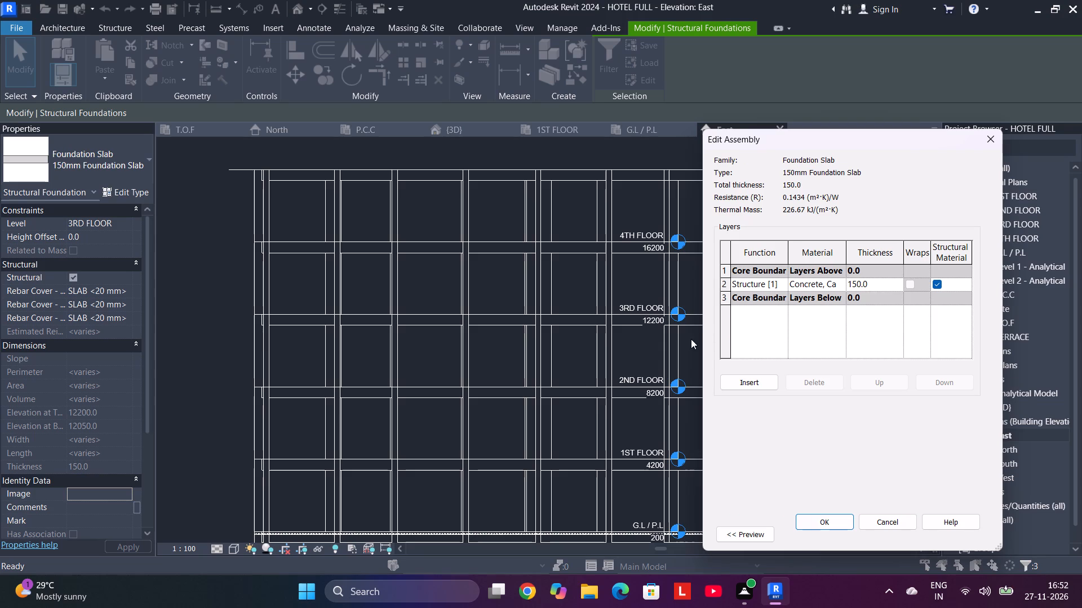
left_click(841, 283)
left_click(841, 283)
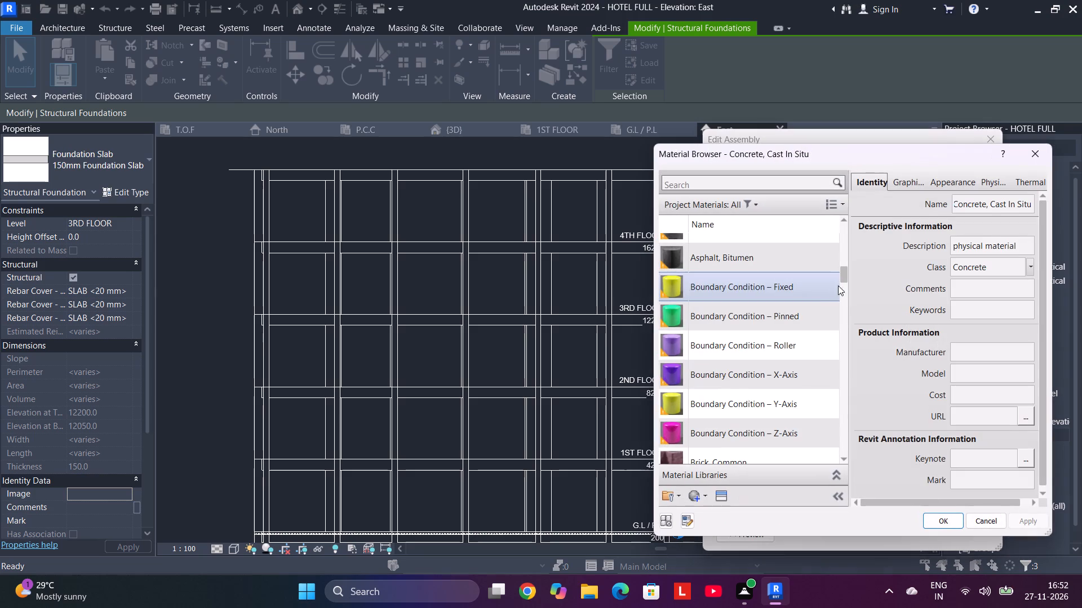
left_click_drag(845, 283, 851, 213)
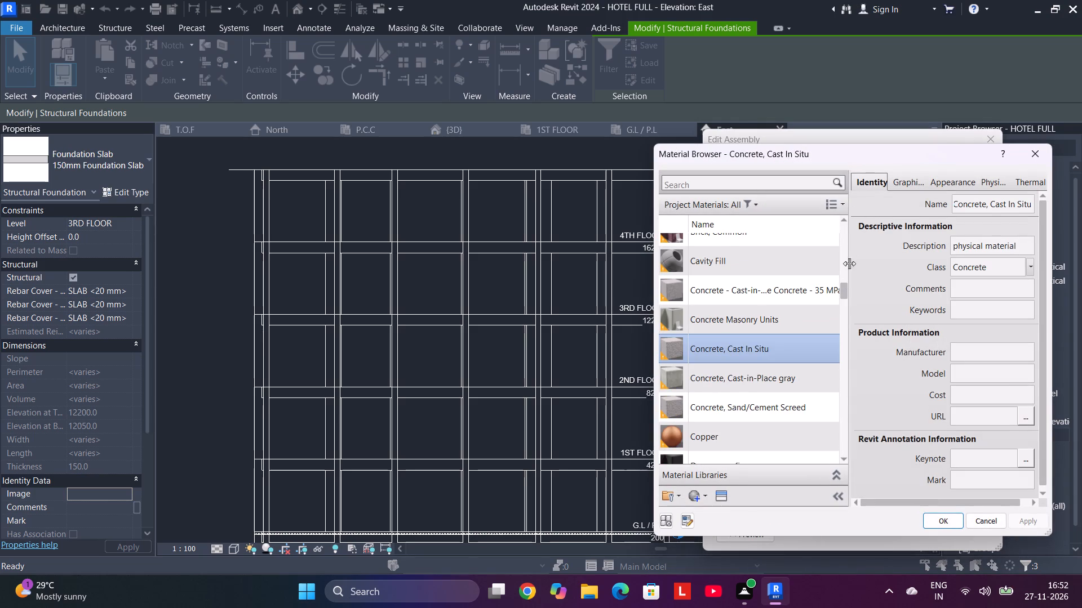
left_click(1035, 154)
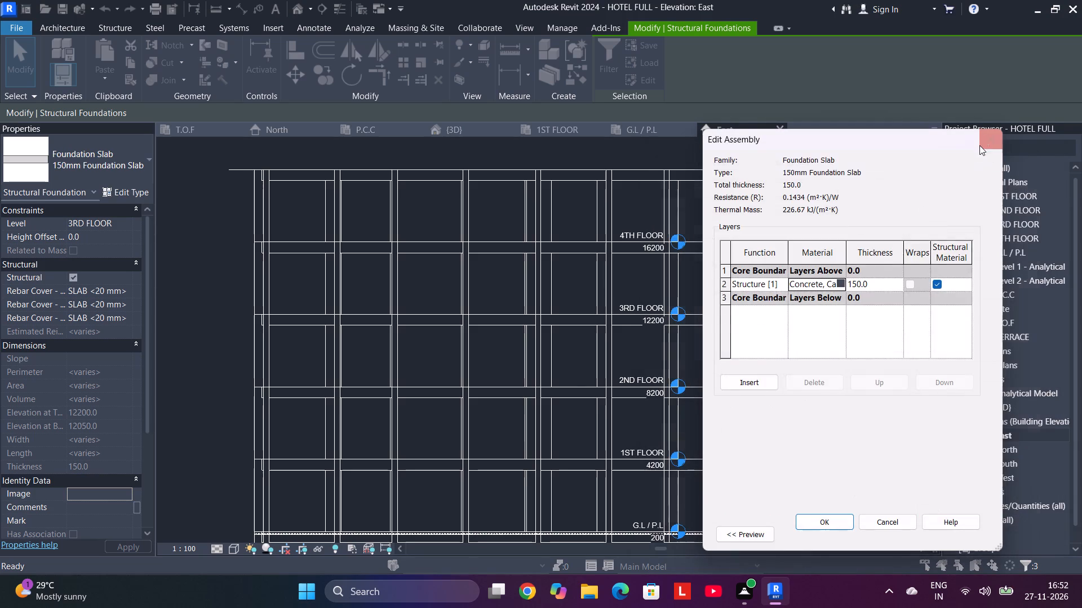
left_click(981, 141)
left_click(987, 146)
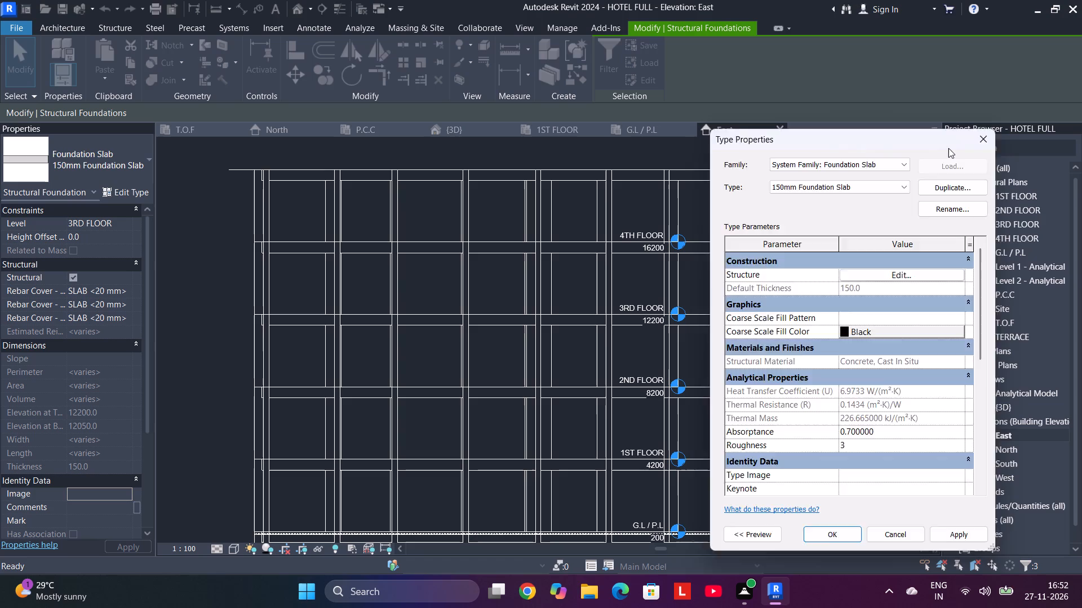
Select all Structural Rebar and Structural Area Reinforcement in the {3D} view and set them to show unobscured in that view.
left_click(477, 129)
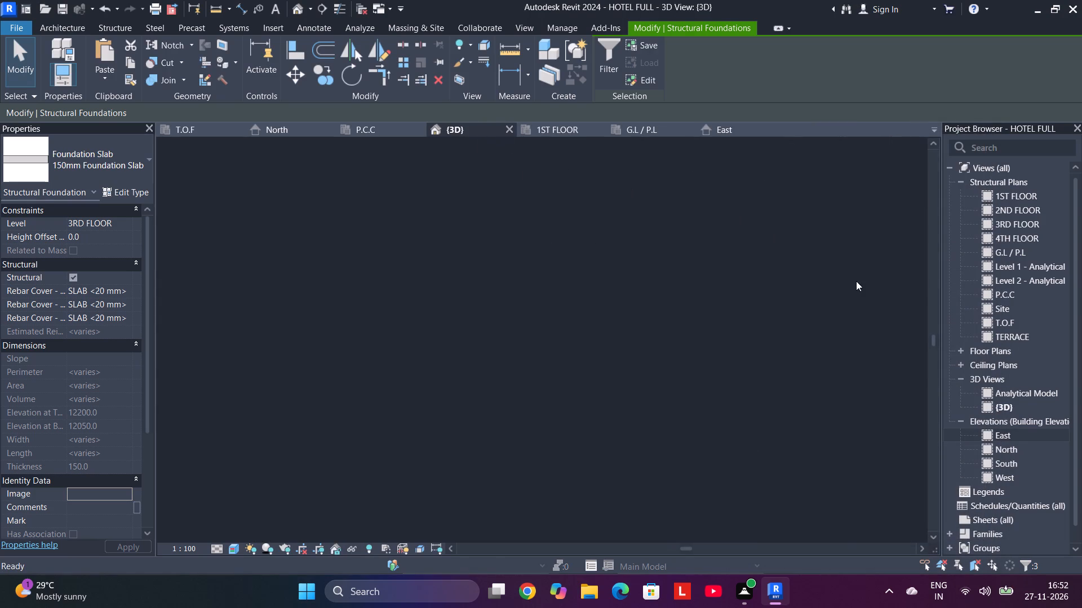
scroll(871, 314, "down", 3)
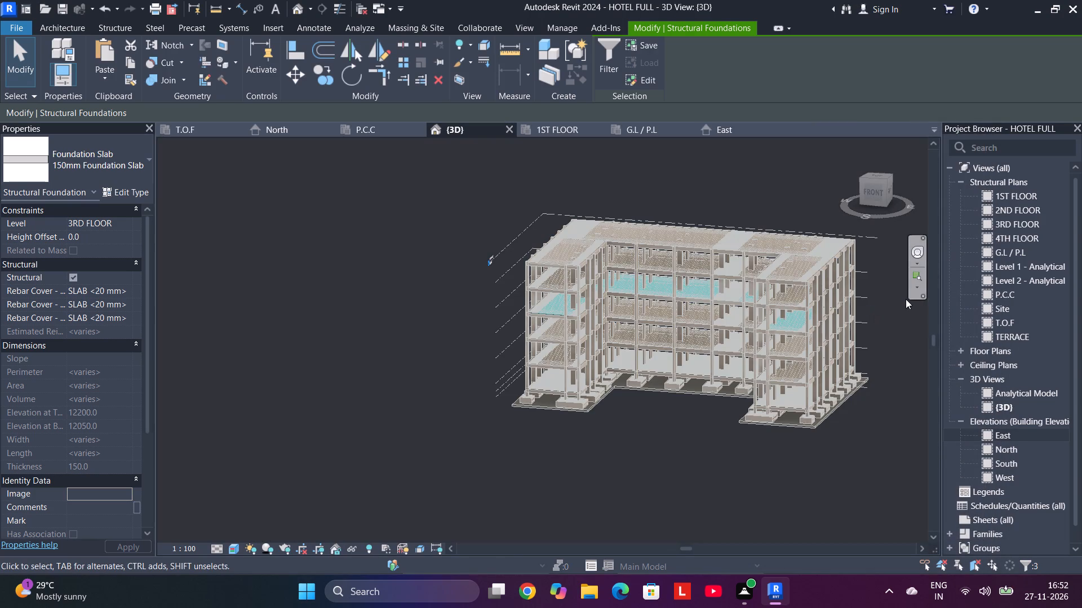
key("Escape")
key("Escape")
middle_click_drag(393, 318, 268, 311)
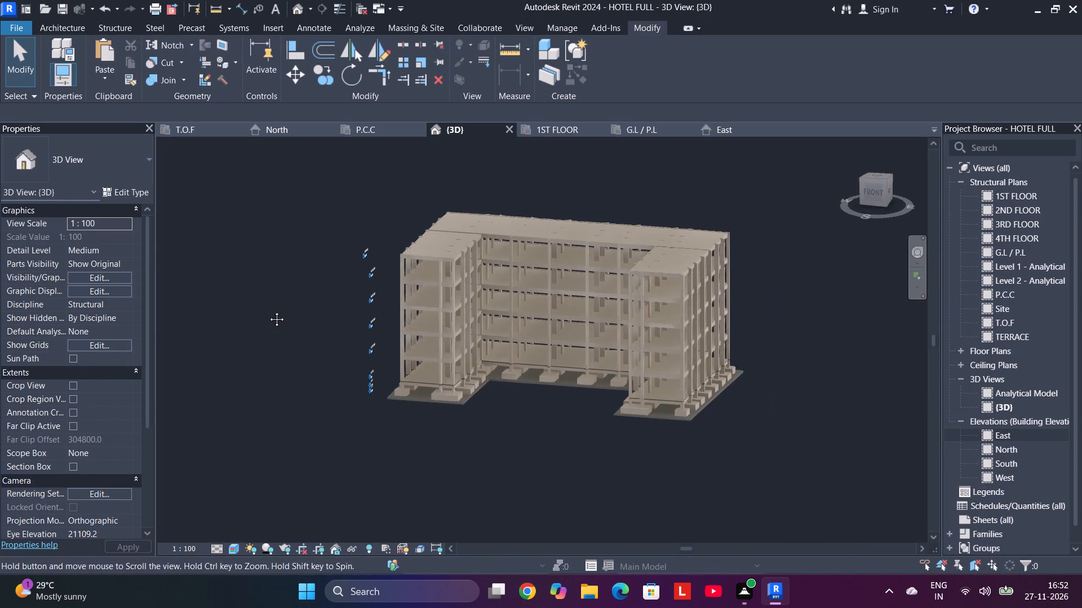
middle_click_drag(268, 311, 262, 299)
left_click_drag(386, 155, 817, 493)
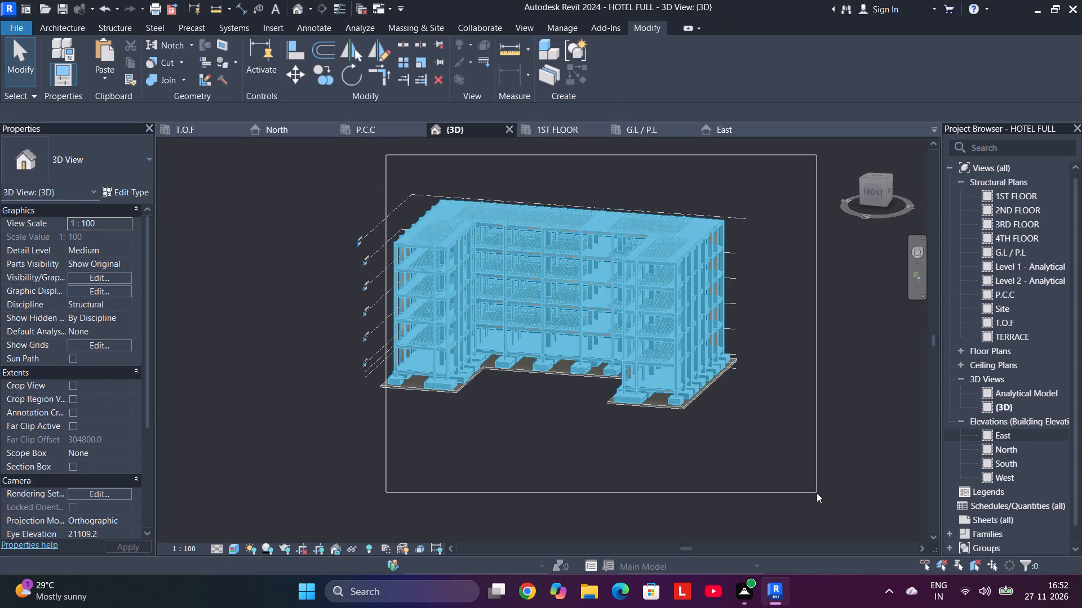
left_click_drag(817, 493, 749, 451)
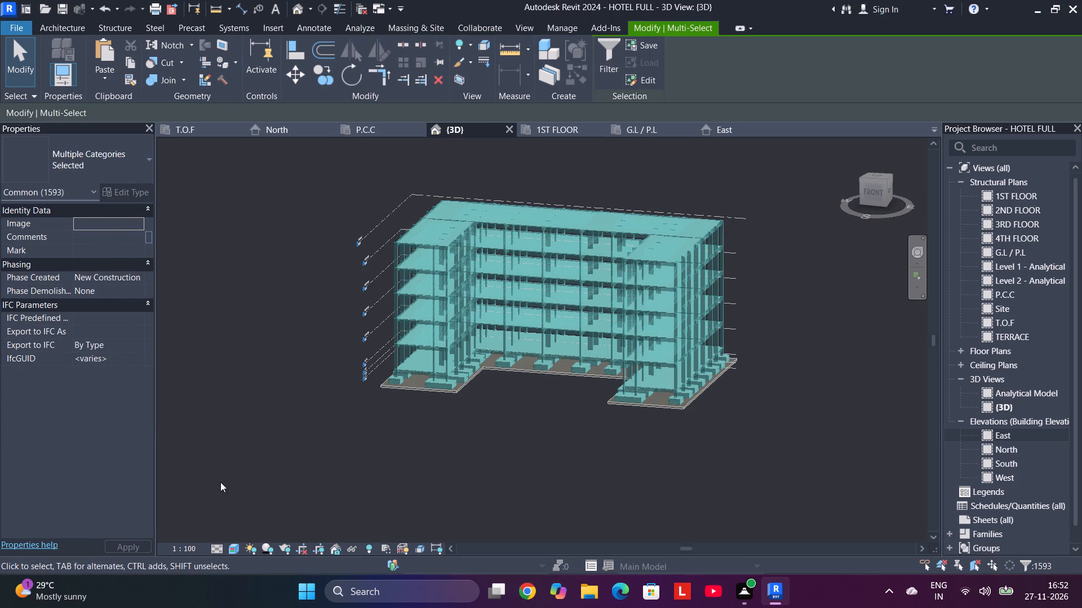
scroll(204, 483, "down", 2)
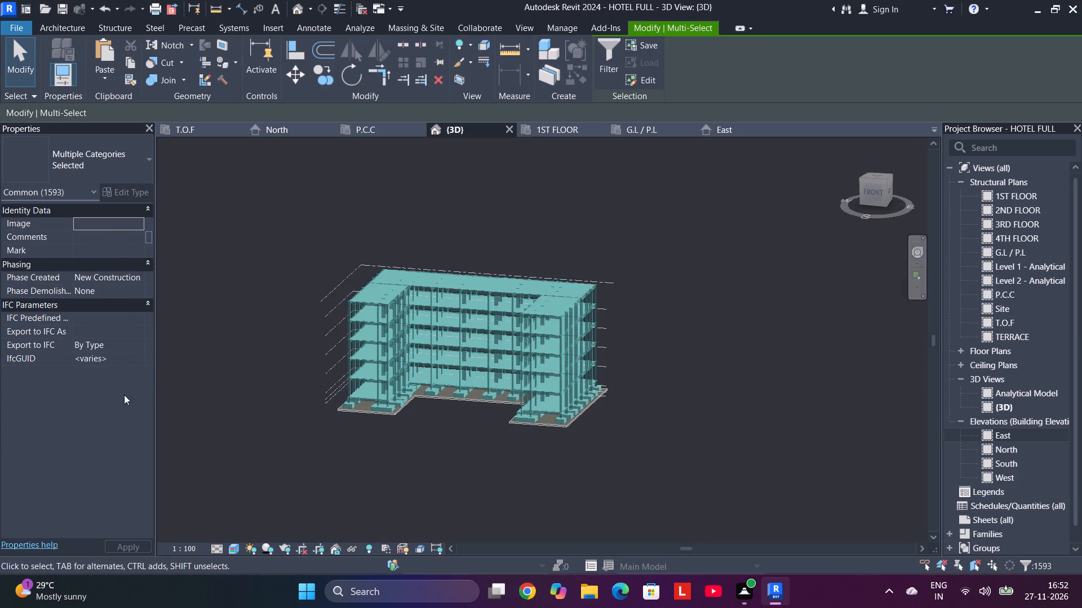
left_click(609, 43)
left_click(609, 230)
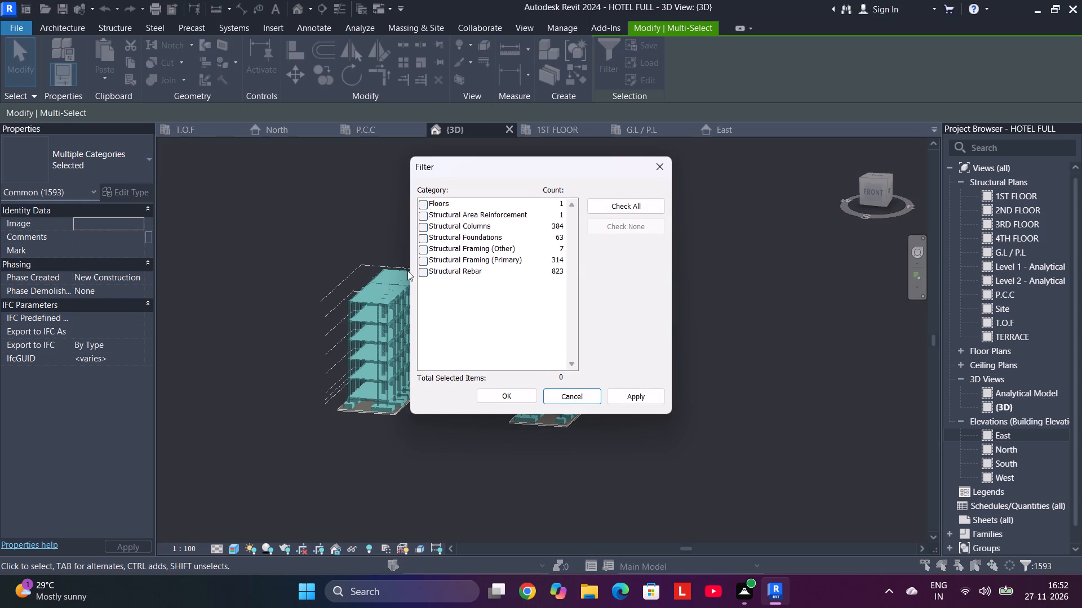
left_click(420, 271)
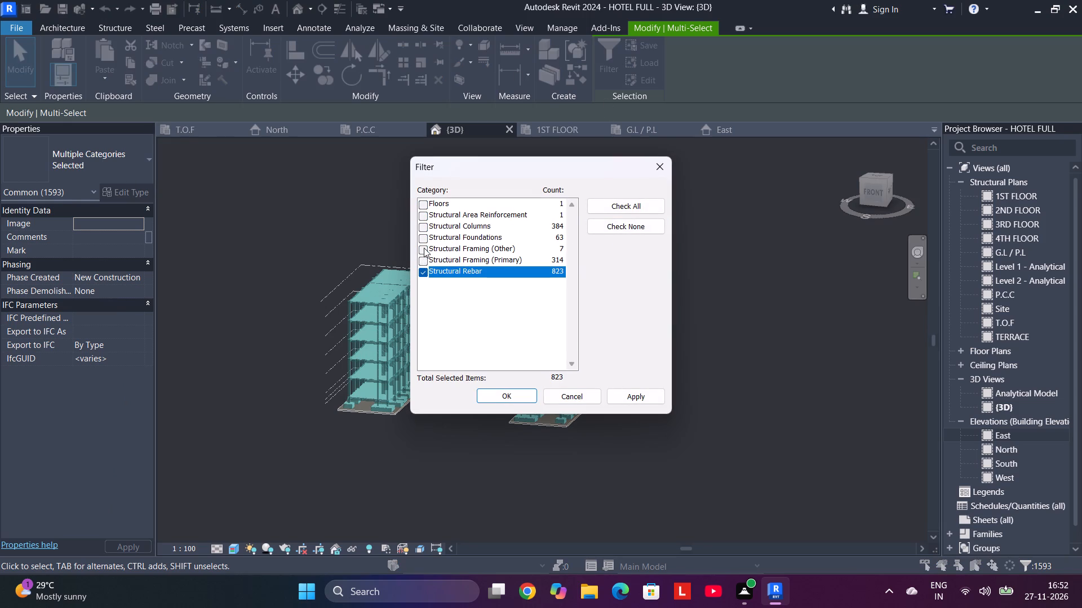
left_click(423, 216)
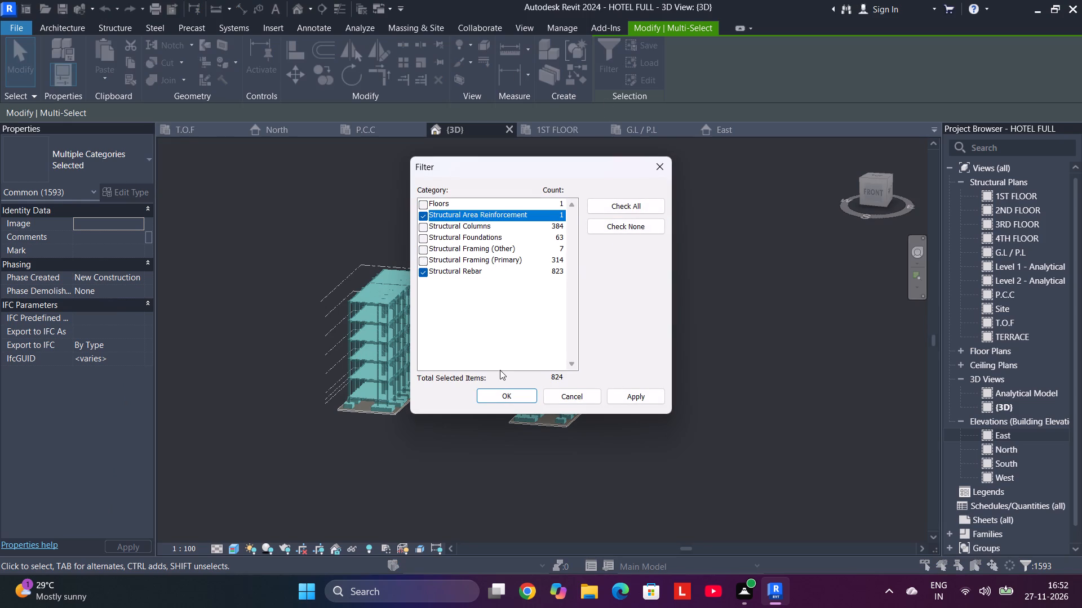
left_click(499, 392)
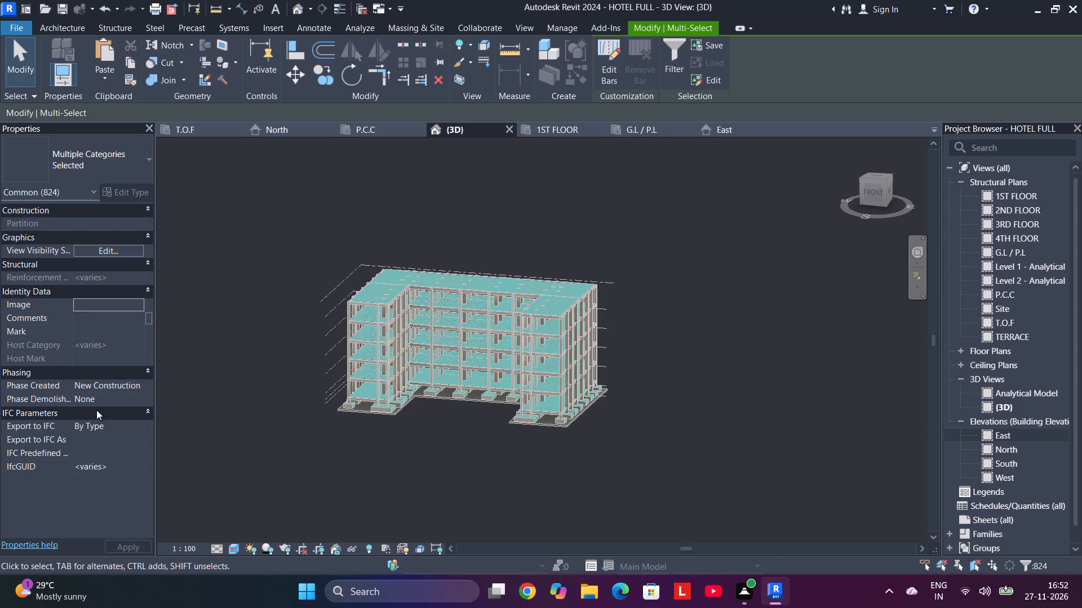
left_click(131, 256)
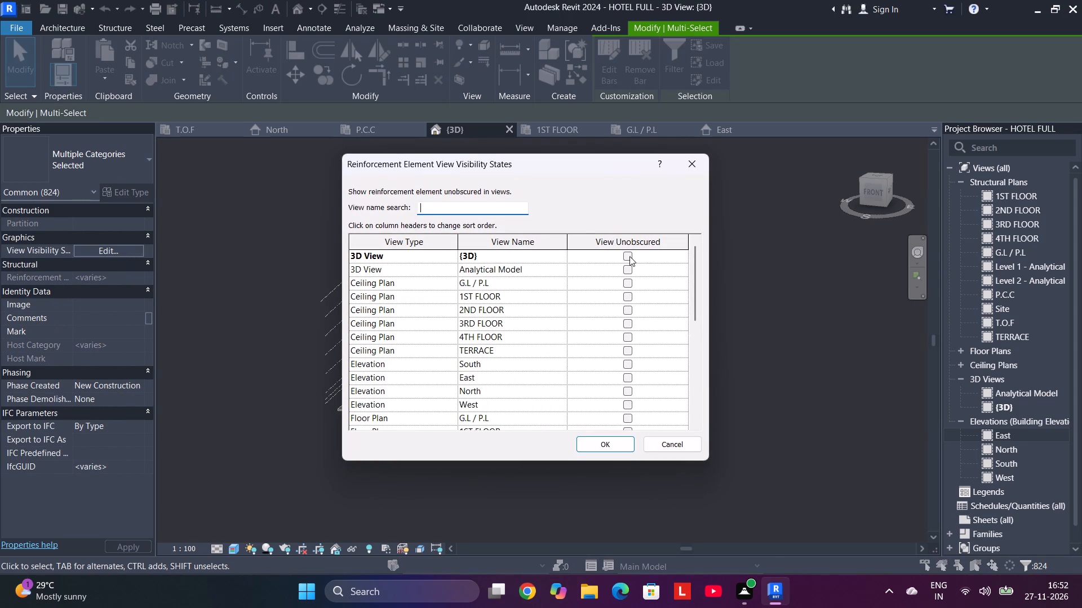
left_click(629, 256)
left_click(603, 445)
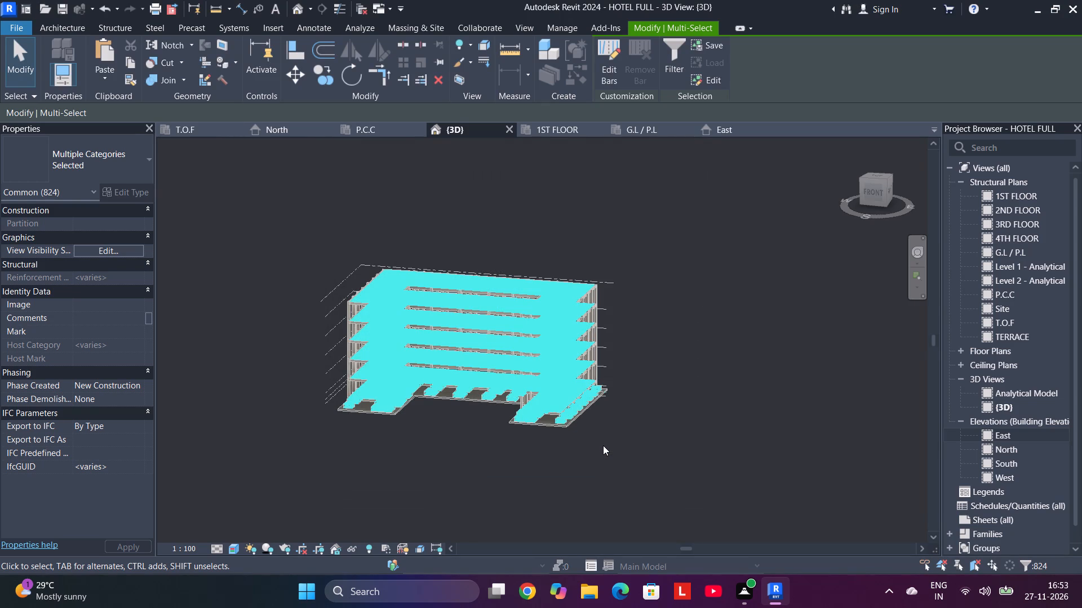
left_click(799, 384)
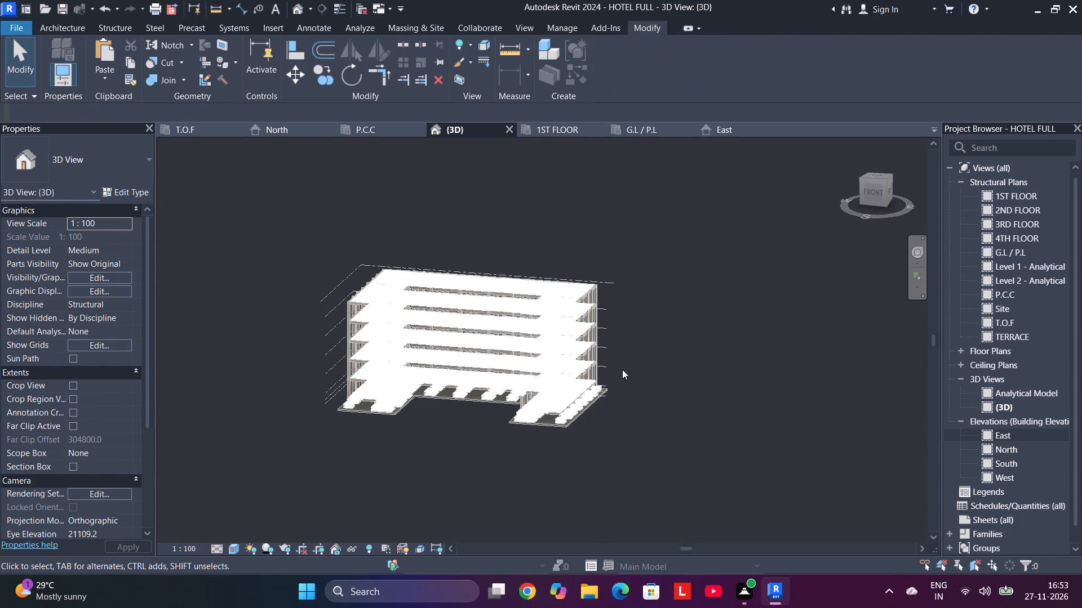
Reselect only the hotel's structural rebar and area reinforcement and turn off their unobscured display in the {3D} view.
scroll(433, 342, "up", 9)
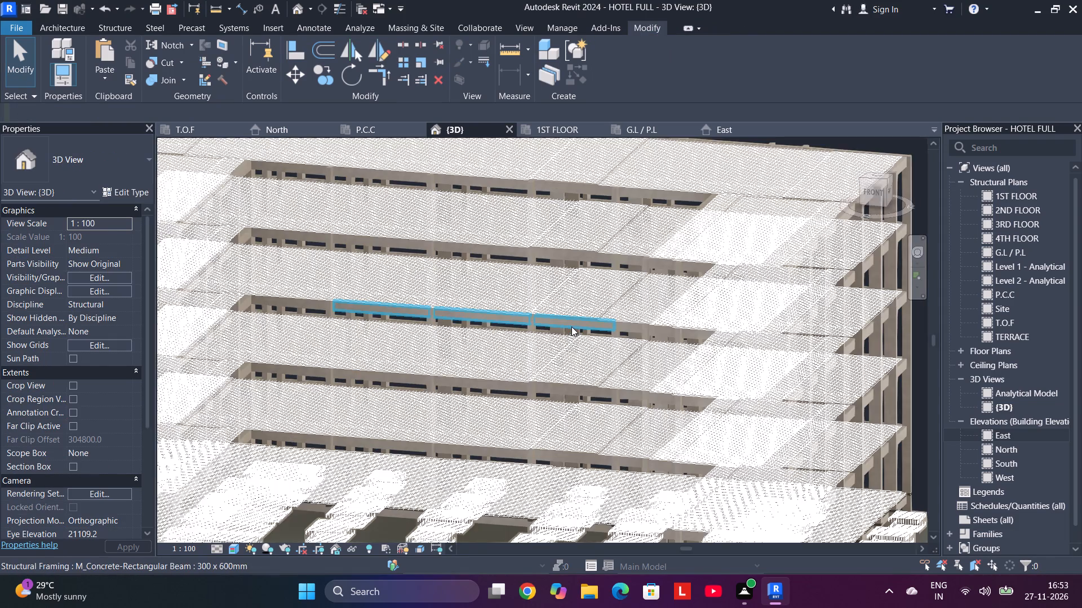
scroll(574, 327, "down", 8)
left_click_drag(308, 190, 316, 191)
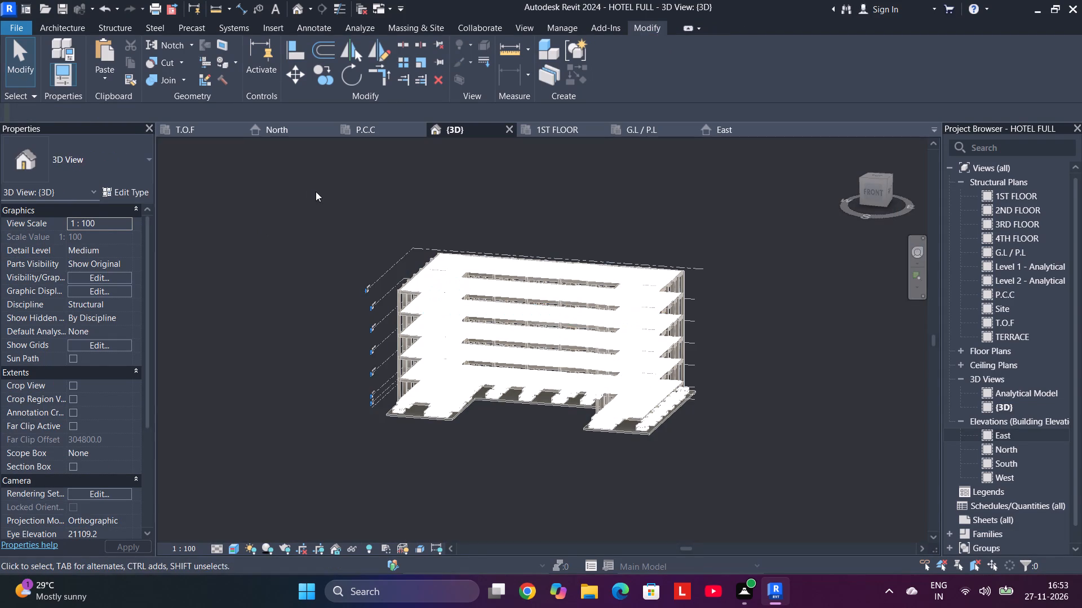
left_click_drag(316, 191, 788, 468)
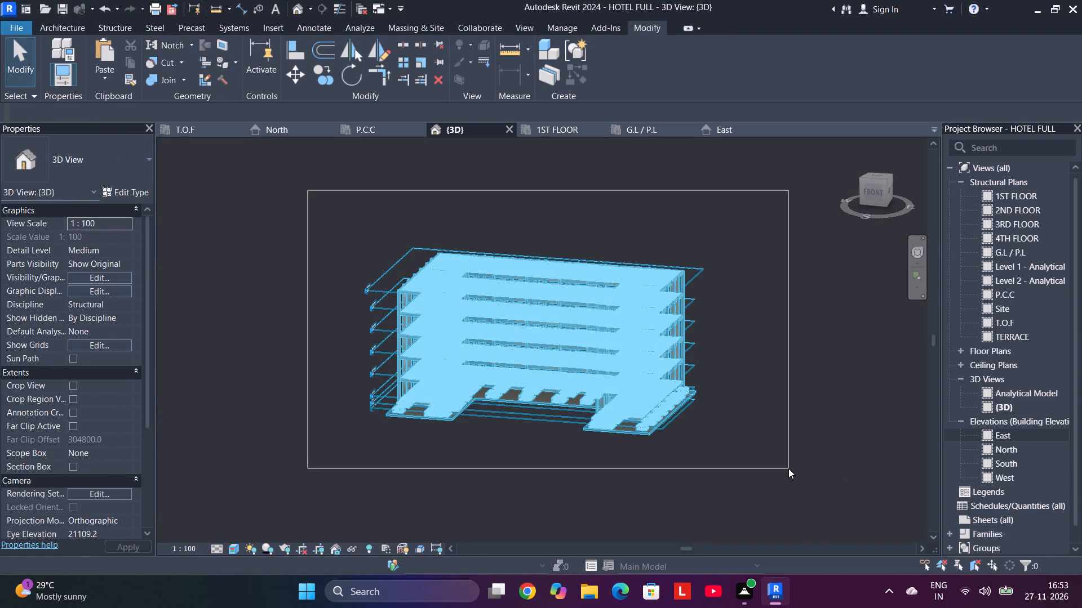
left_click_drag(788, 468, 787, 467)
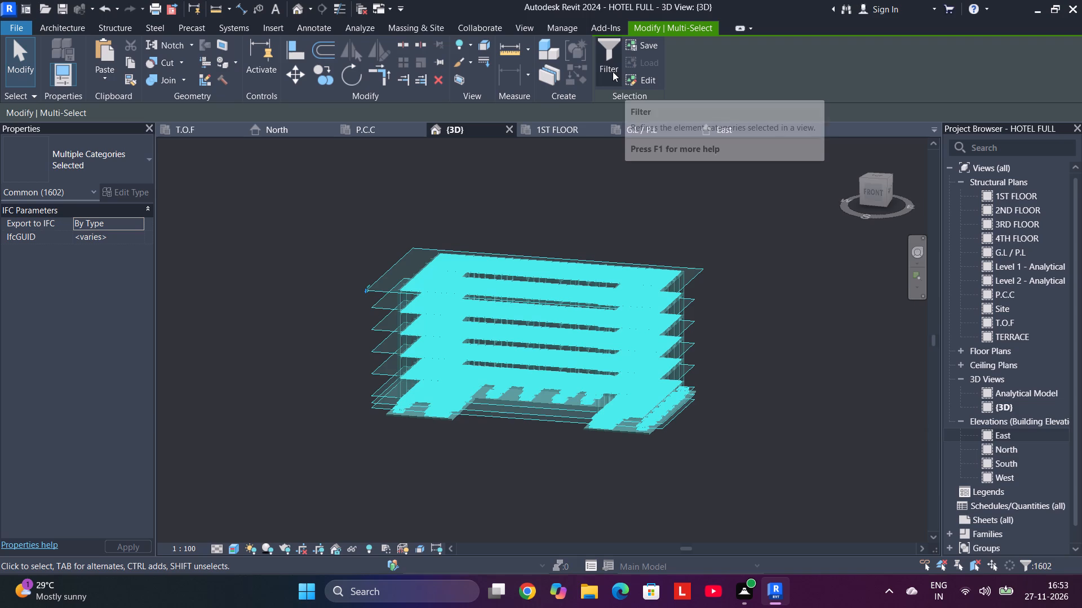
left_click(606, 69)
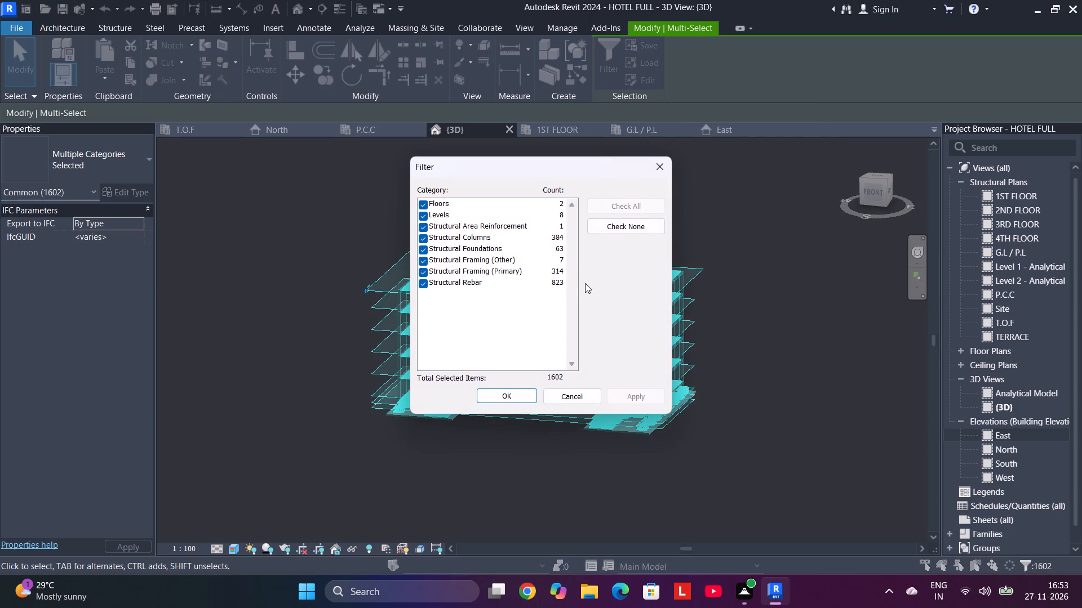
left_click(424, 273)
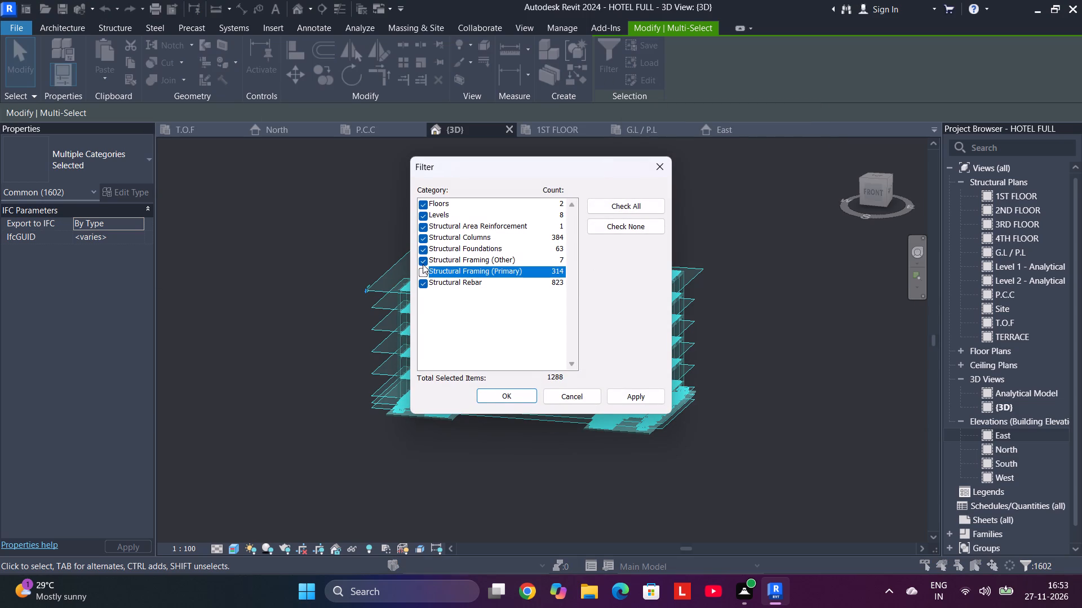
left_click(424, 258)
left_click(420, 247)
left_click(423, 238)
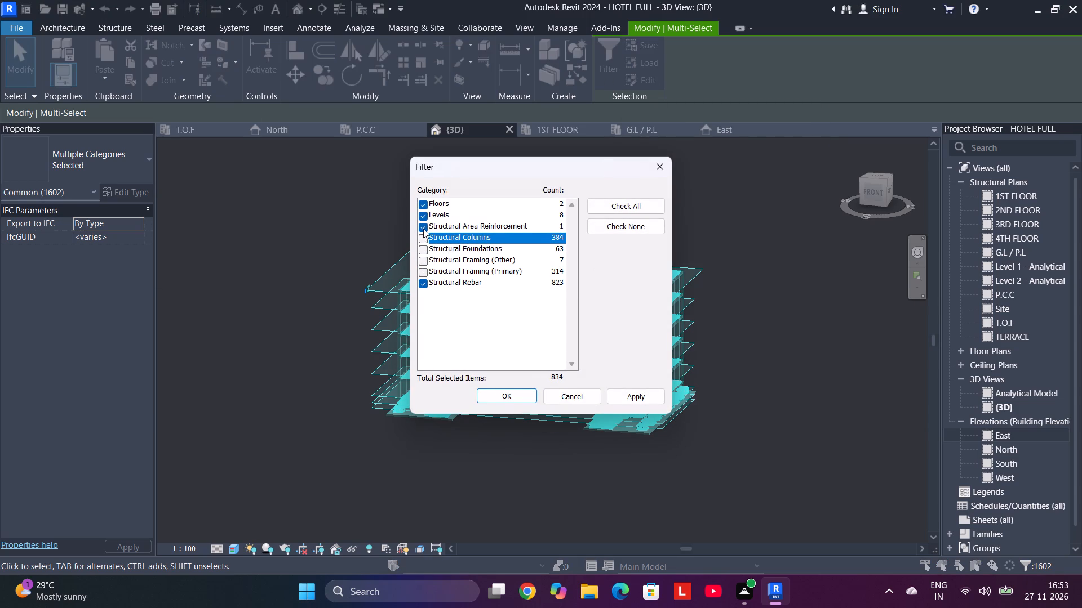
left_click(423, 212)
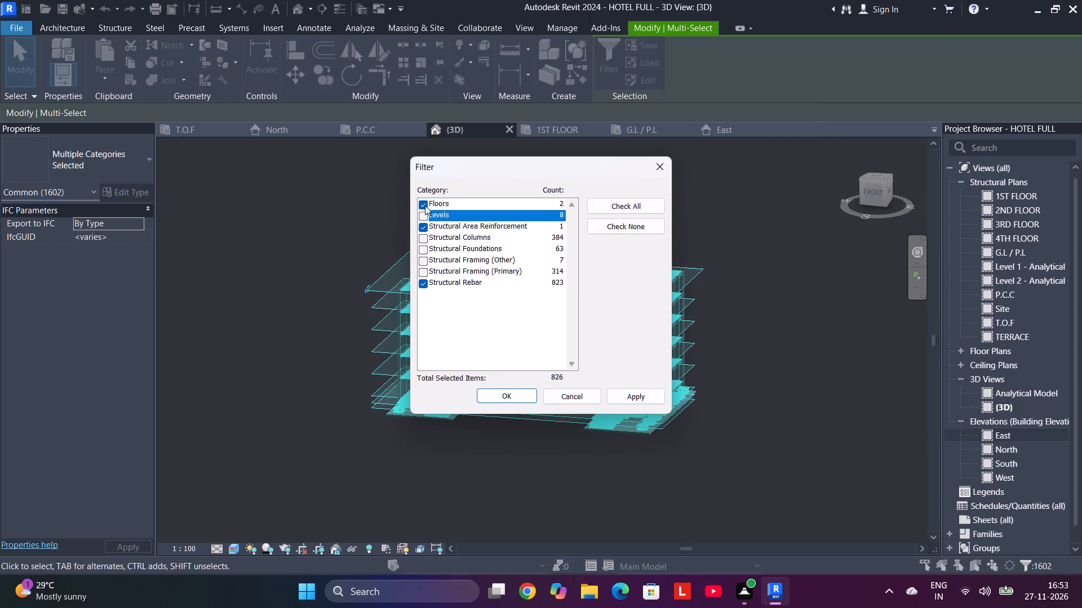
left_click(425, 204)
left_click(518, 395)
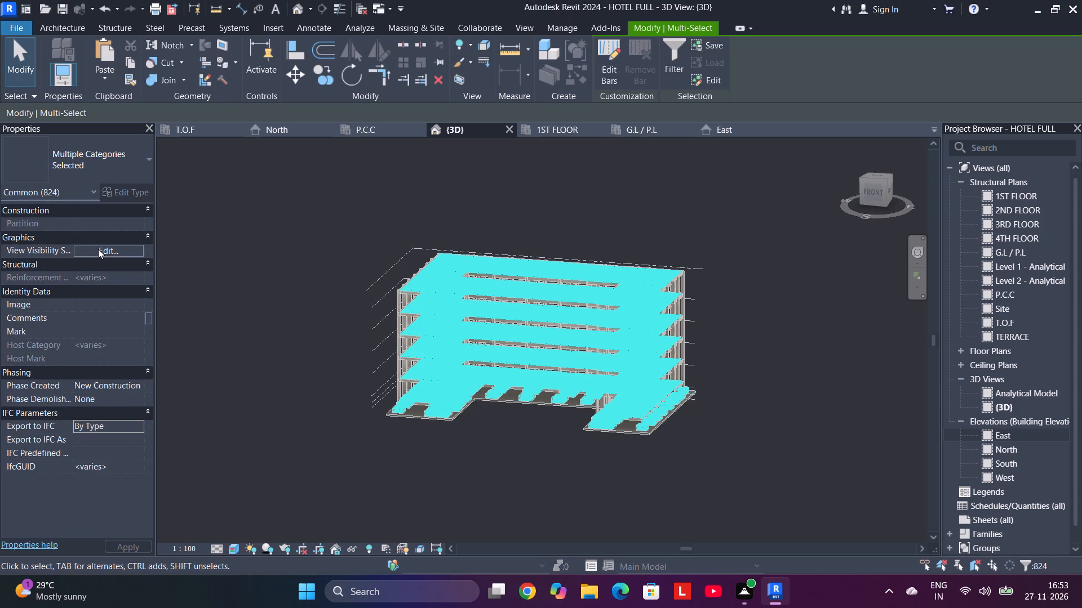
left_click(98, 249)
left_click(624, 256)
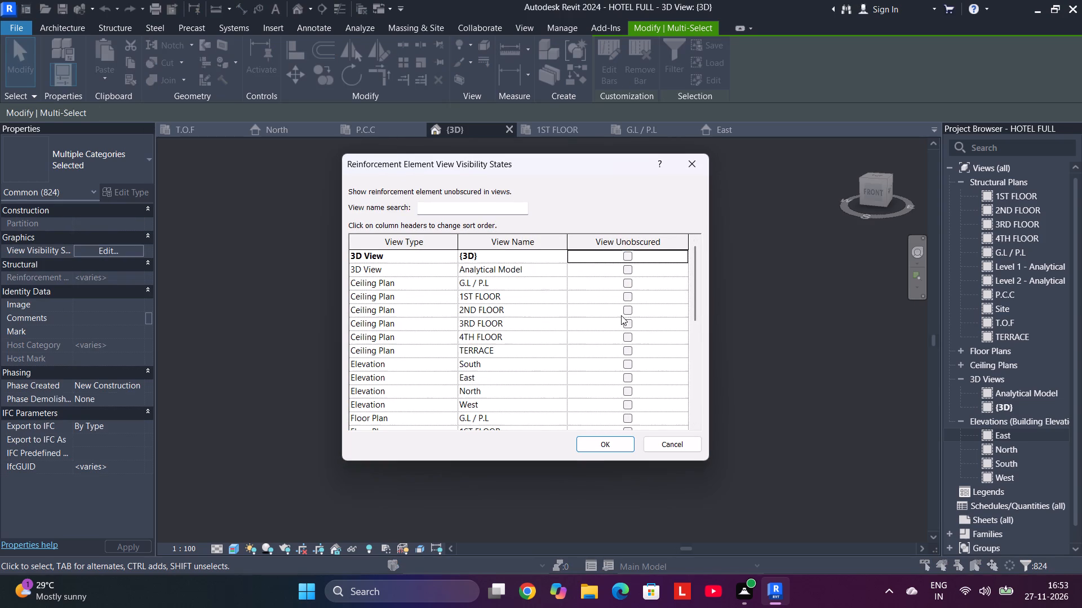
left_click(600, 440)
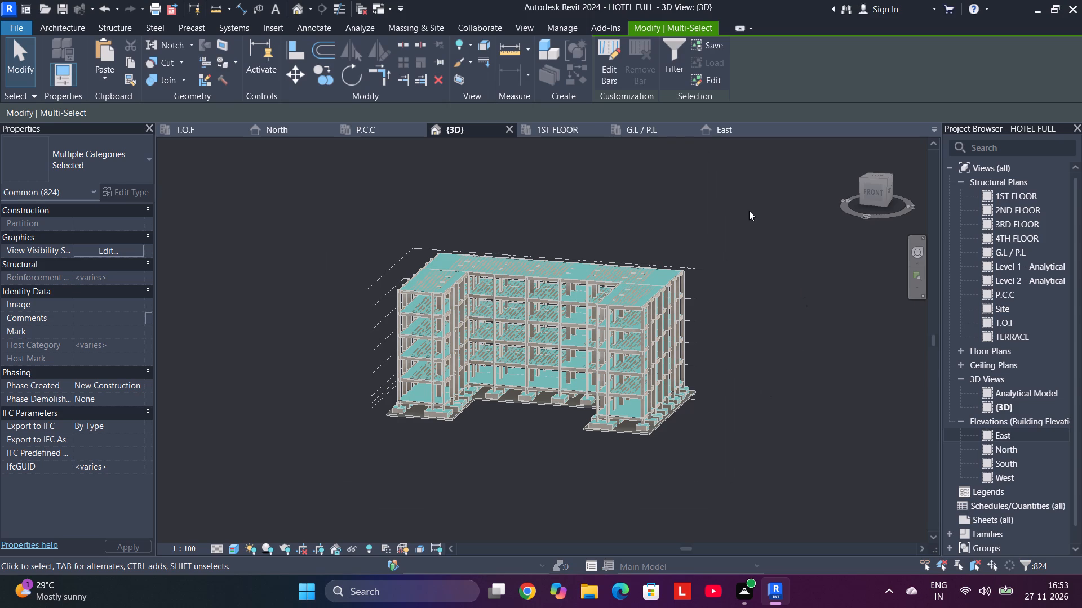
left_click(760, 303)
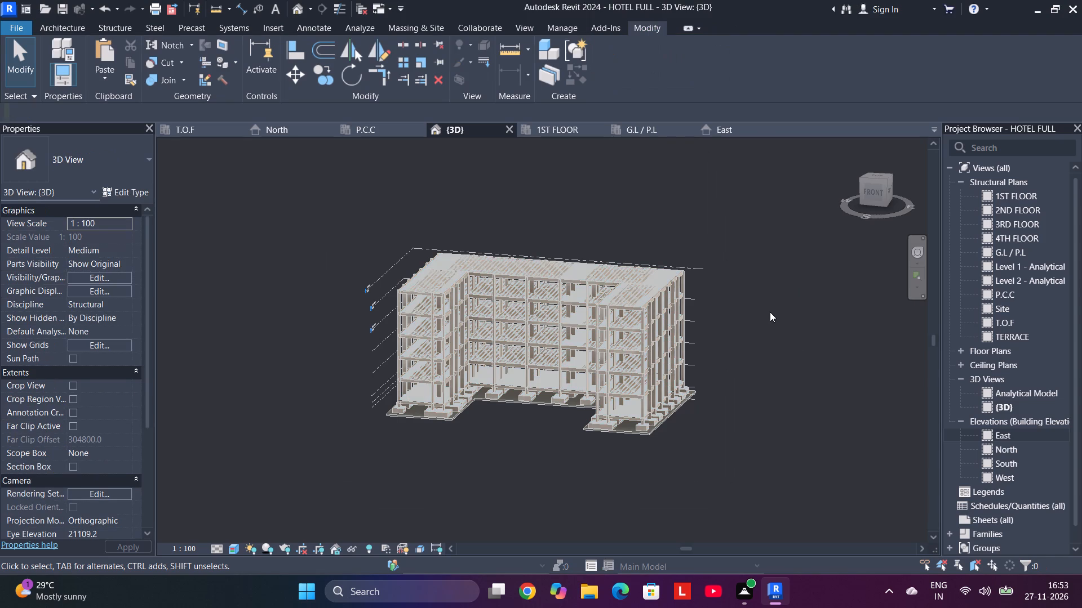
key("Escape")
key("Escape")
Examine the top-level slabs up close in 3D, including their edges at the beams and the gap between adjoining slabs.
scroll(739, 385, "up", 4)
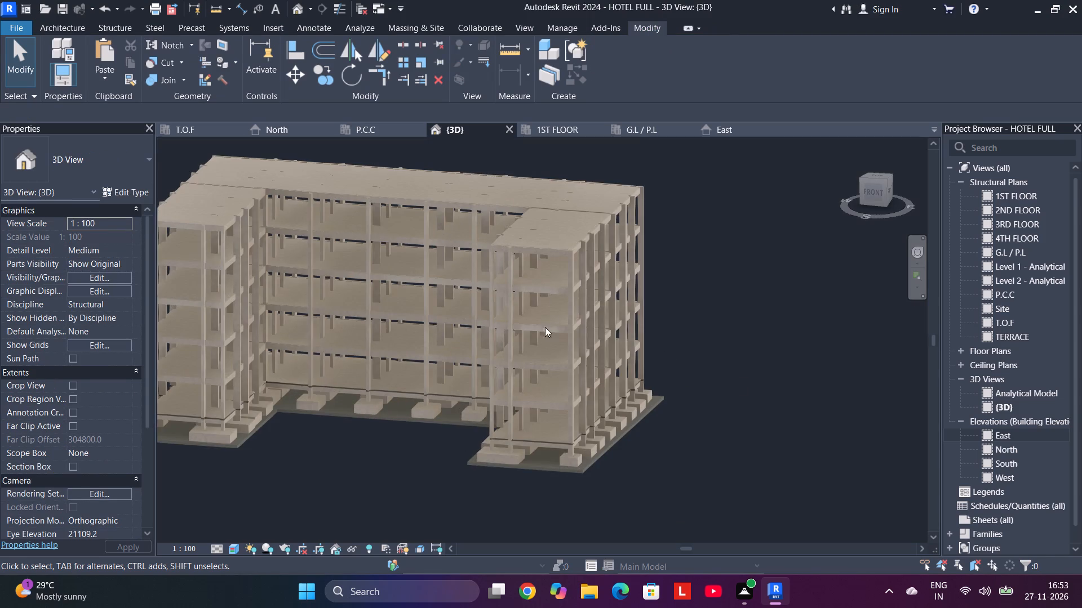
scroll(747, 322, "up", 1)
middle_click_drag(776, 296, 785, 313)
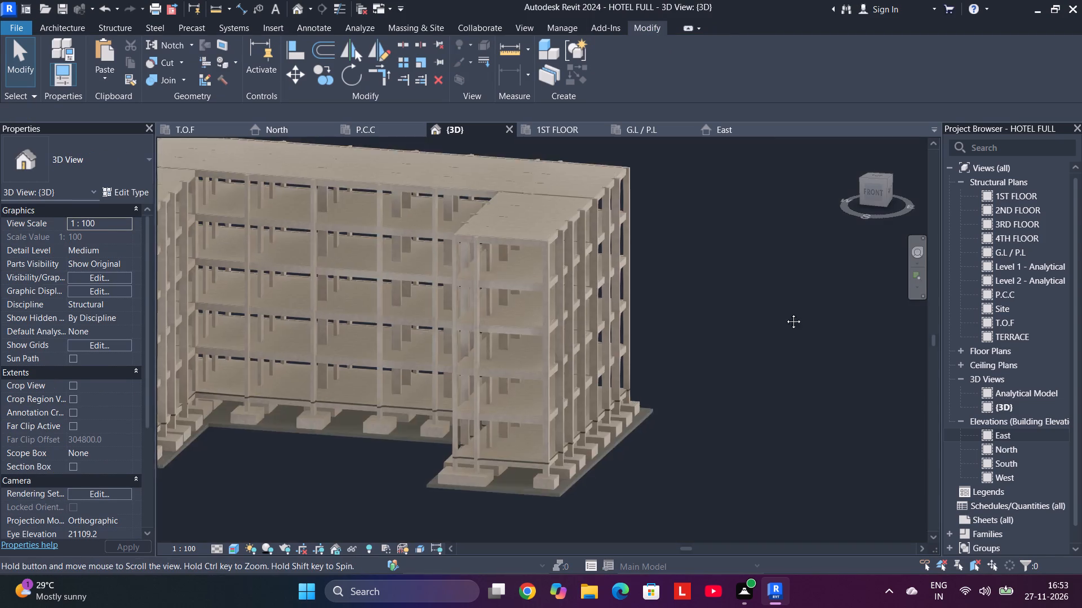
middle_click_drag(785, 313, 818, 409)
scroll(522, 306, "up", 8)
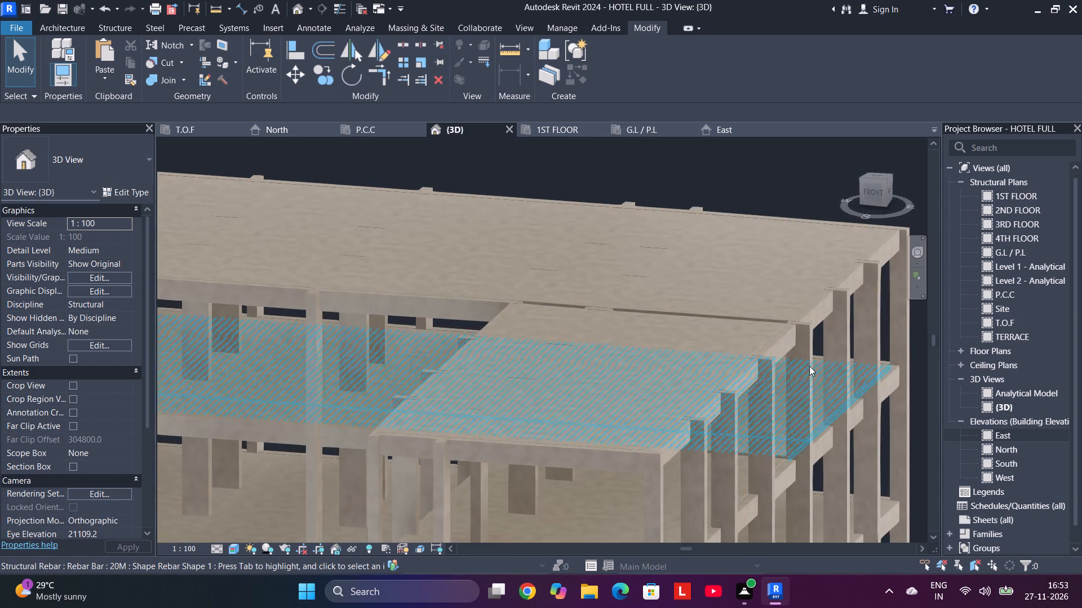
scroll(812, 367, "up", 8)
scroll(522, 328, "up", 2)
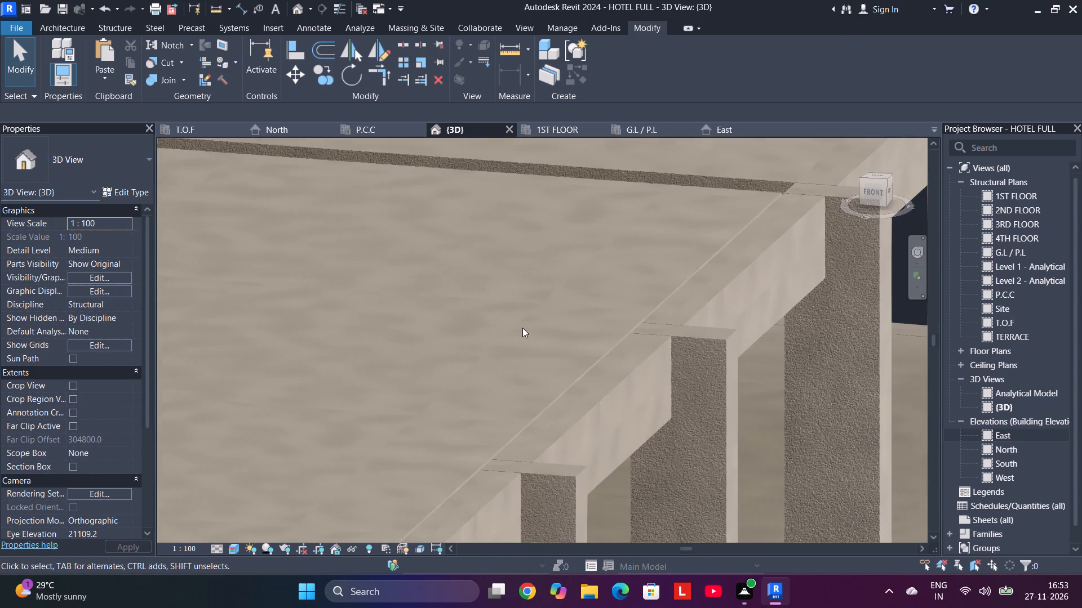
scroll(522, 327, "up", 9)
scroll(611, 329, "down", 7)
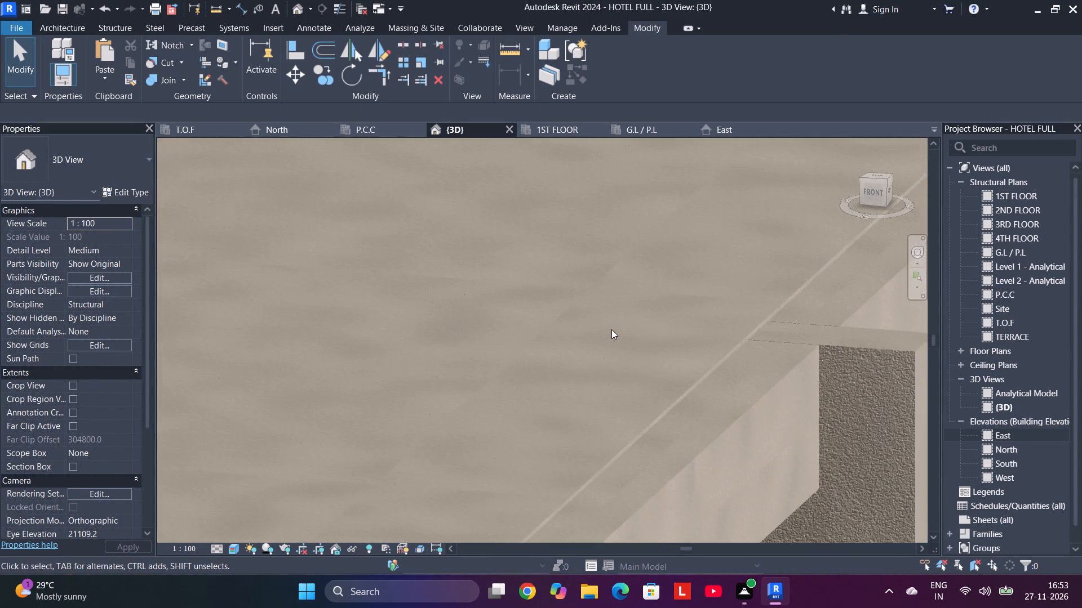
scroll(611, 329, "down", 7)
left_click(611, 329)
scroll(611, 329, "down", 9)
scroll(612, 327, "up", 8)
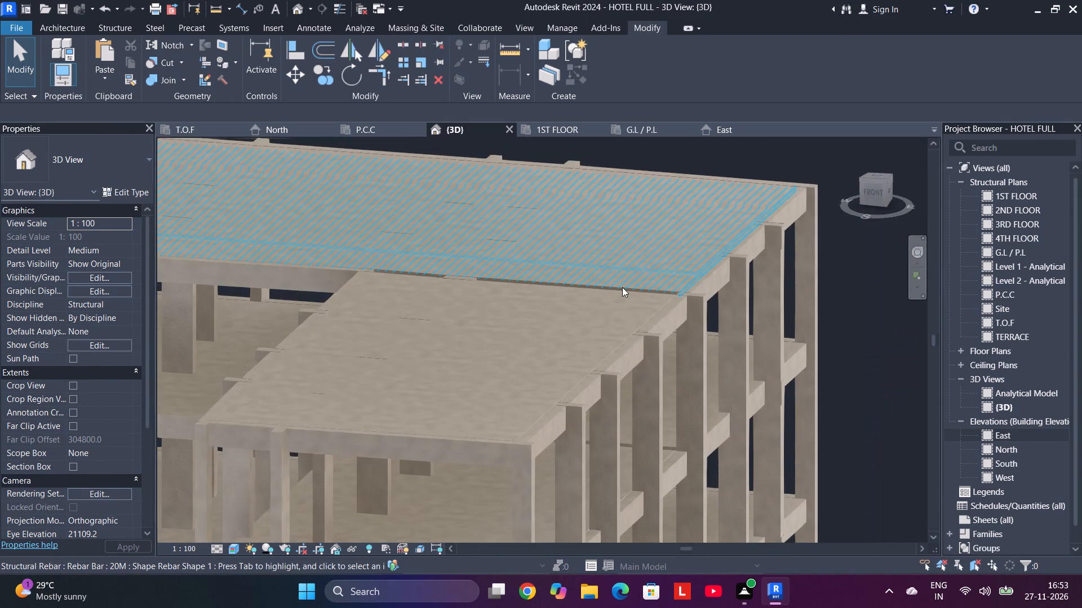
scroll(622, 287, "up", 15)
scroll(682, 315, "down", 1)
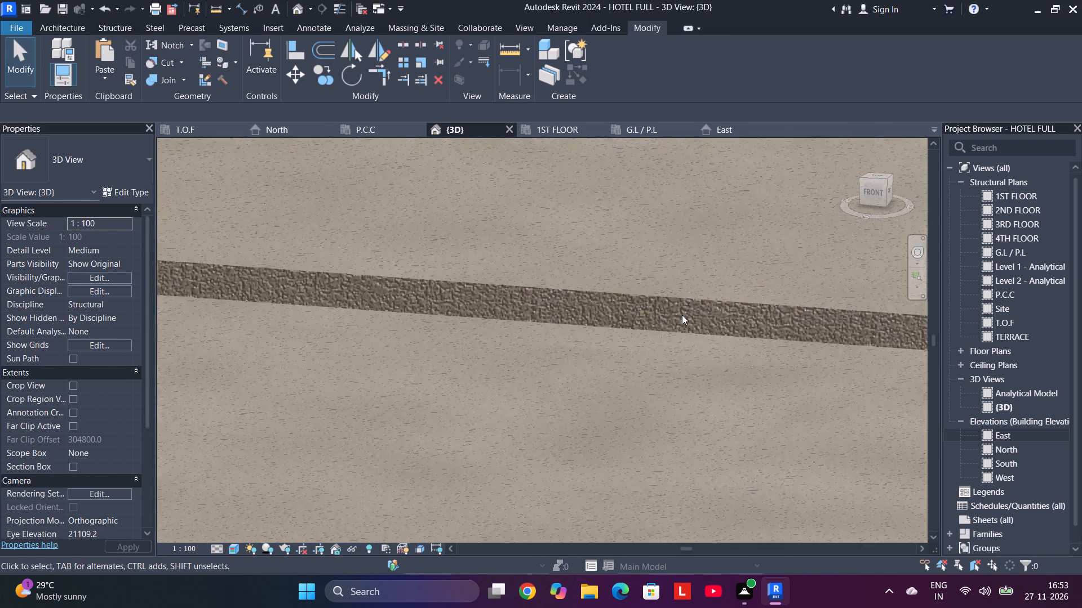
scroll(682, 315, "down", 2)
left_click(682, 315)
scroll(682, 315, "down", 3)
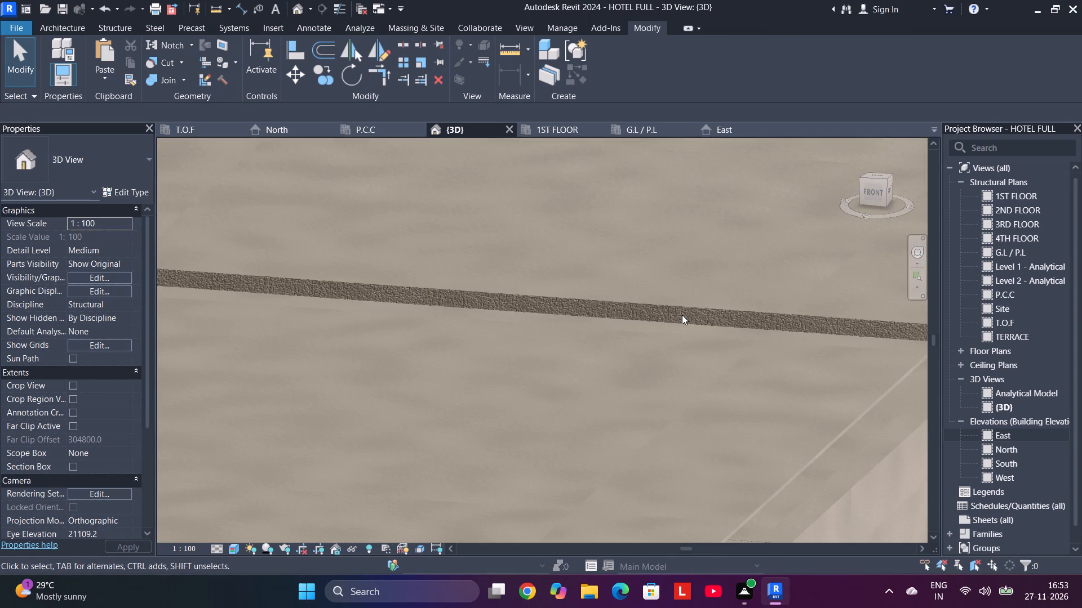
middle_click_drag(682, 315, 655, 385)
scroll(655, 381, "down", 10)
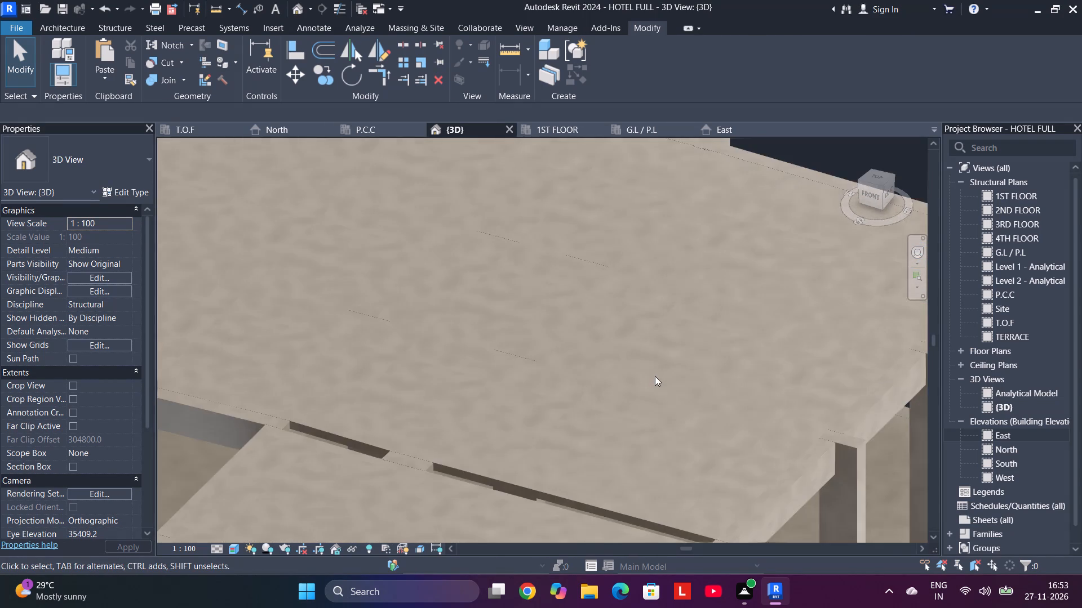
Examine the top-level slabs in 3D from above, following the gap between the adjoining slabs.
middle_click_drag(655, 377, 629, 453, "shift")
middle_click_drag(628, 453, 632, 175)
scroll(623, 366, "down", 1)
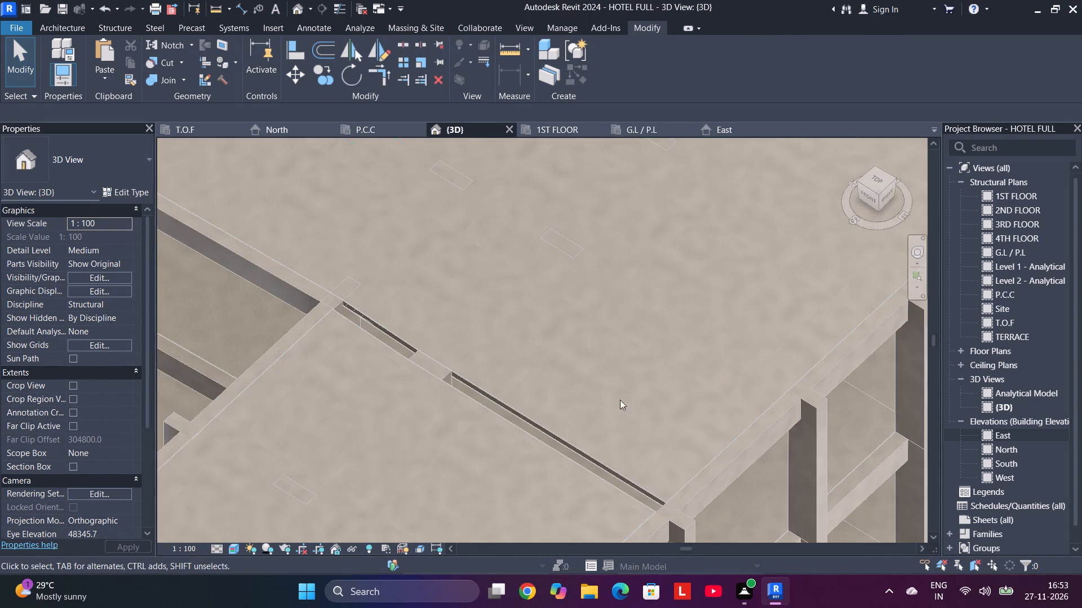
middle_click_drag(620, 412, 606, 457, "shift")
middle_click_drag(596, 461, 653, 267)
middle_click_drag(658, 300, 650, 324, "shift")
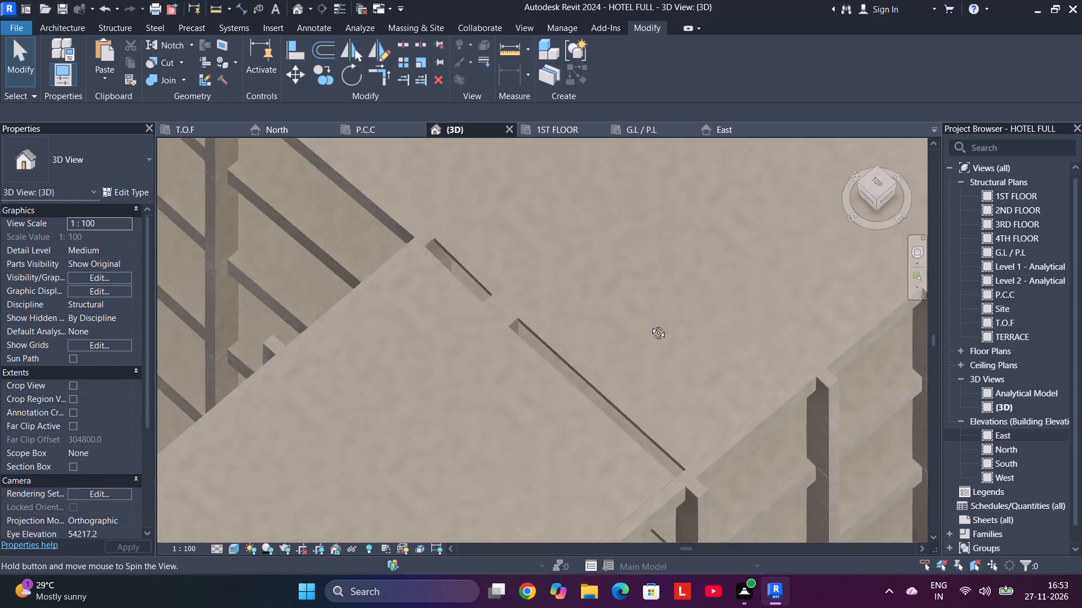
middle_click_drag(650, 324, 601, 385, "shift")
middle_click_drag(515, 396, 622, 64)
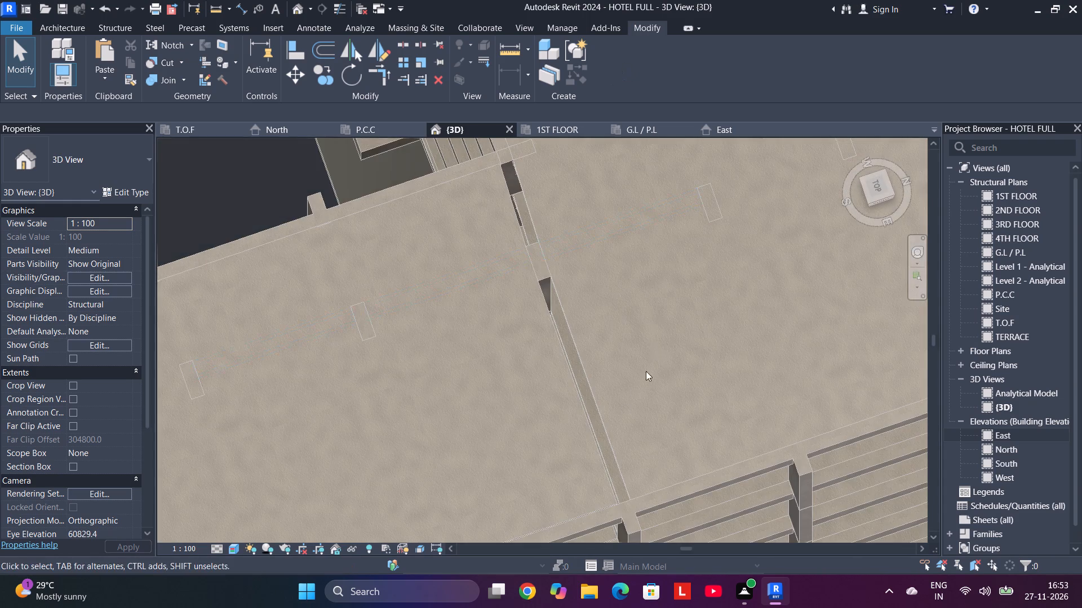
scroll(610, 422, "down", 1)
middle_click_drag(609, 421, 559, 456)
scroll(464, 394, "up", 1)
scroll(481, 428, "down", 1)
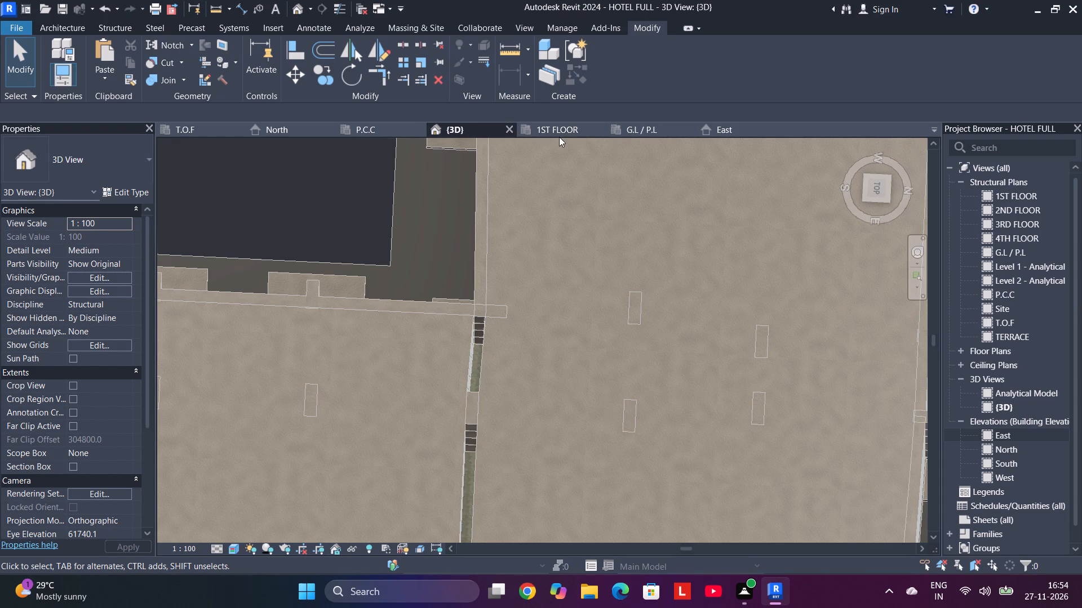
Look over the G.L / P.L and 1ST FLOOR structural plans, examining the 1ST FLOOR beams, columns and slab reinforcement.
left_click(651, 134)
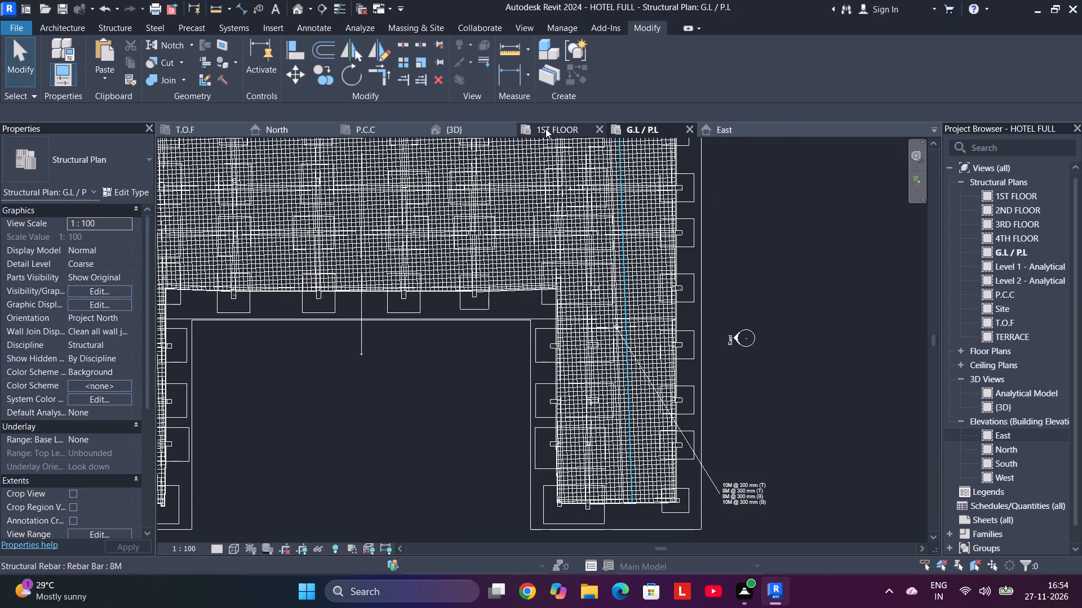
left_click(562, 128)
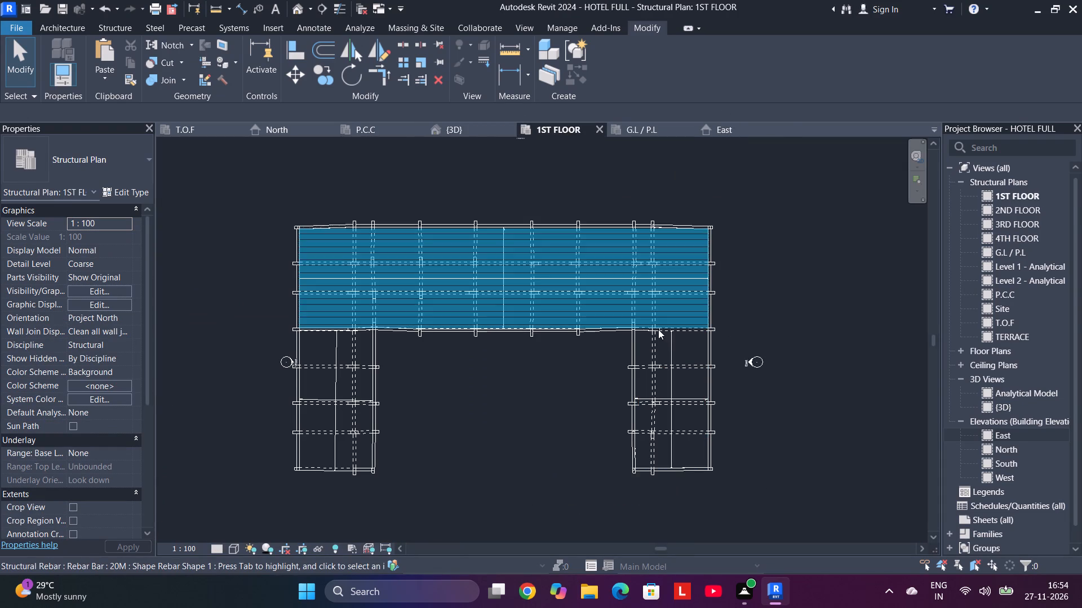
scroll(286, 337, "up", 4)
scroll(349, 327, "up", 4)
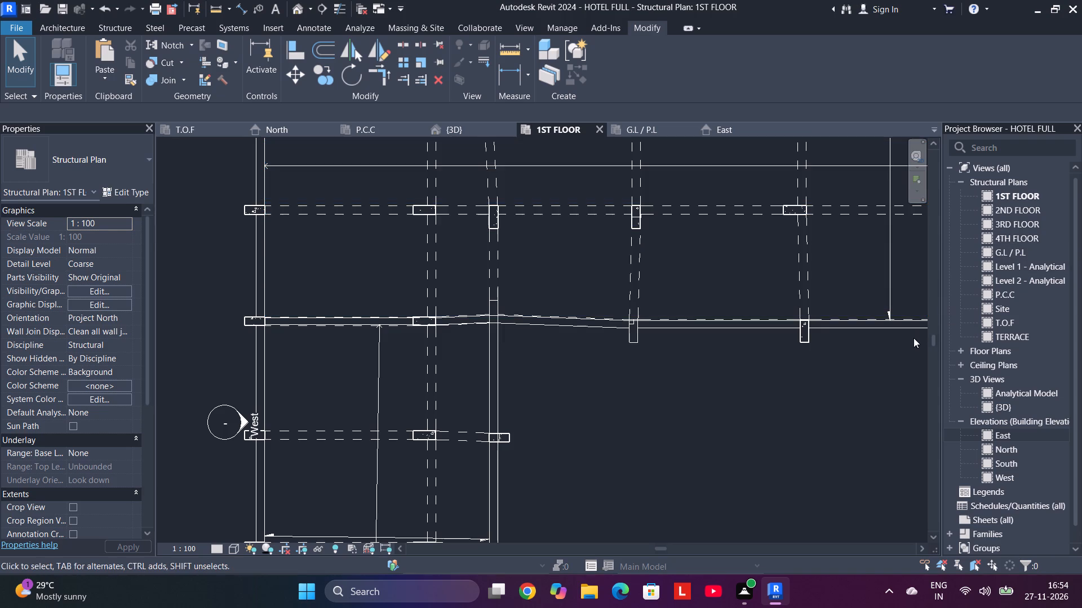
left_click(839, 394)
key("Escape")
scroll(748, 381, "down", 8)
scroll(798, 442, "down", 1)
middle_click_drag(798, 442, 756, 429)
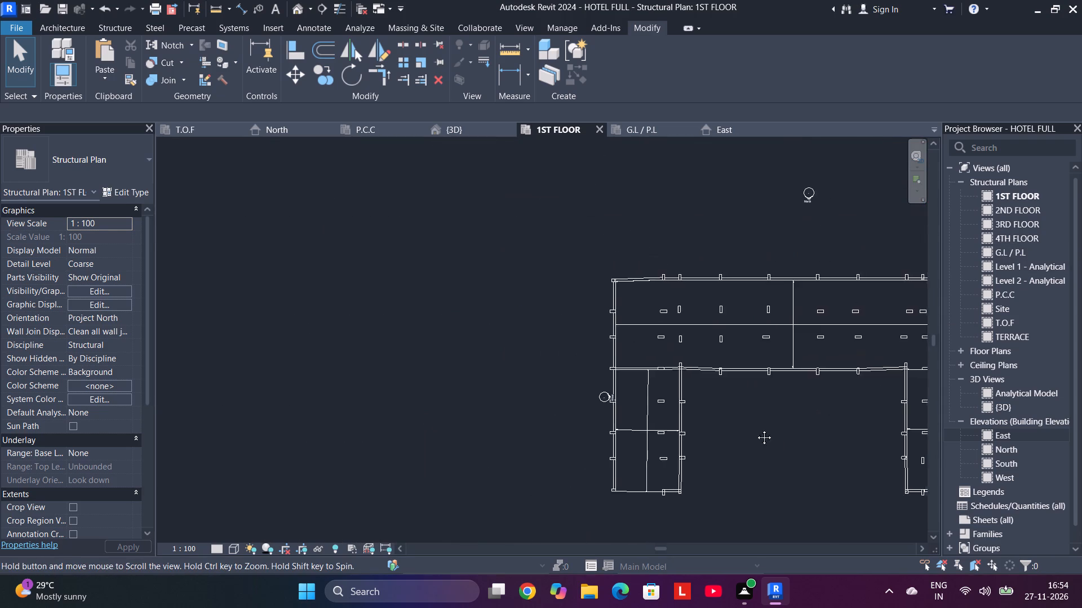
middle_click_drag(756, 429, 578, 388)
Select all the building elements in the 1ST FLOOR plan, examine their location in the {3D} view, and clear the selection.
left_click_drag(318, 169, 782, 468)
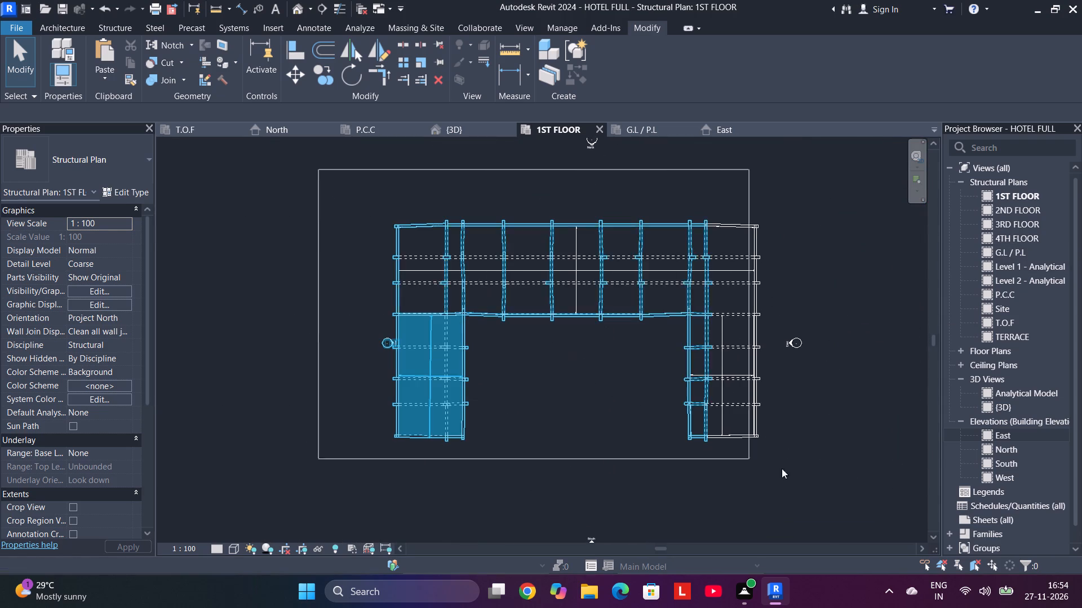
left_click_drag(782, 468, 354, 209)
left_click_drag(388, 211, 473, 323)
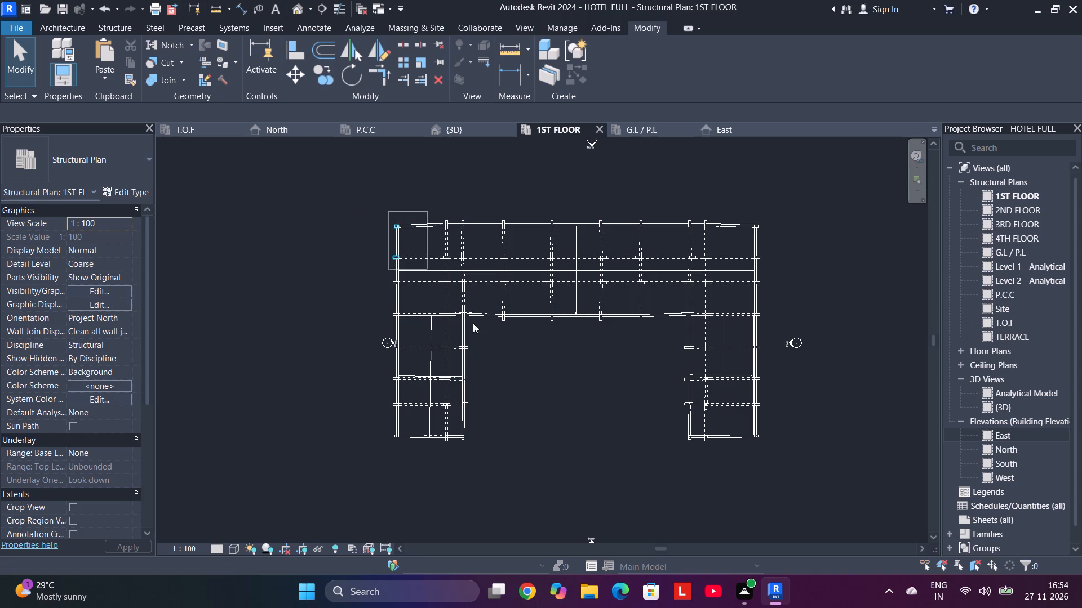
left_click_drag(473, 323, 777, 481)
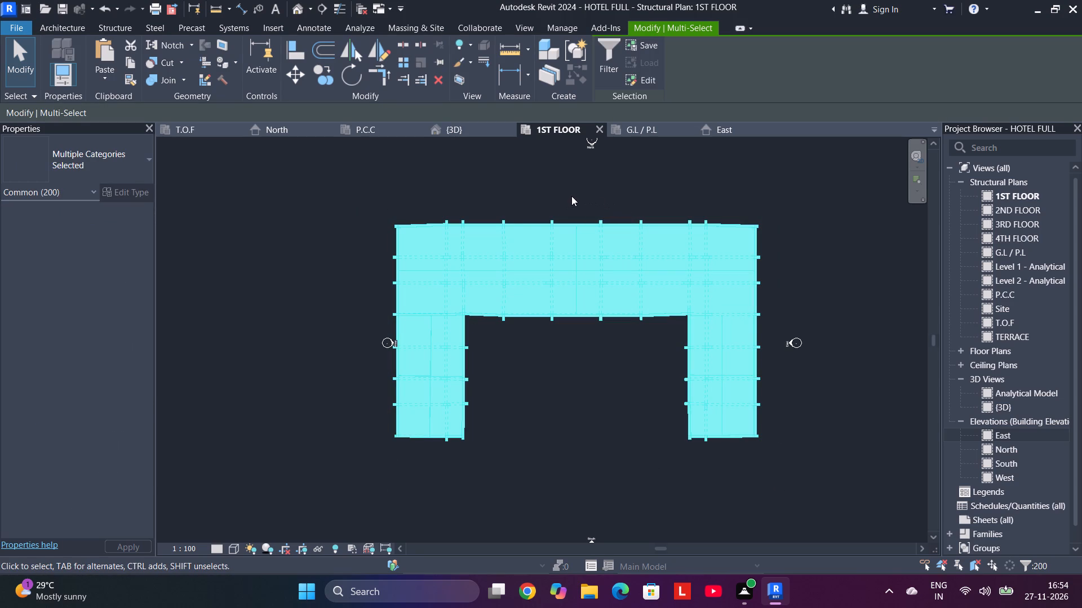
left_click(475, 129)
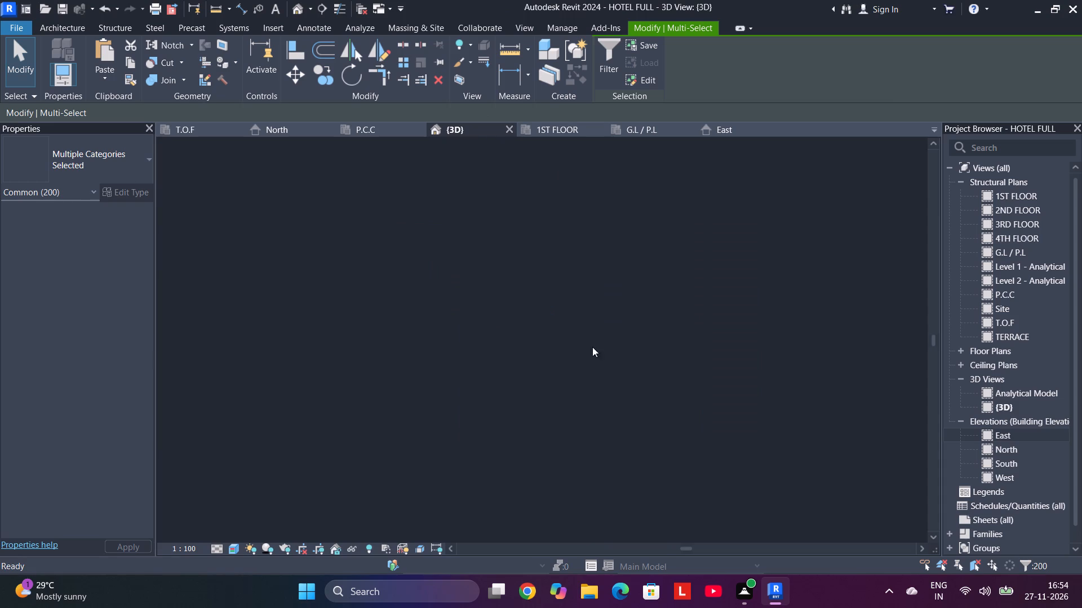
scroll(746, 316, "down", 10)
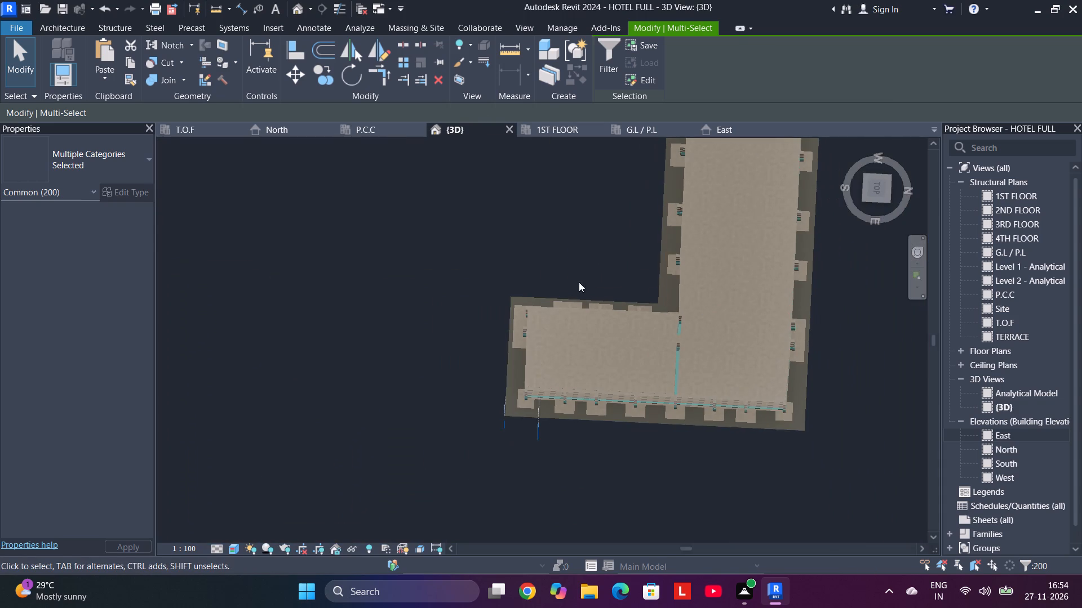
middle_click_drag(530, 269, 722, 214, "shift")
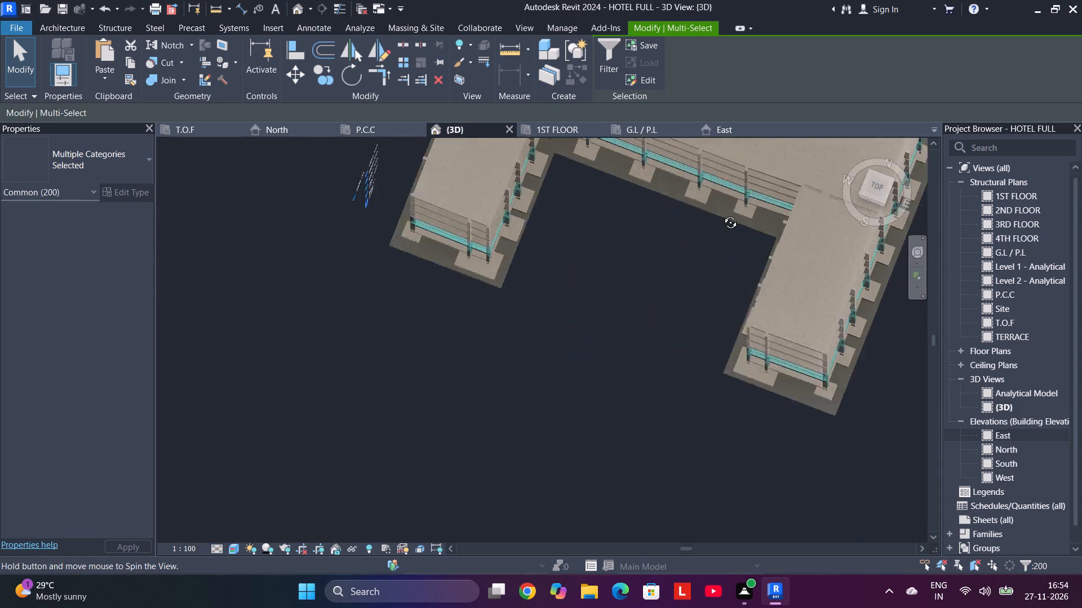
middle_click_drag(722, 214, 680, 121, "shift")
middle_click_drag(538, 415, 542, 391, "shift")
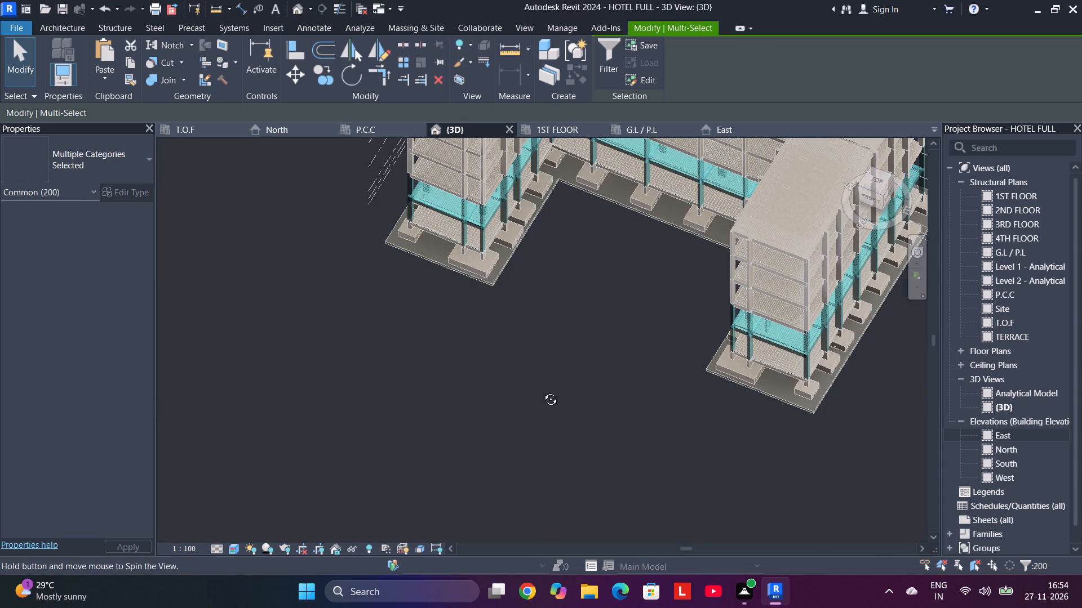
middle_click_drag(542, 391, 571, 266, "shift")
middle_click_drag(631, 328, 608, 501)
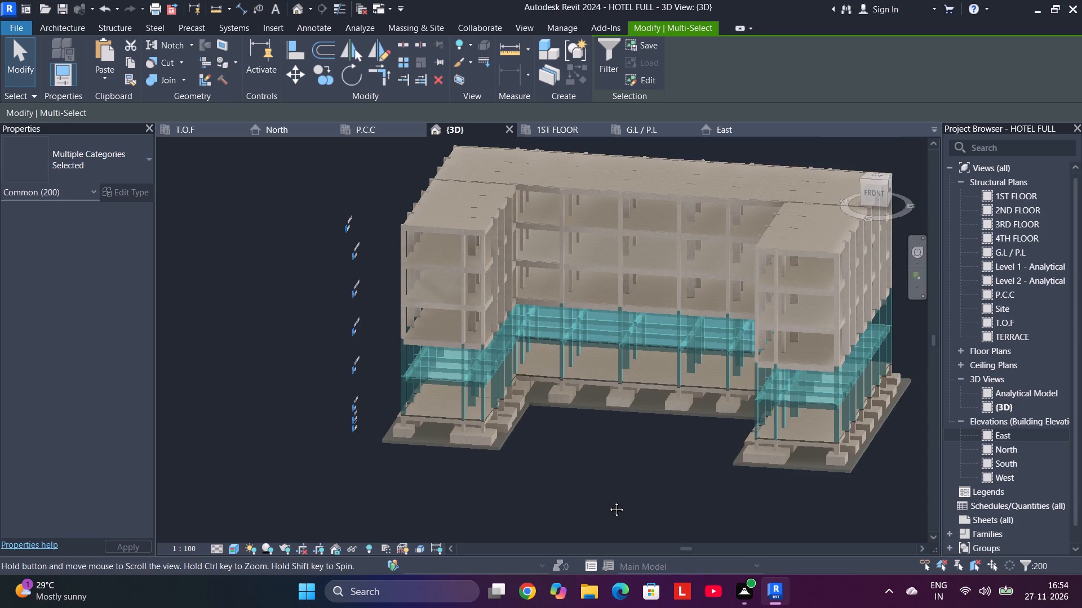
middle_click_drag(608, 501, 607, 501)
key("Escape")
middle_click_drag(611, 486, 526, 495)
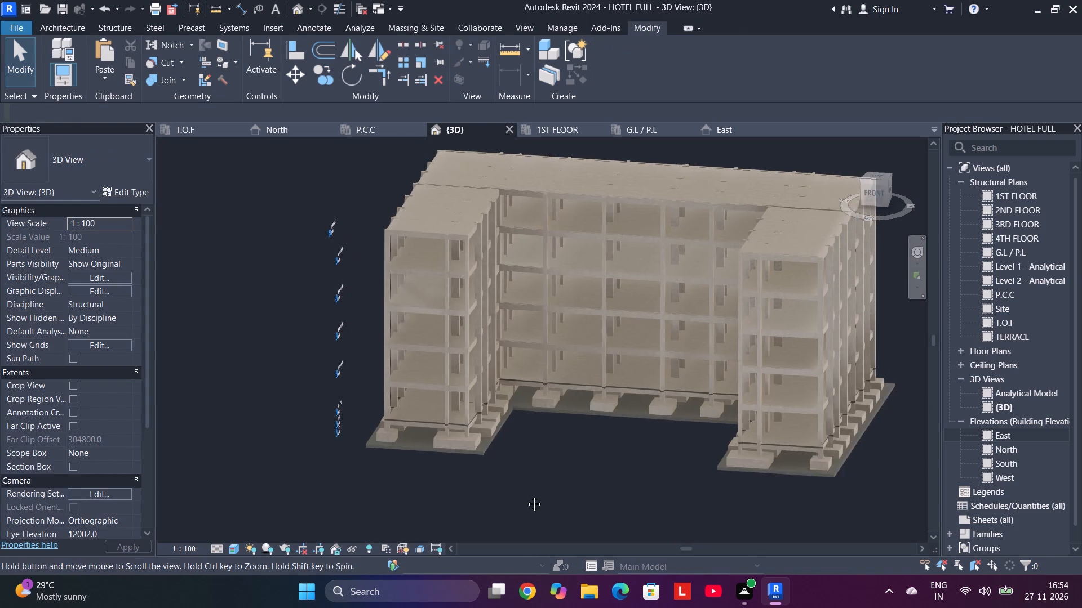
middle_click_drag(526, 495, 478, 499)
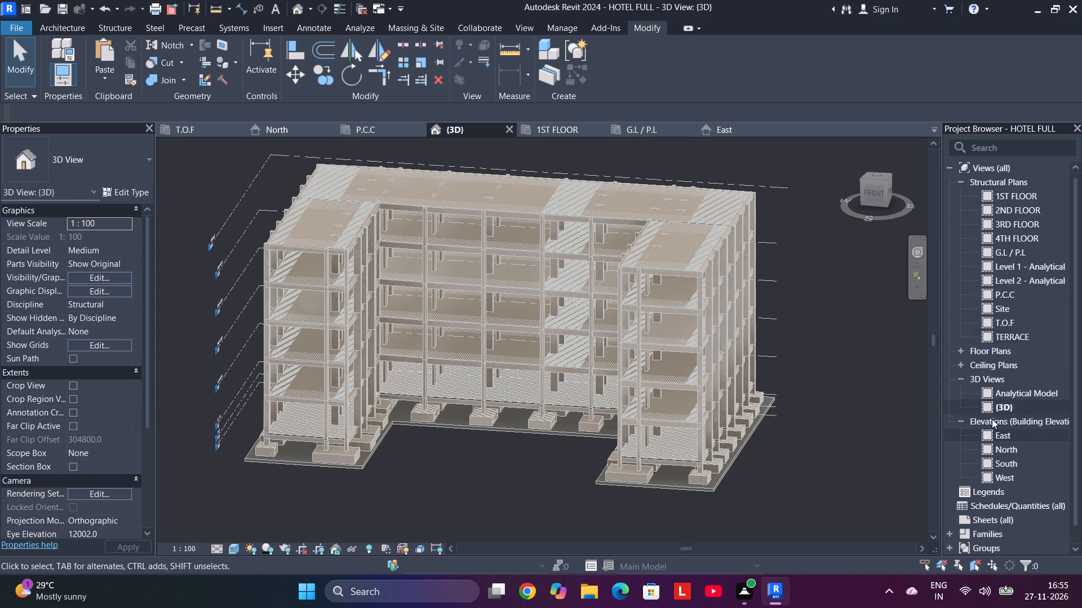
Start a new sheet and load the B 11 x 17 Horizontal.0001 titleblock family for it.
scroll(997, 473, "down", 4)
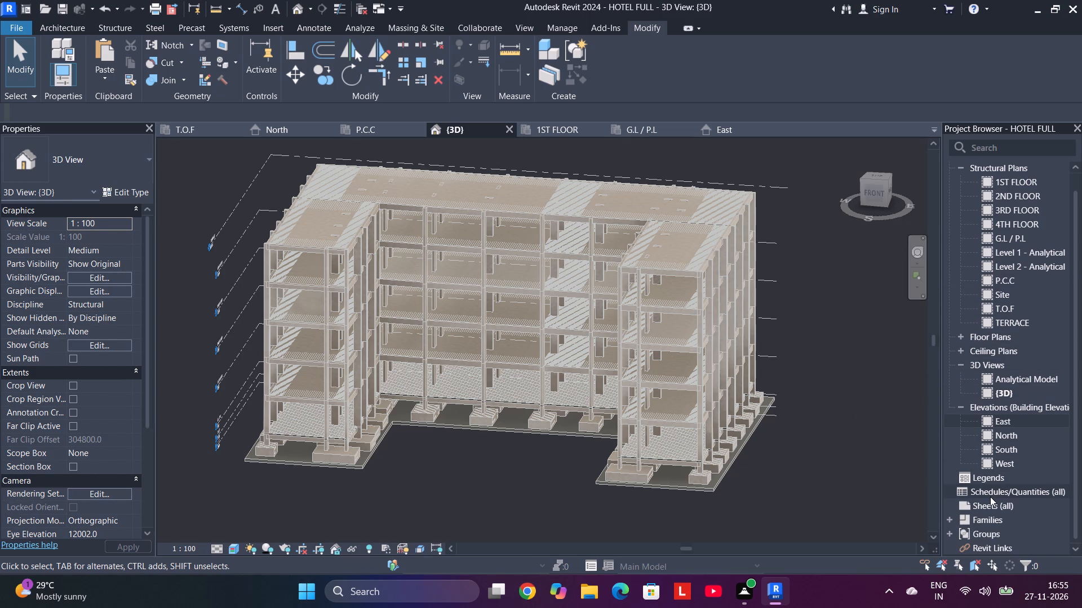
left_click(985, 512)
right_click(987, 507)
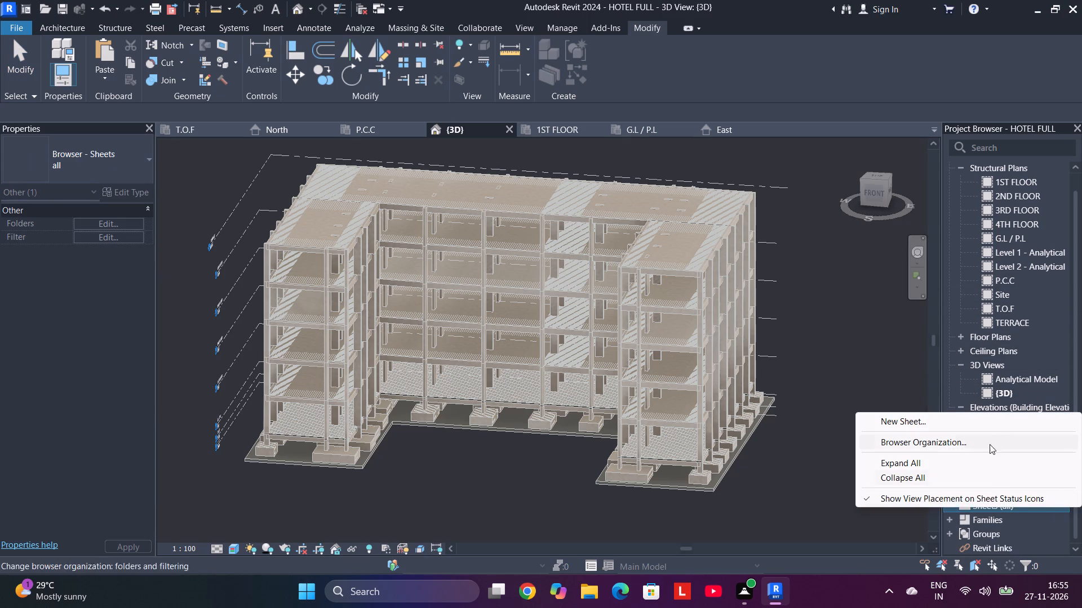
left_click(983, 427)
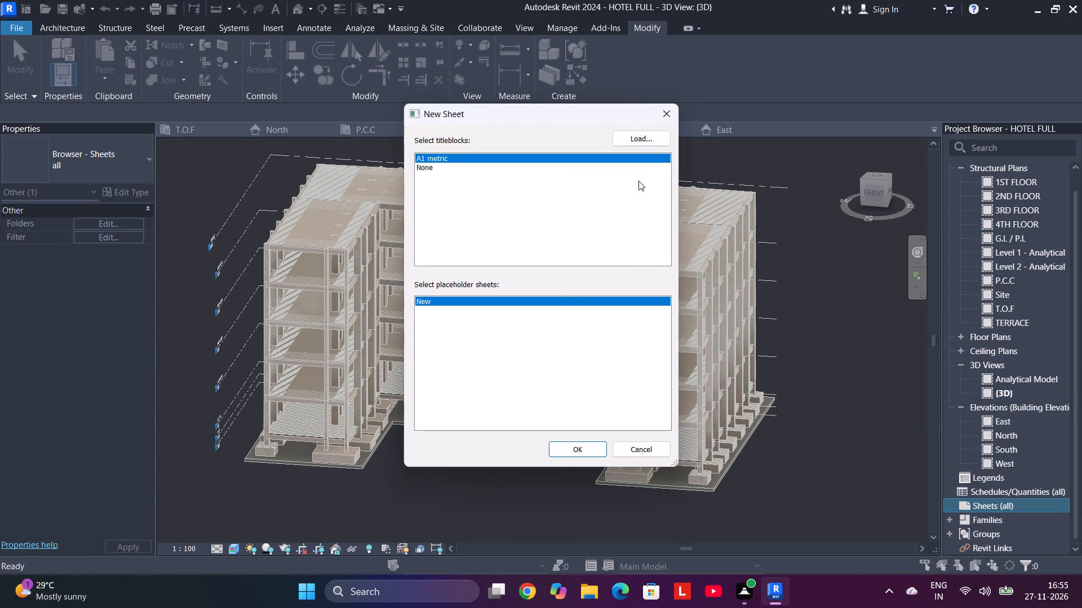
left_click(645, 135)
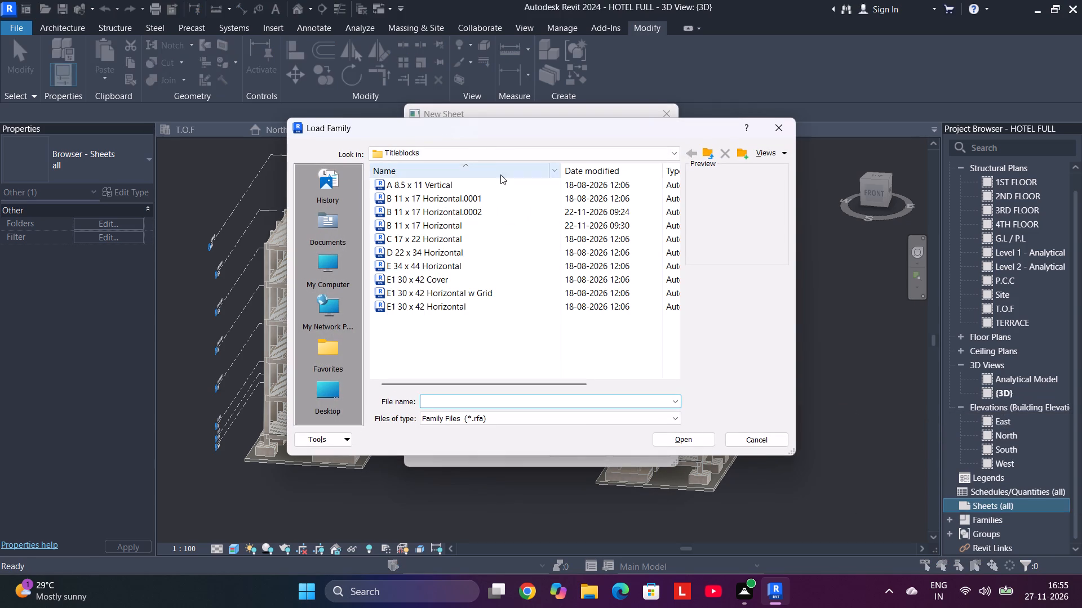
left_click(495, 195)
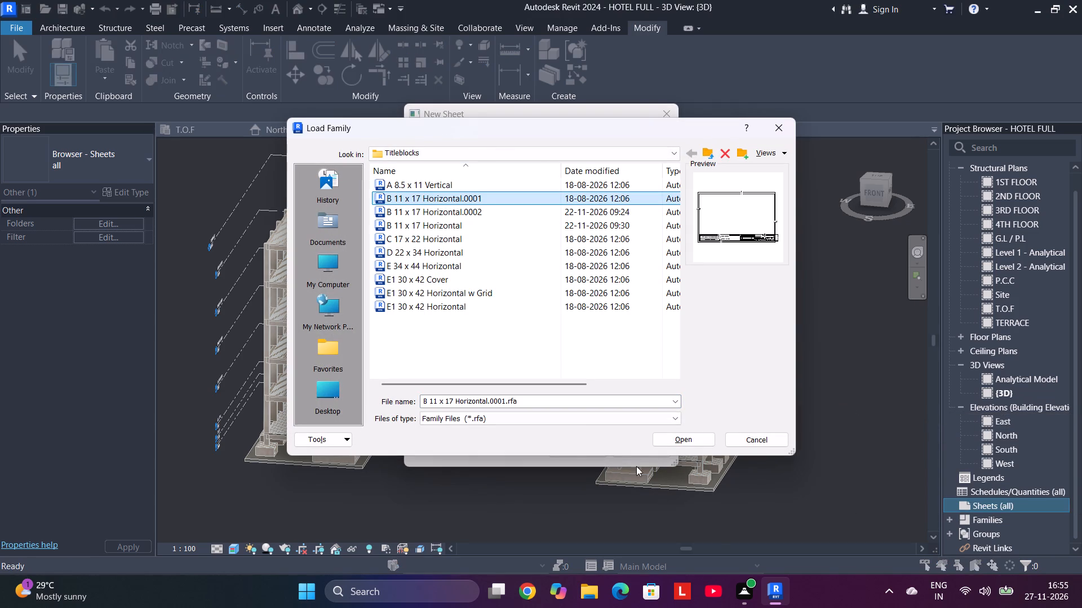
left_click(687, 435)
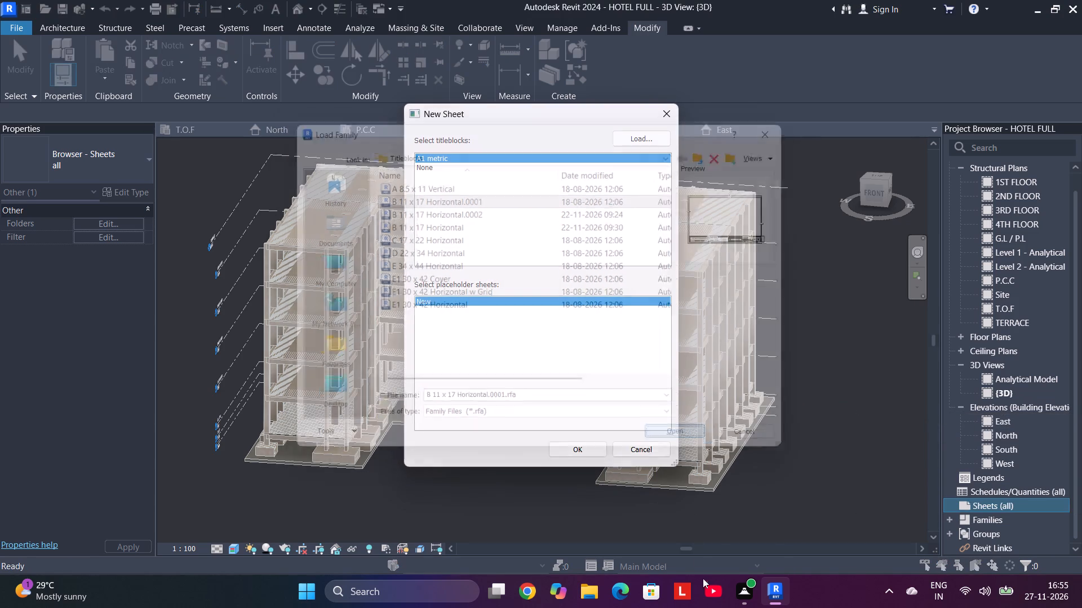
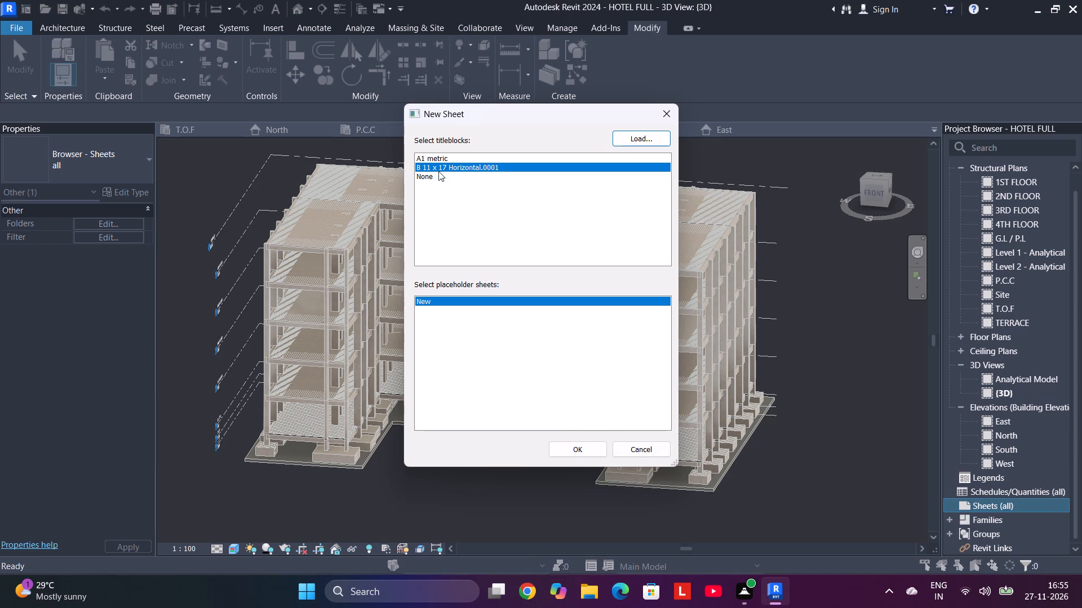
Create a new sheet using the B 11 x 17 Horizontal.0001 titleblock.
left_click(465, 164)
left_click(582, 448)
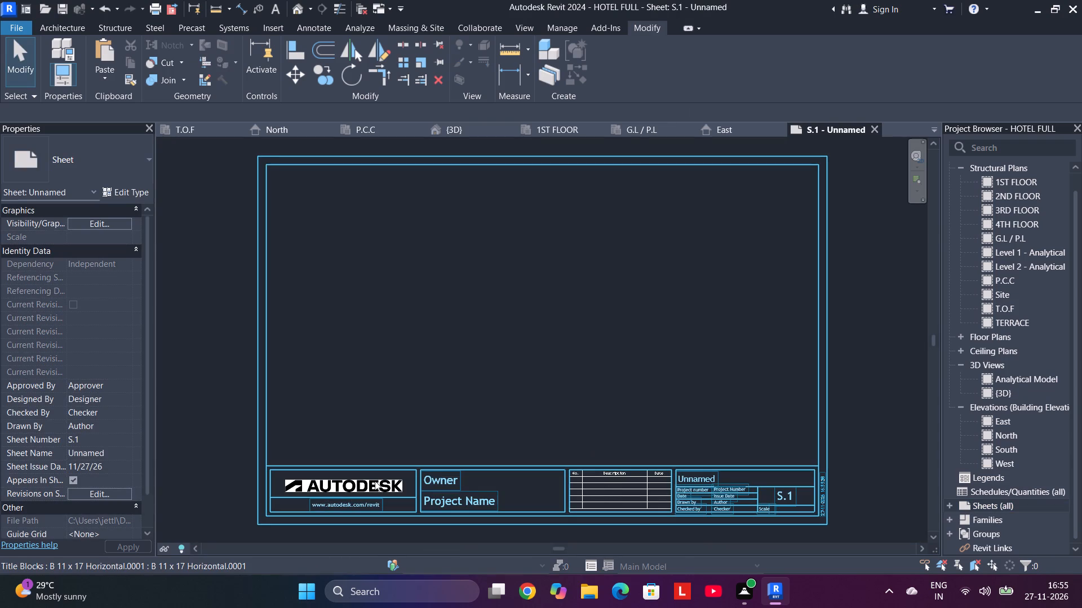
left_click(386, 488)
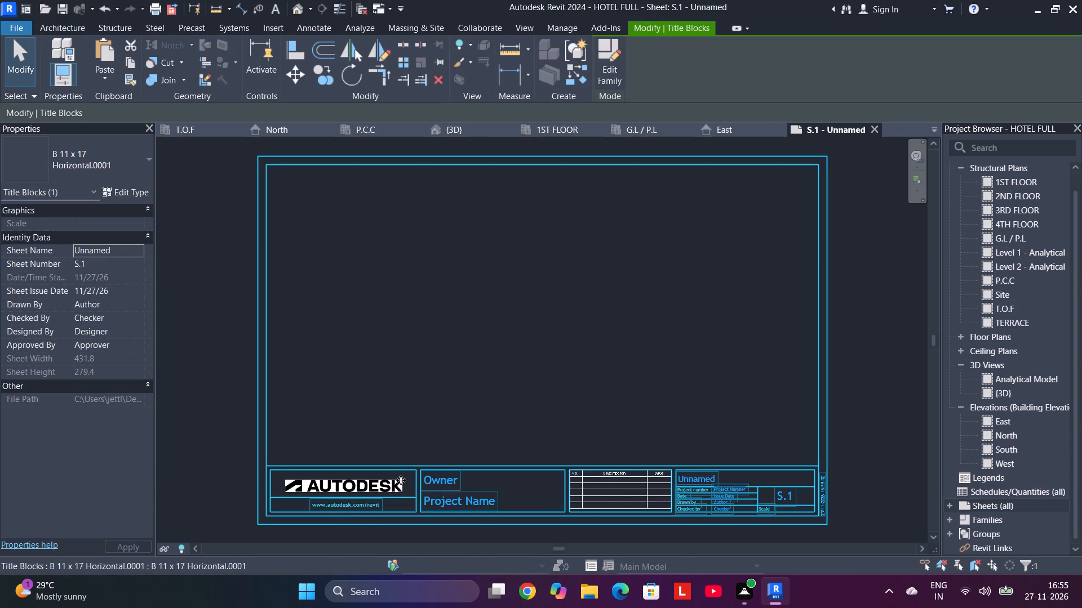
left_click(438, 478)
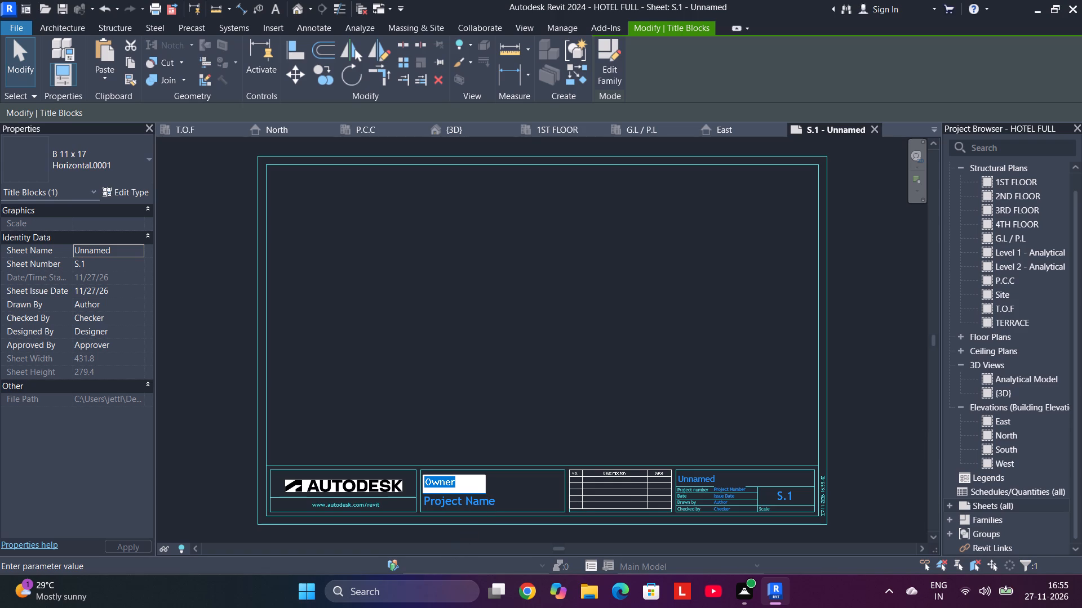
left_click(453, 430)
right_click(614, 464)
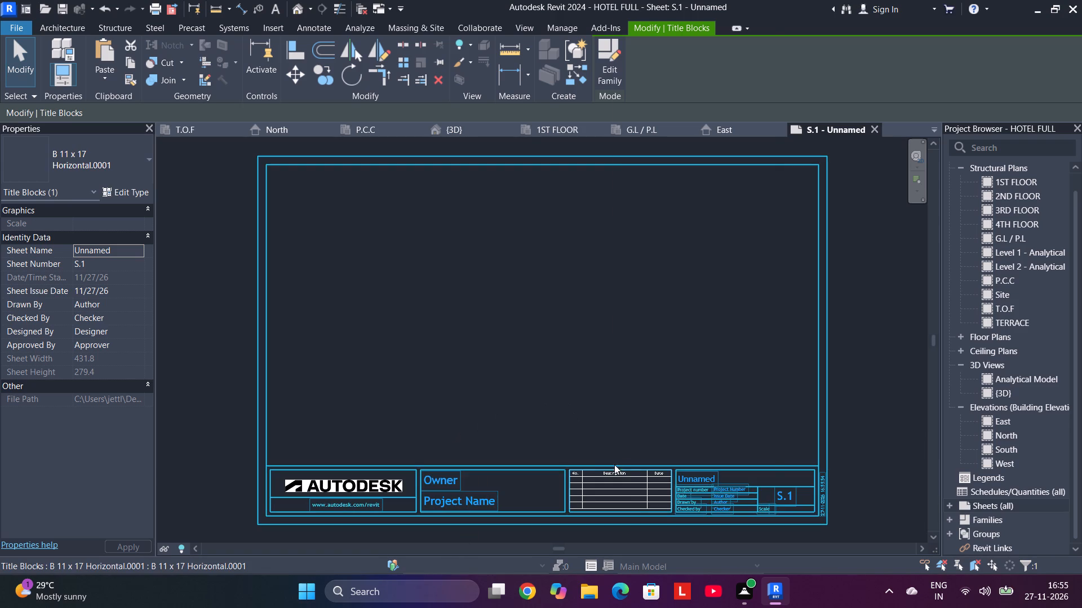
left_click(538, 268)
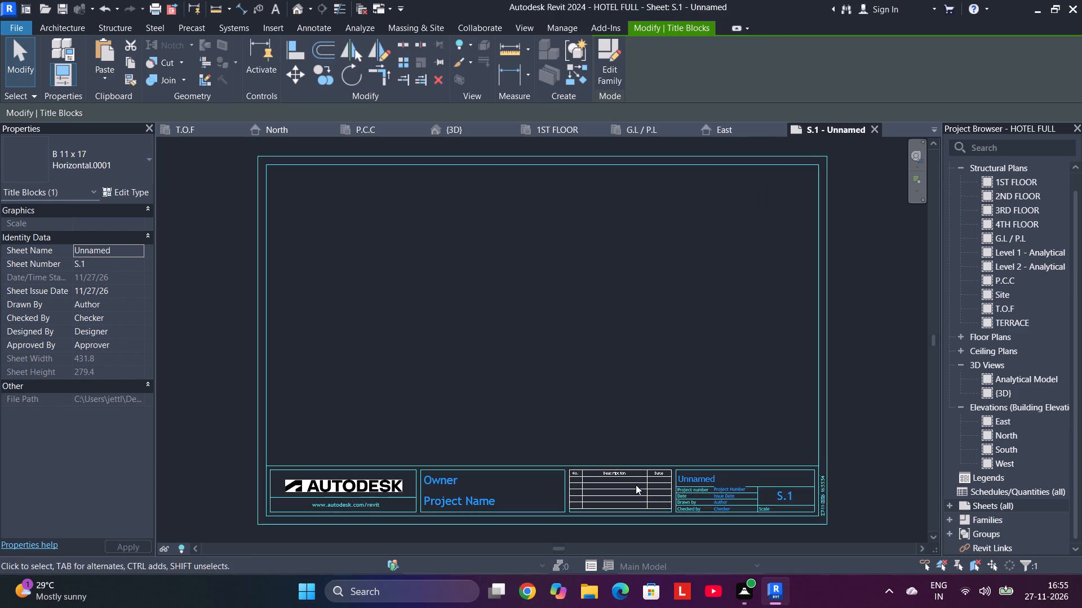
Open the title block family for editing and delete the Autodesk logo image and the web address text.
double_click(618, 468)
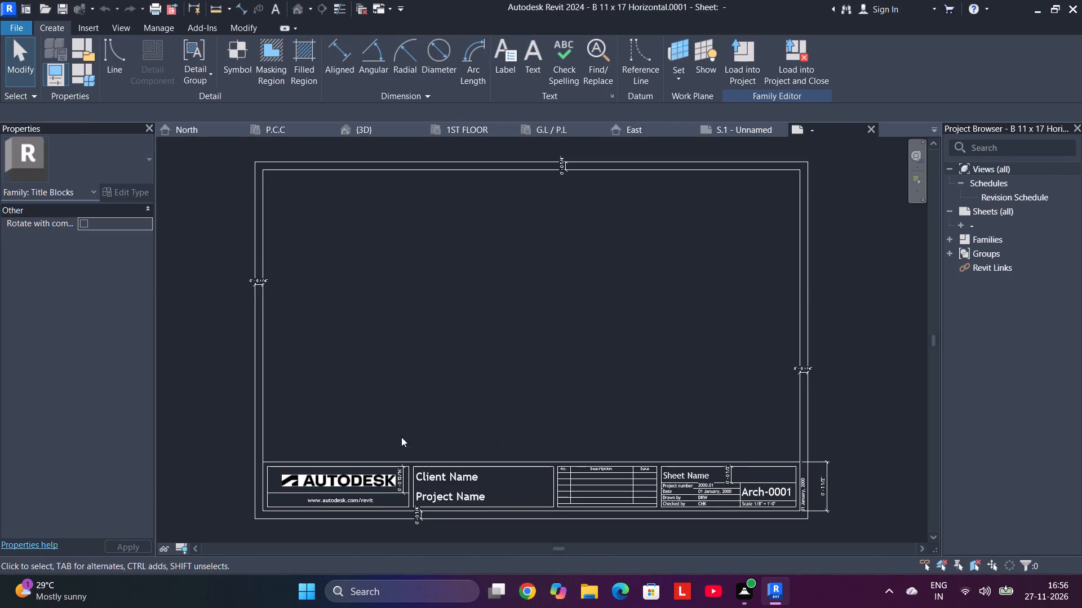
middle_click_drag(394, 427, 490, 352)
left_click(453, 411)
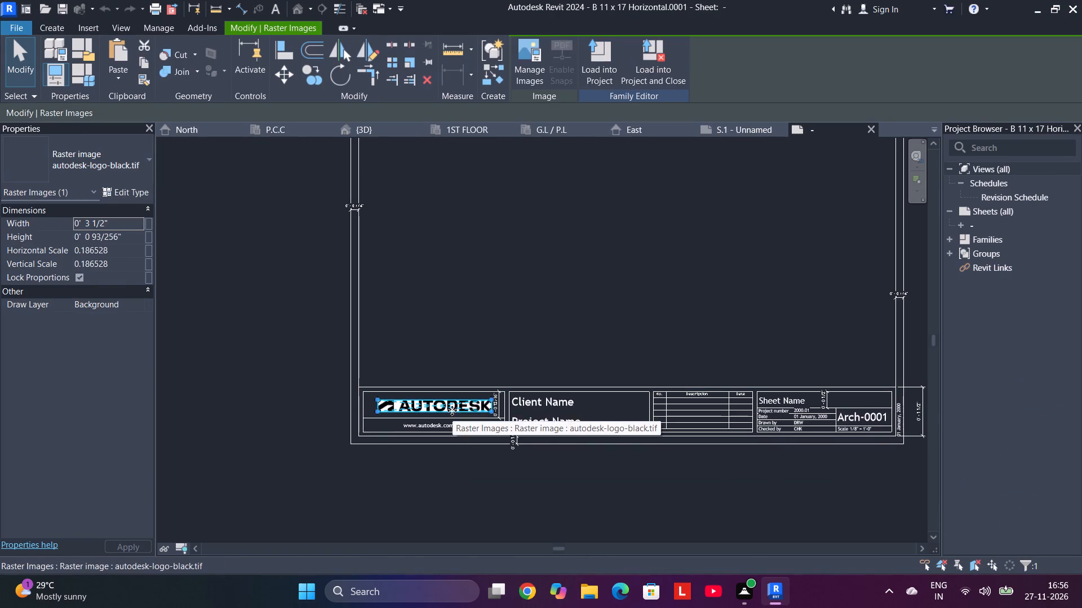
key("Delete")
left_click(444, 424)
key("Delete")
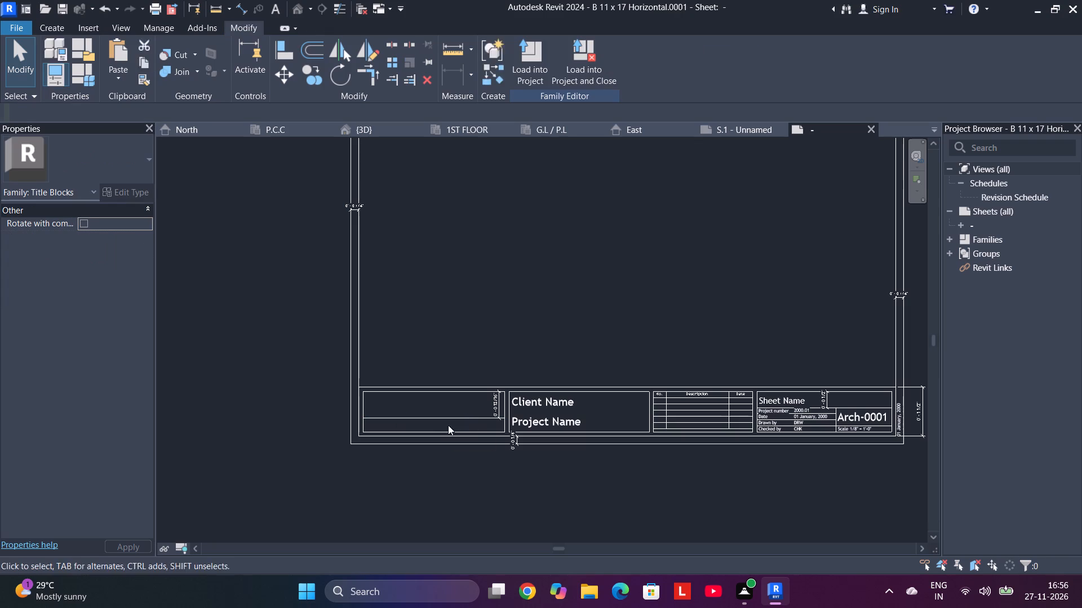
Delete the 0'-0 13/16" dimension inside the emptied logo box.
scroll(498, 408, "up", 4)
left_click(498, 408)
key("Delete")
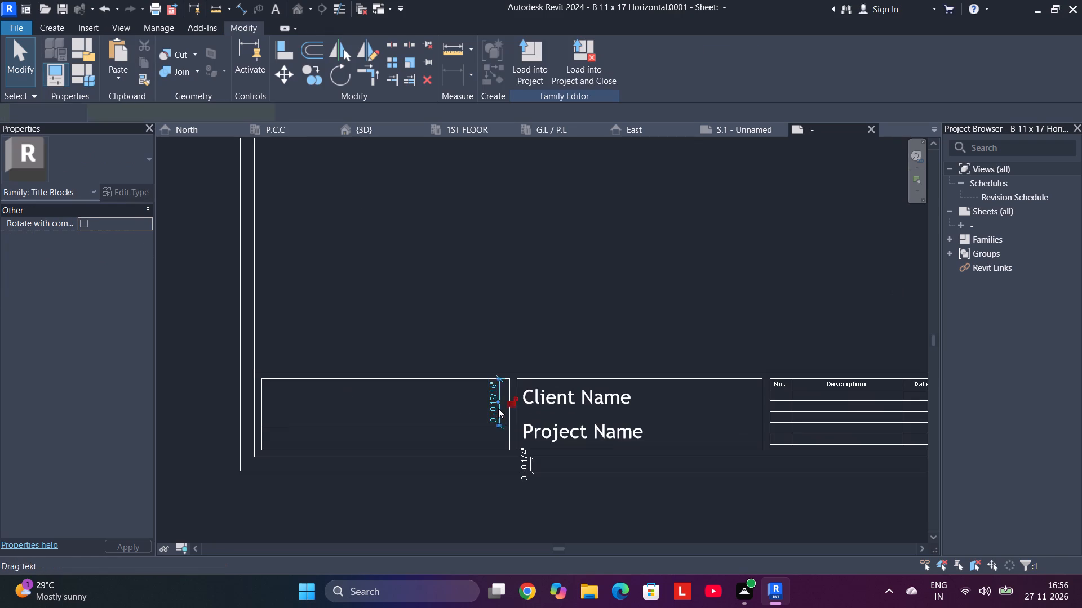
Examine the client and project name labels, the revision schedule and the sheet information block of the title block.
scroll(571, 394, "down", 2)
middle_click_drag(571, 394, 410, 395)
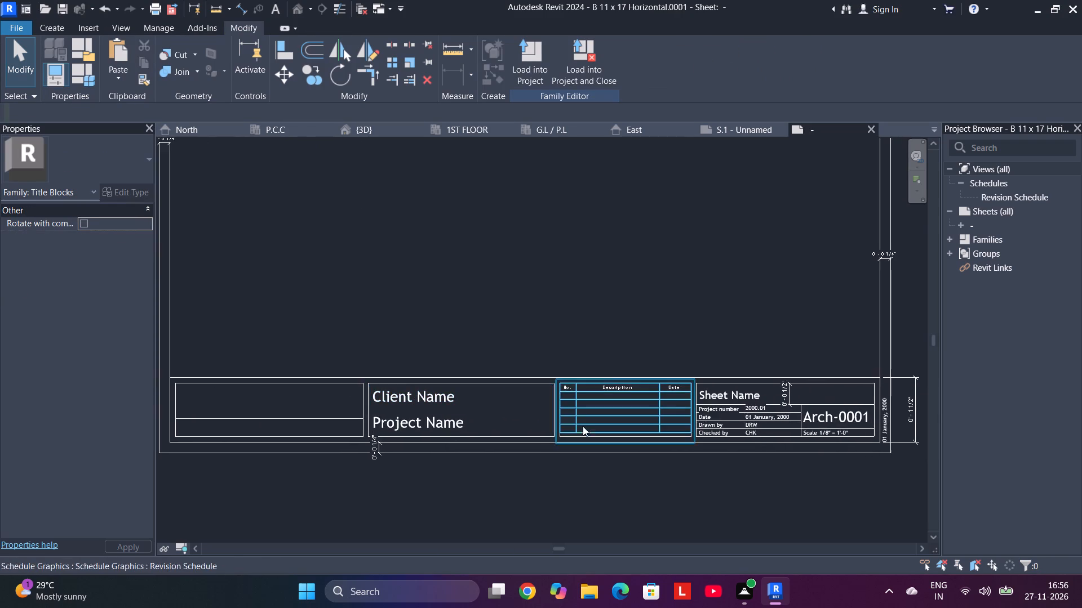
scroll(542, 424, "up", 2)
left_click(402, 391)
left_click(450, 391)
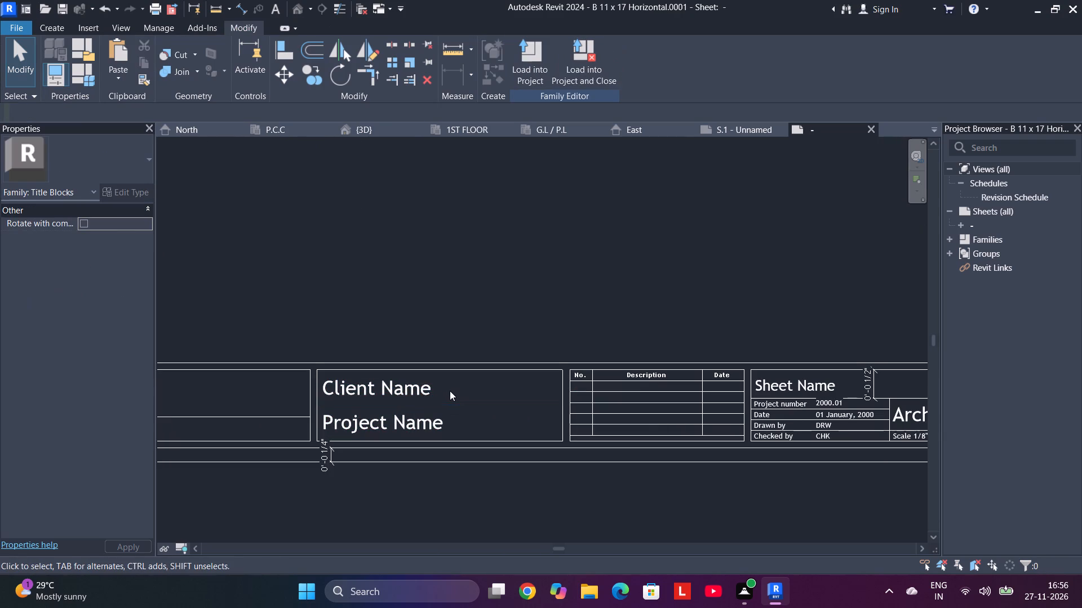
left_click(408, 387)
left_click(427, 388)
double_click(431, 391)
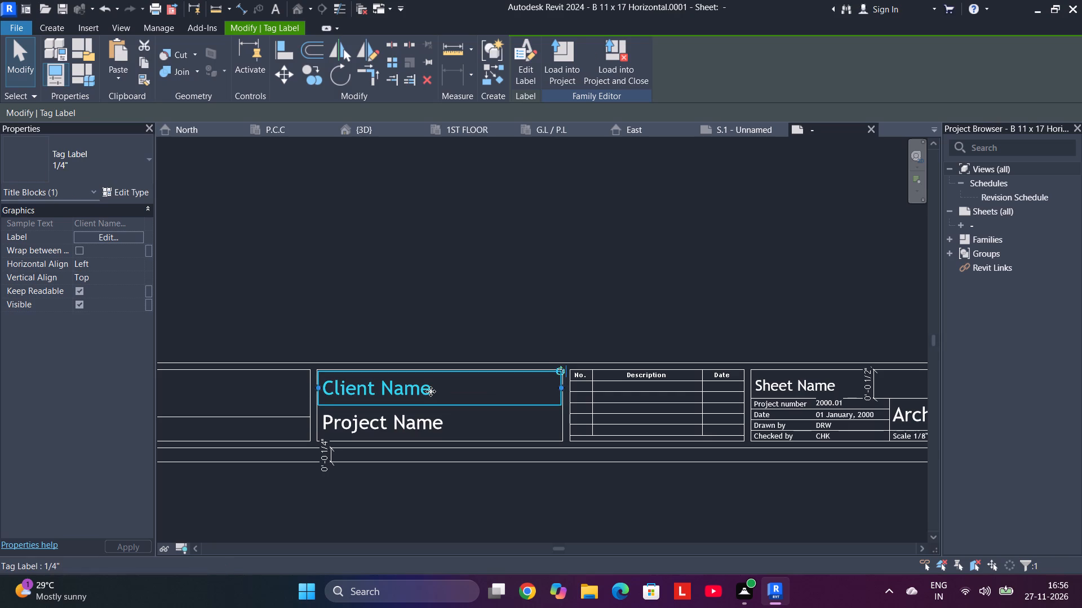
scroll(545, 408, "down", 3)
middle_click_drag(544, 409, 426, 393)
middle_click(426, 393)
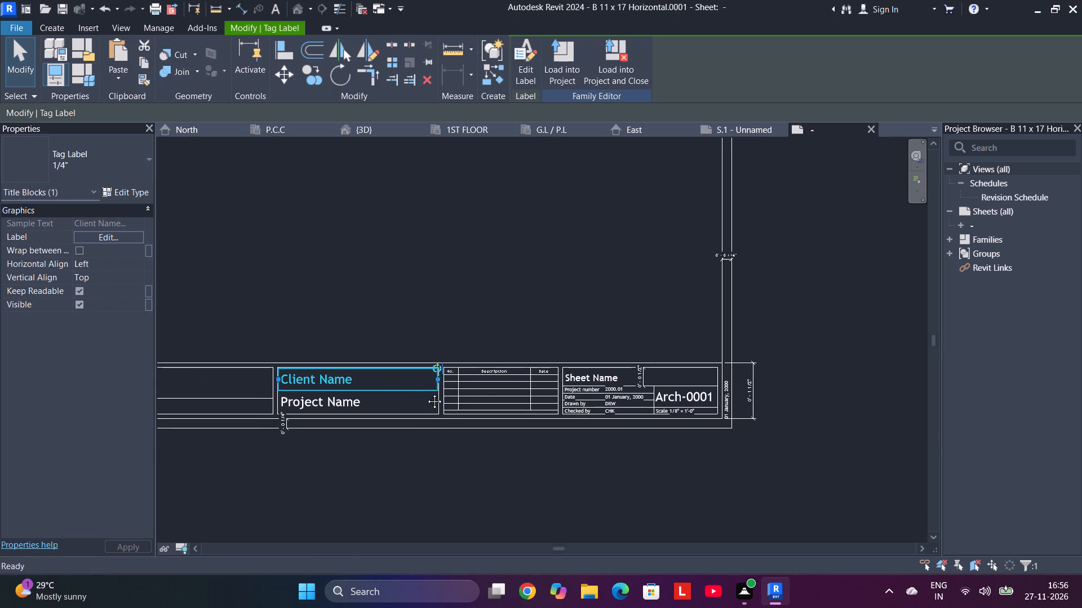
scroll(530, 439, "up", 4)
scroll(676, 357, "up", 1)
middle_click_drag(663, 358, 494, 371)
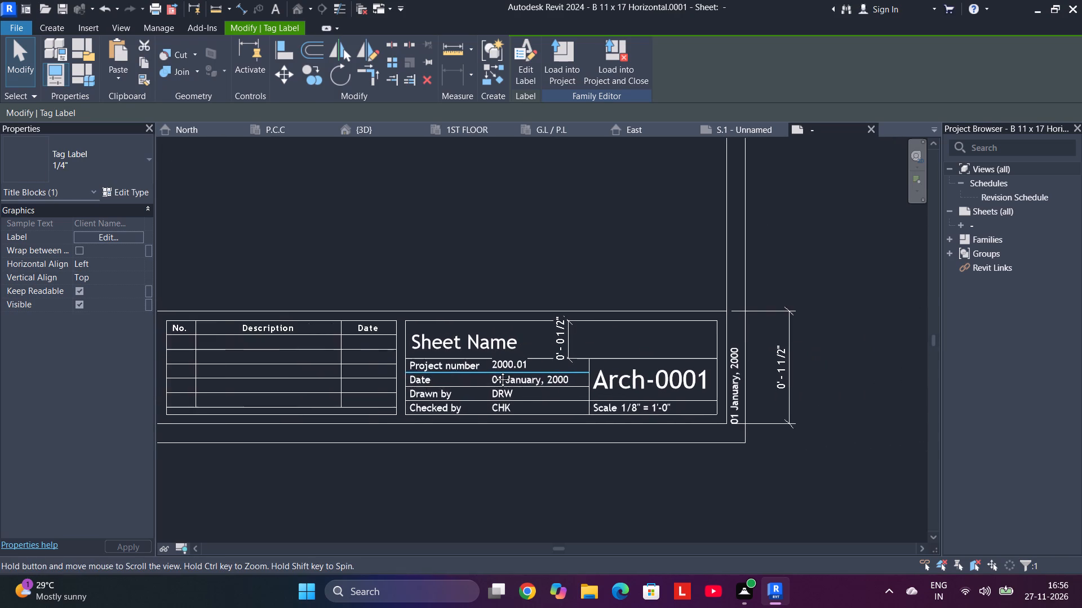
middle_click_drag(494, 371, 622, 378)
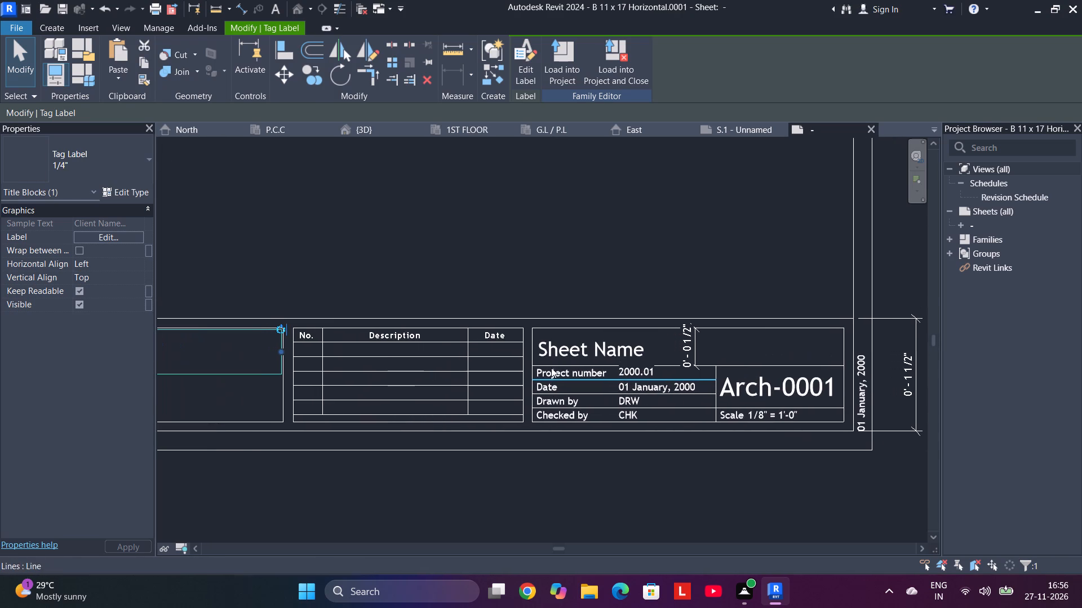
scroll(393, 346, "down", 4)
middle_click_drag(363, 279, 735, 306)
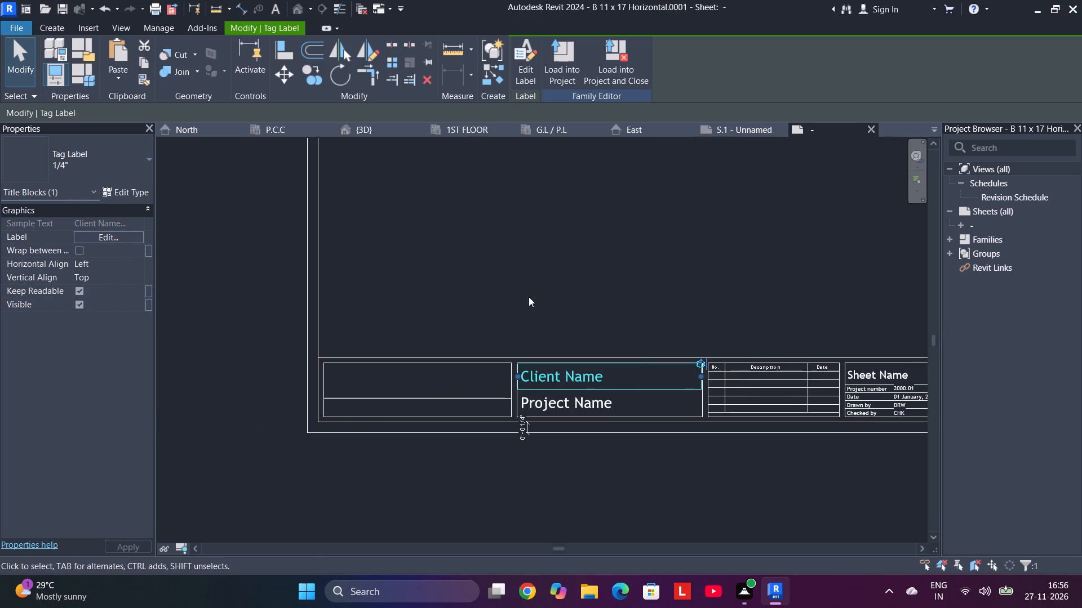
left_click(579, 293)
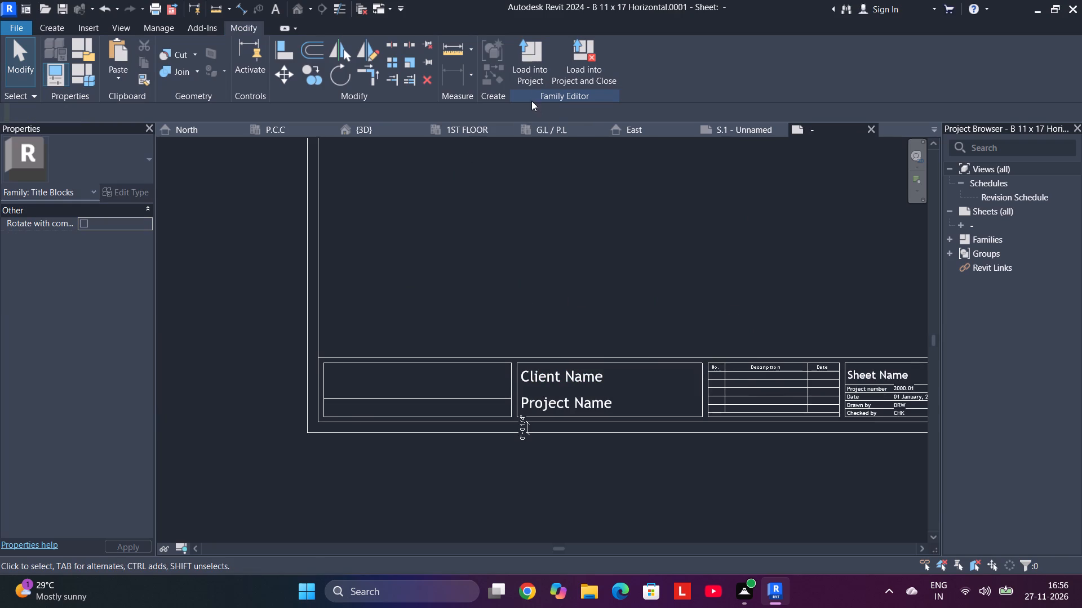
Load the edited title block into the HOTEL FULL project and return to sheet S.1.
left_click(539, 62)
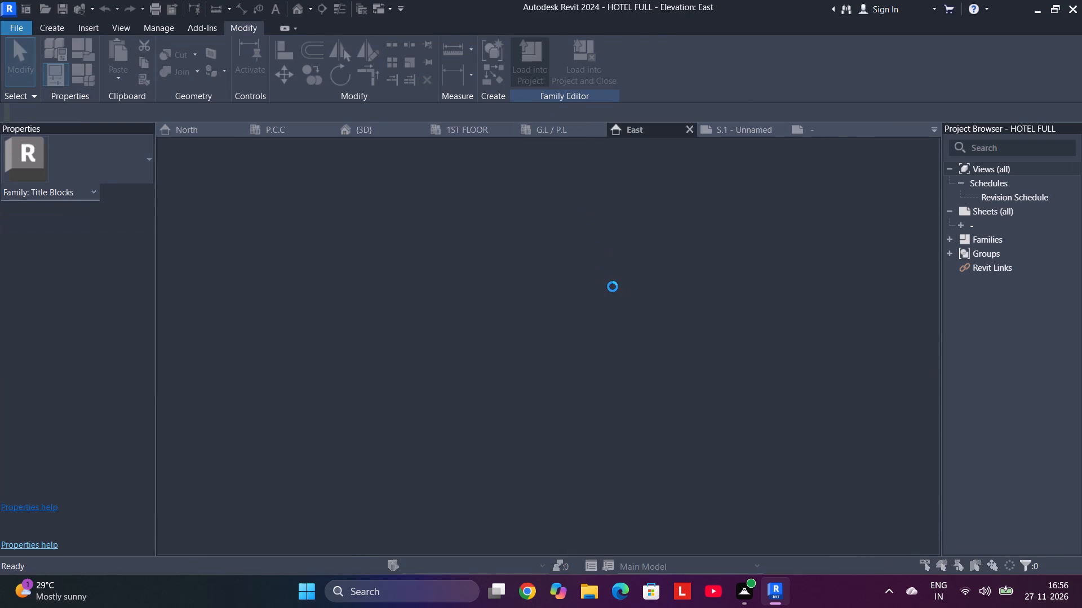
left_click(558, 261)
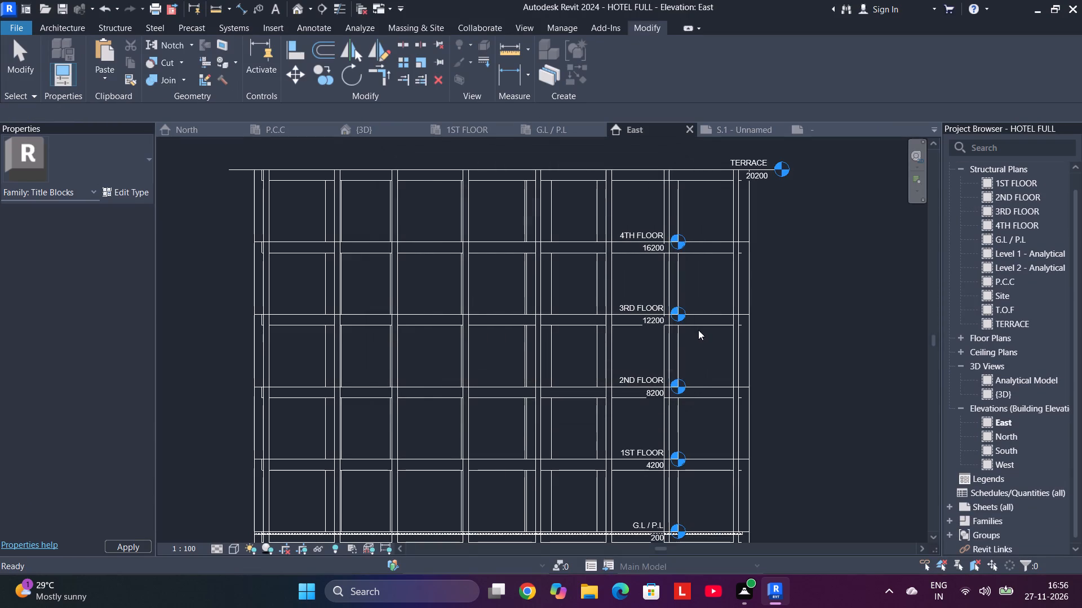
left_click(728, 136)
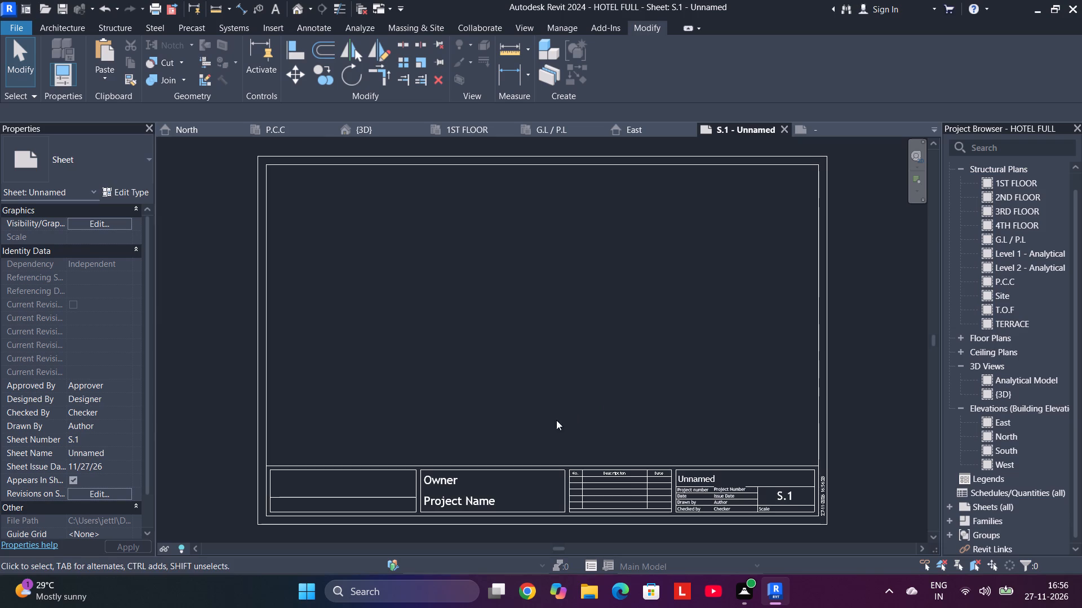
Set the Owner field in the sheet's title block to BASHER.
middle_click_drag(555, 420, 596, 303)
double_click(484, 363)
left_click_drag(509, 372, 435, 369)
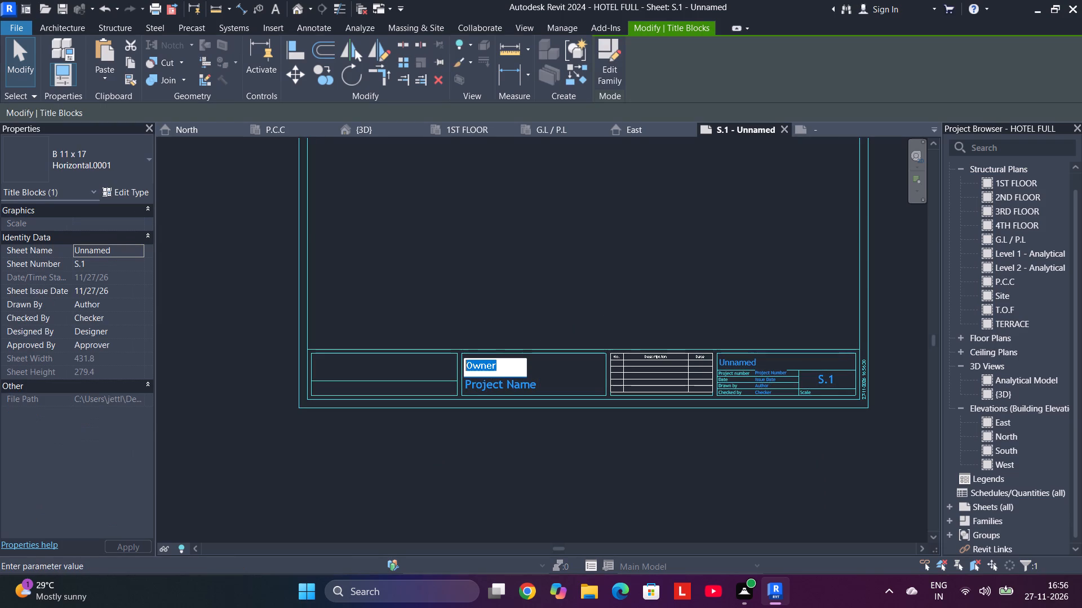
left_click_drag(435, 369, 432, 369)
key("BackSpace")
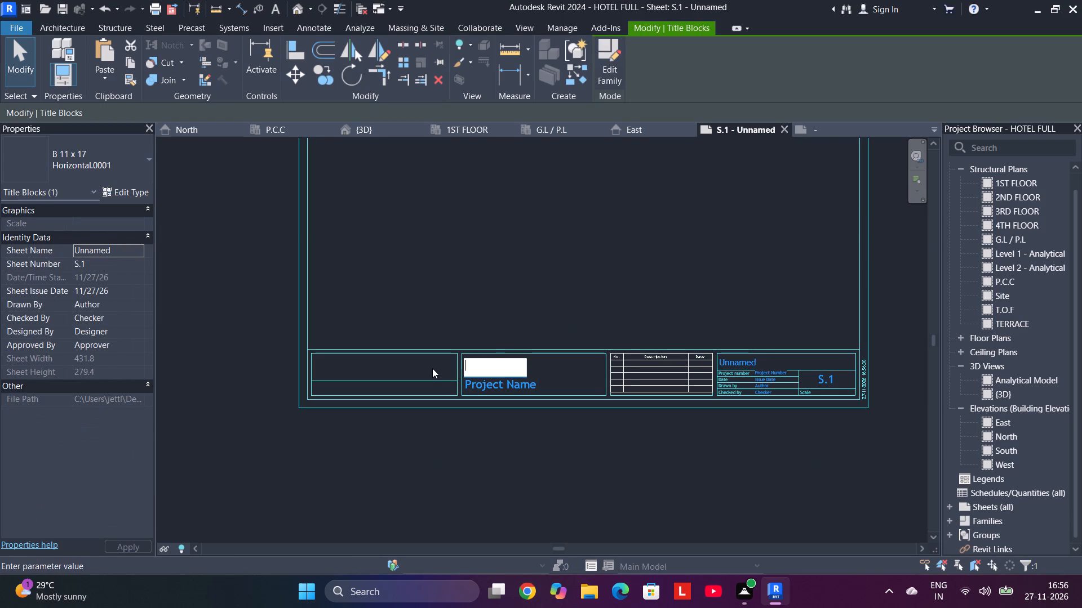
key("t")
key("BackSpace")
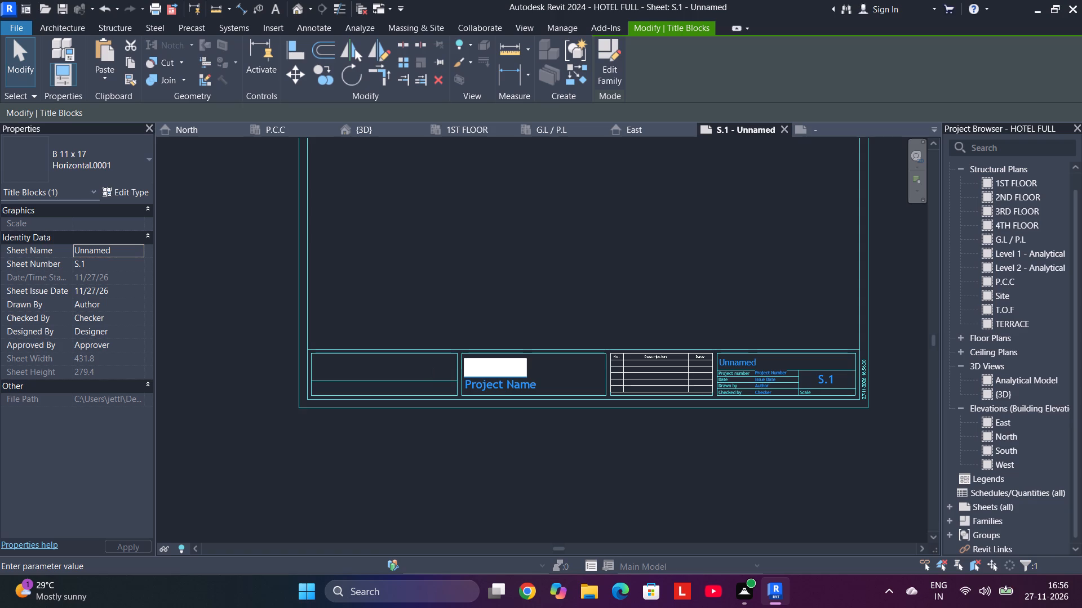
type("AR")
key("o")
type("GYS")
key("BackSpace")
key("a")
key("space")
key("BackSpace")
key("BackSpace")
key("BackSpace")
key("BackSpace")
key("BackSpace")
key("BackSpace")
key("BackSpace")
key("BackSpace")
key("BackSpace")
key("BackSpace")
key("BackSpace")
key("BackSpace")
key("BackSpace")
key("BackSpace")
key("BackSpace")
key("BackSpace")
key("BackSpace")
type("BASHER")
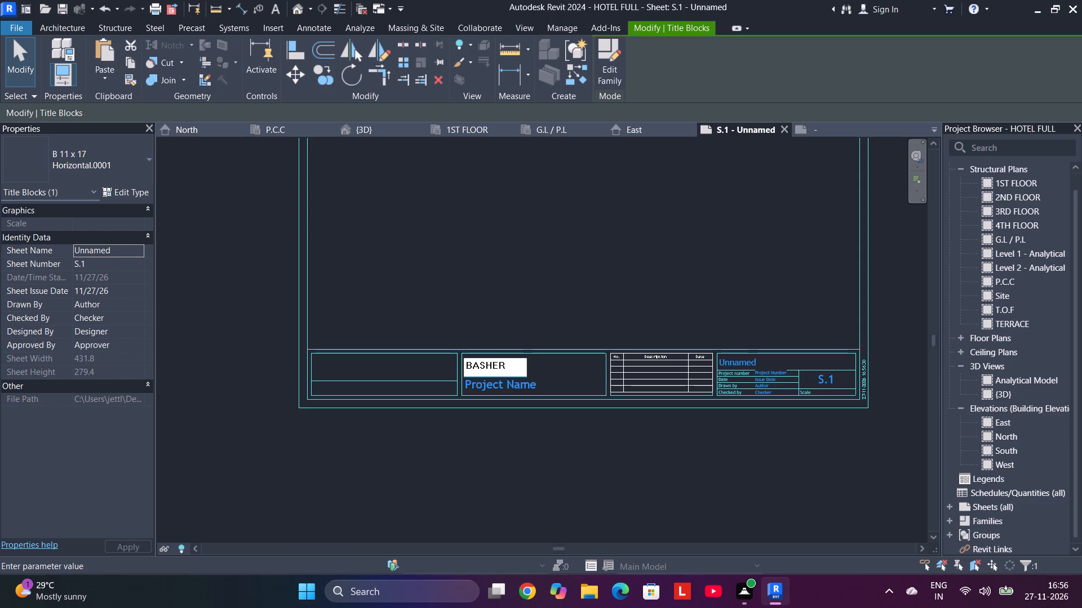
left_click(445, 288)
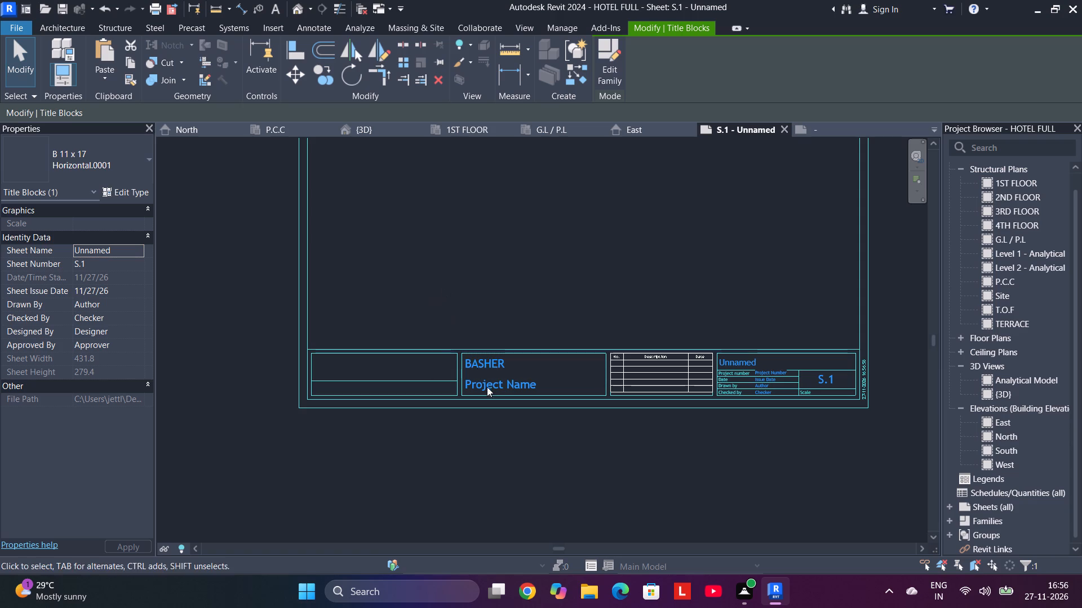
Set the project name in the sheet's title block to AROGYA HOTEL.
double_click(493, 382)
left_click_drag(533, 382, 446, 373)
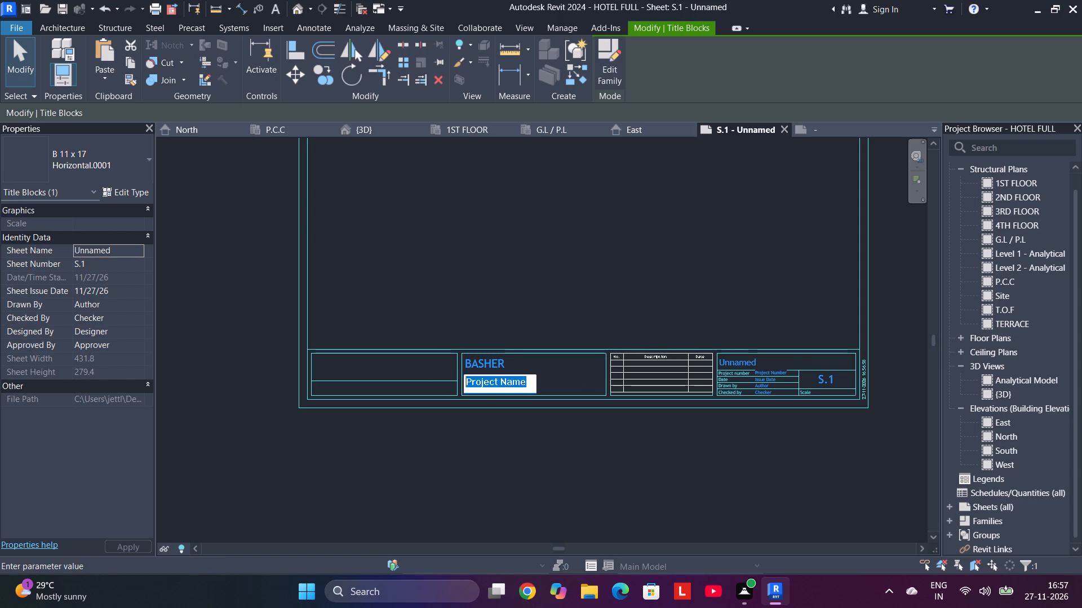
left_click_drag(446, 373, 445, 373)
key("BackSpace")
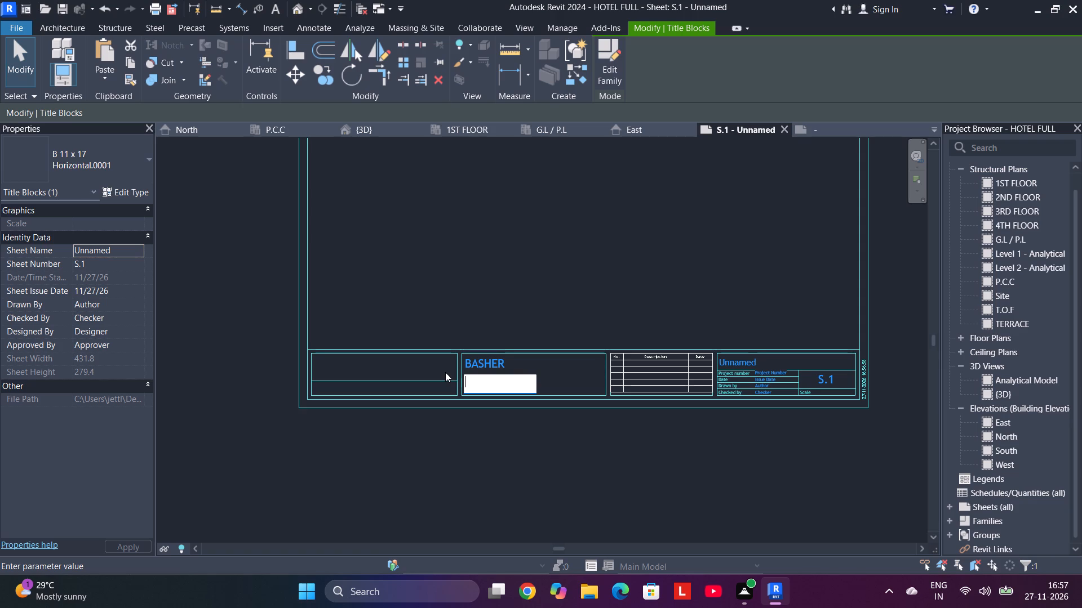
key("a")
type("ROGYA")
key("space")
type("HSPT")
key("BackSpace")
key("BackSpace")
key("BackSpace")
type("OTEL")
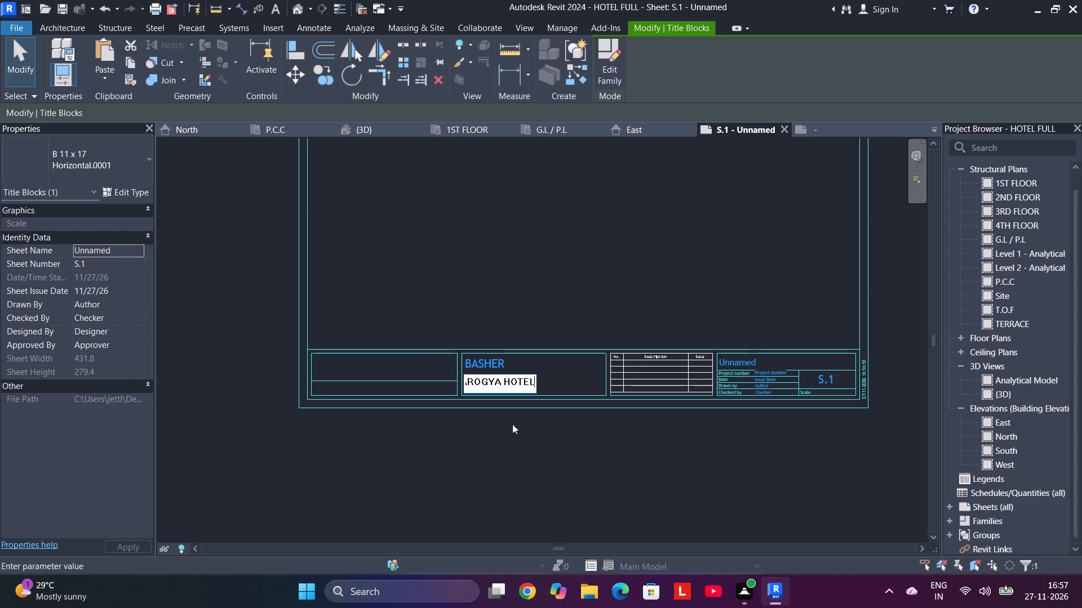
left_click(511, 454)
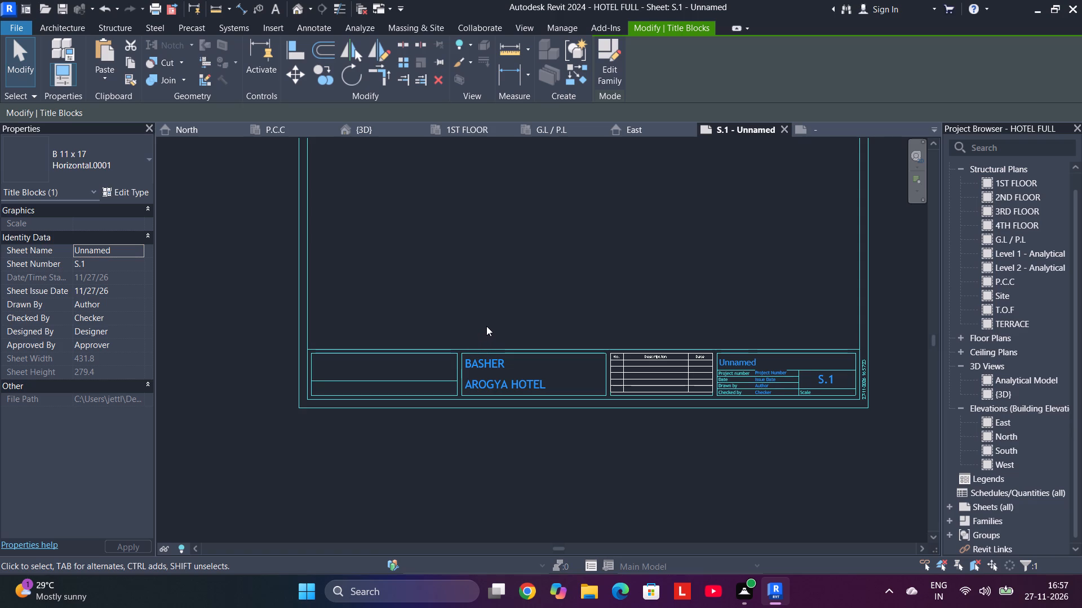
Set the sheet name in the title block's sheet information area to HOTEL.
scroll(486, 326, "down", 1)
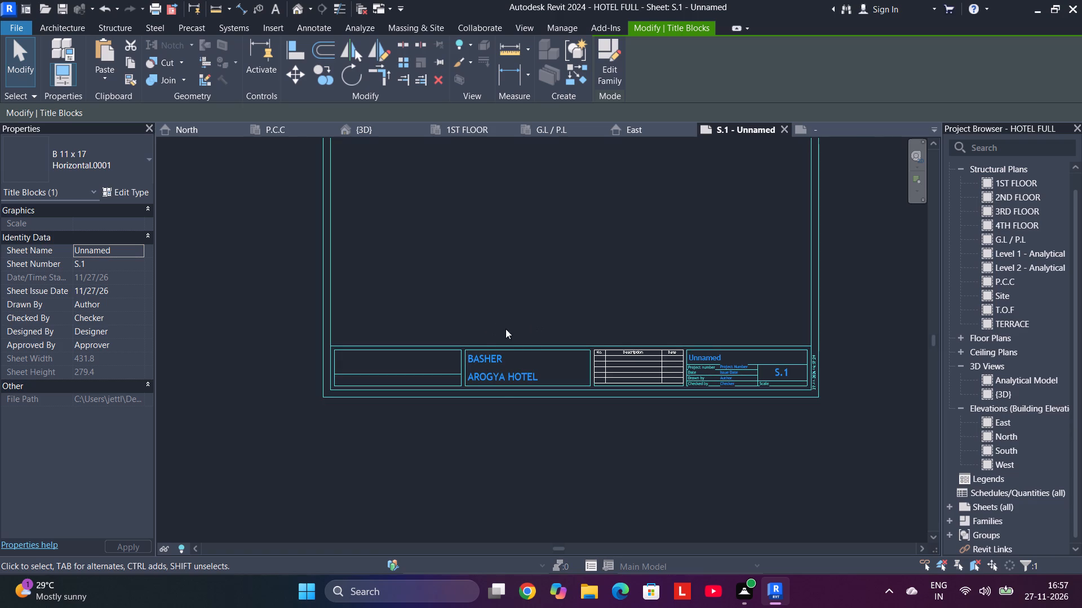
middle_click_drag(745, 334, 609, 317)
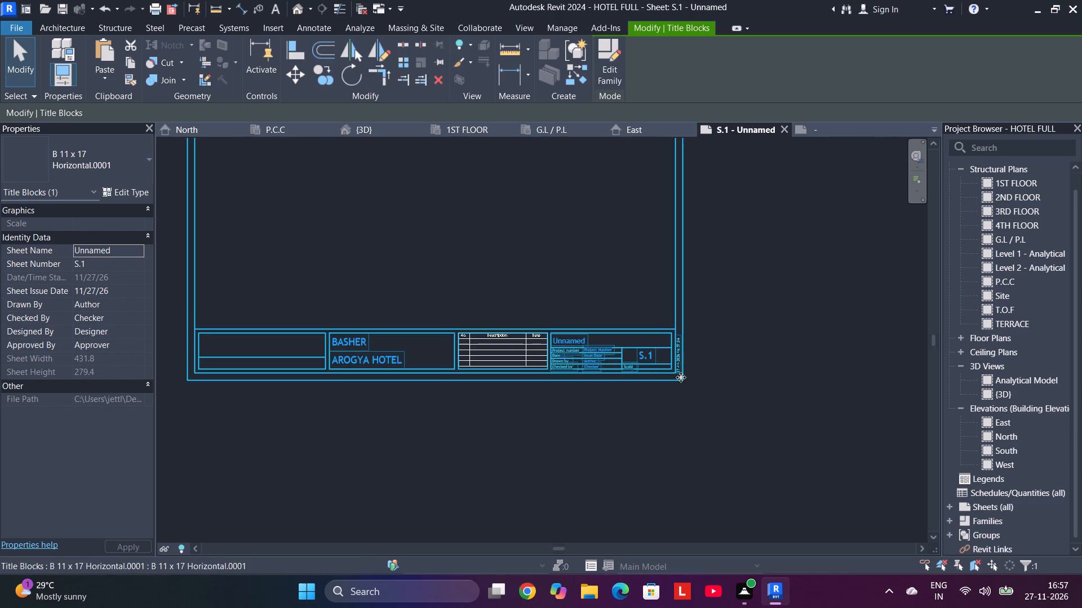
scroll(710, 437, "up", 8)
scroll(569, 352, "down", 4)
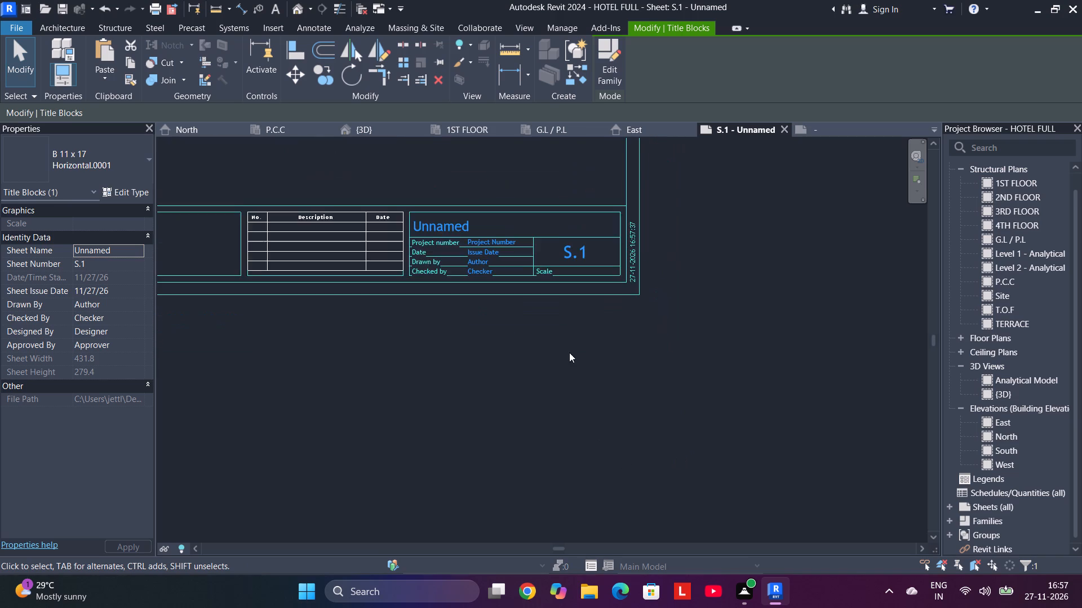
middle_click_drag(569, 352, 584, 421)
scroll(447, 298, "up", 5)
left_click(478, 297)
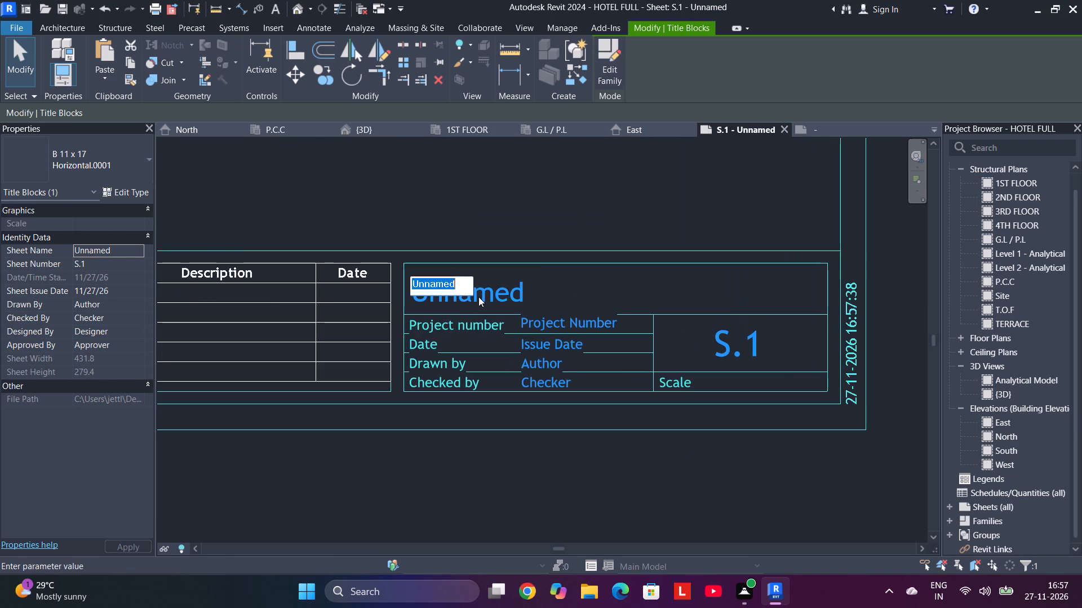
left_click_drag(467, 285, 401, 285)
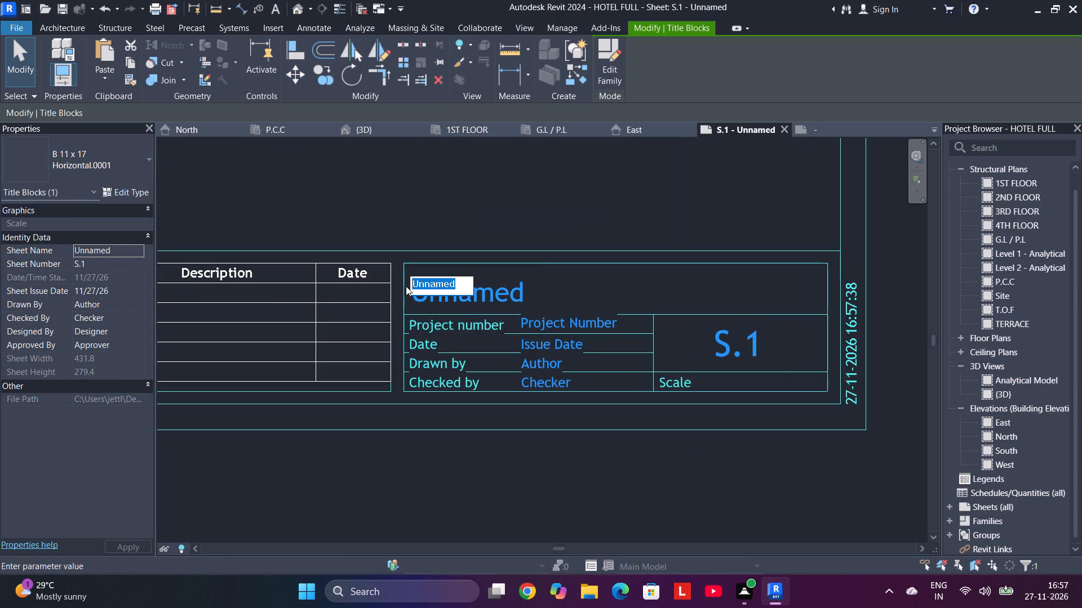
key("BackSpace")
type("HOTEL")
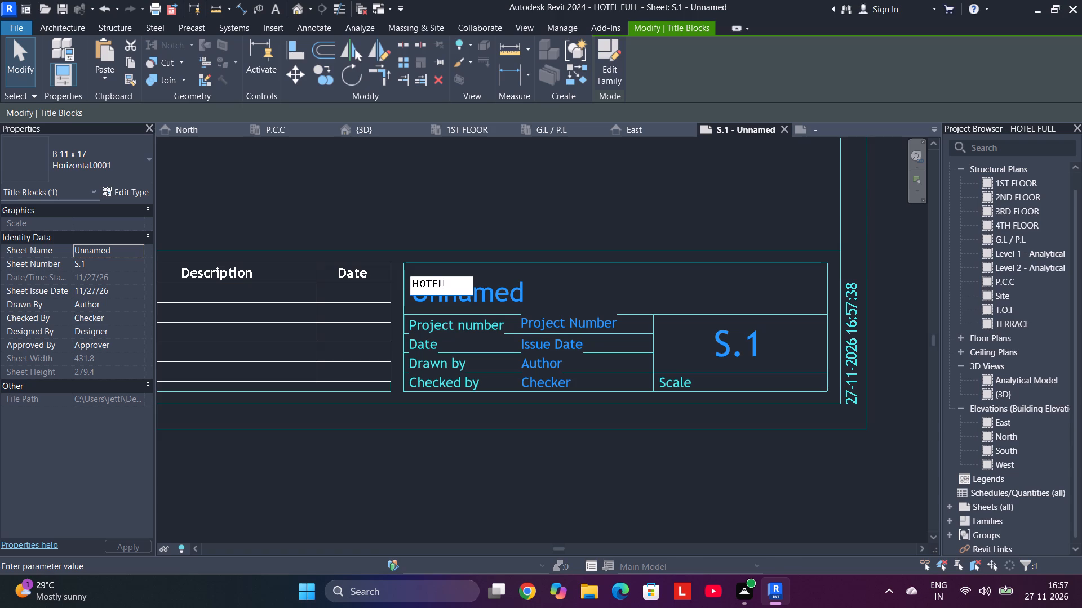
left_click(462, 530)
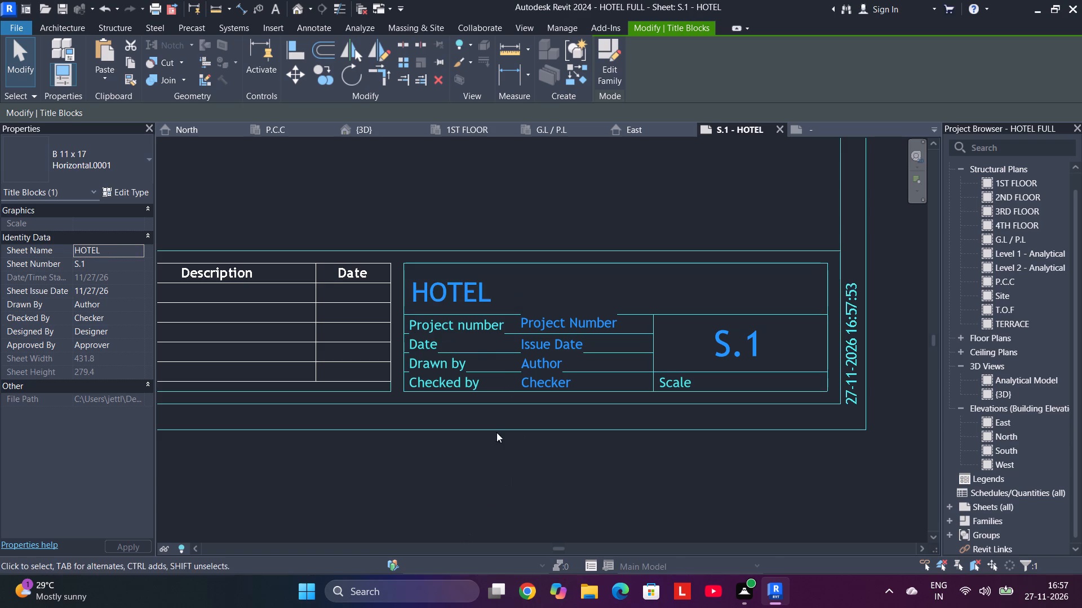
Open the Project Number value in the title block for editing.
left_click(586, 326)
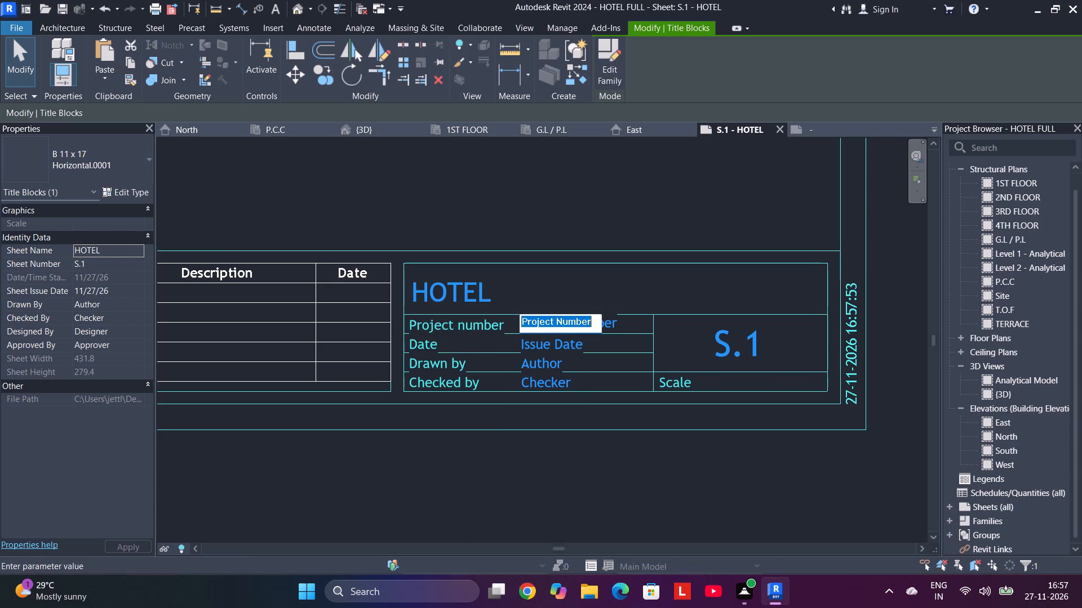
left_click(597, 327)
left_click_drag(596, 325, 570, 330)
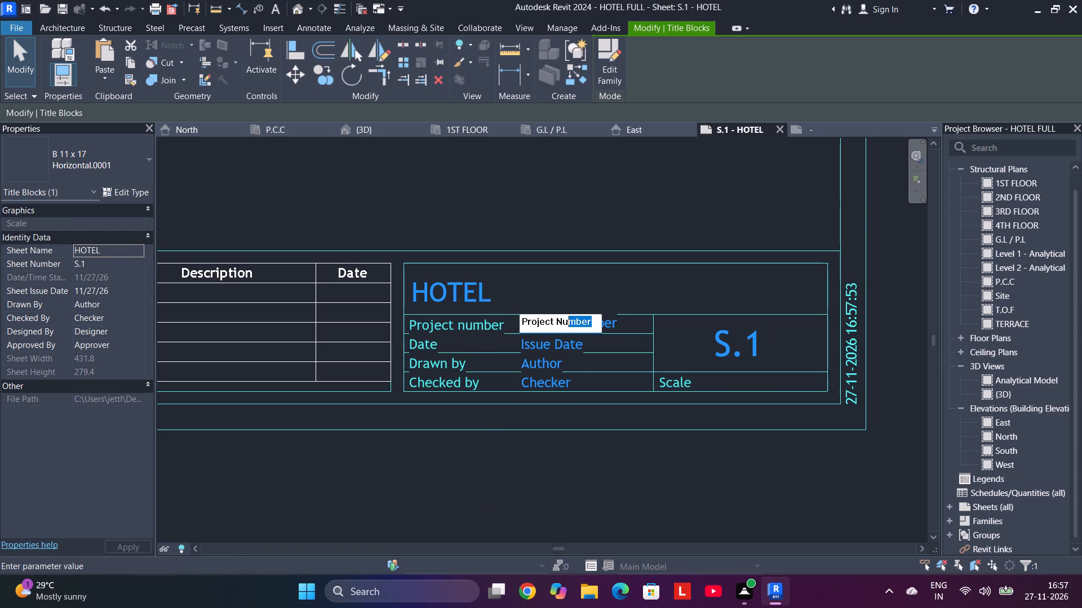
left_click_drag(570, 330, 588, 333)
left_click(594, 330)
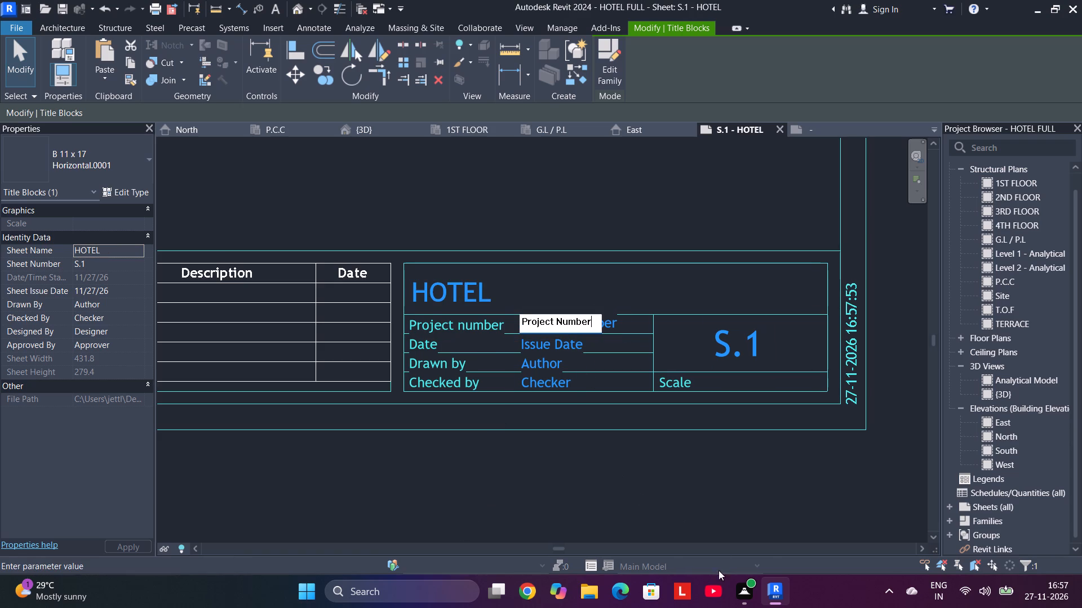
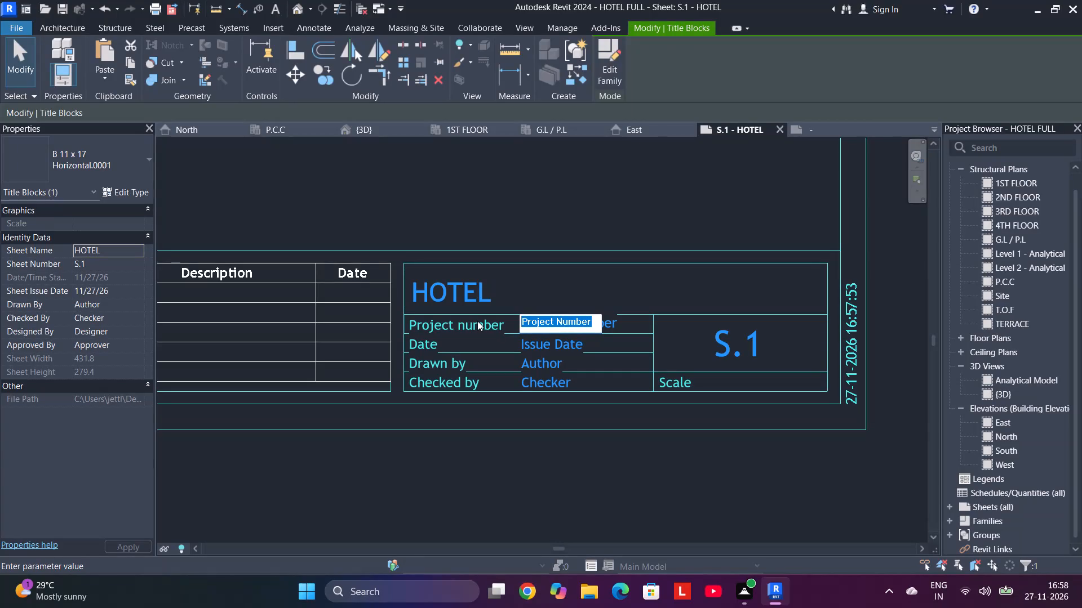
Set the project number in the sheet's title block to 001.
key("BackSpace")
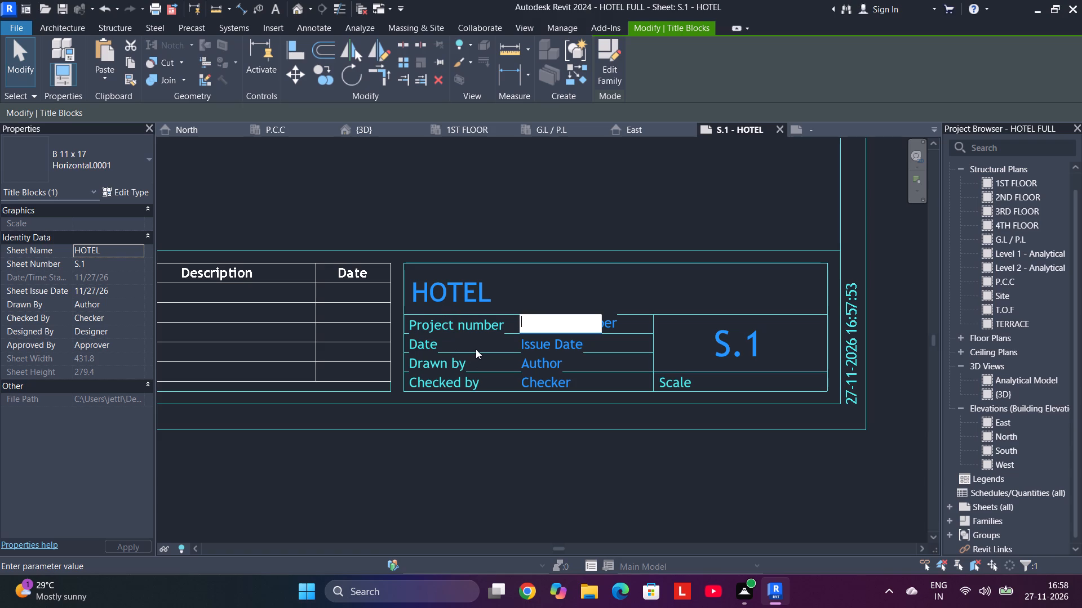
key("1")
key("BackSpace")
type("000")
key("BackSpace")
key("2")
key("BackSpace")
key("1")
left_click(507, 473)
Set the Date value in the sheet's title block to 27/11/26.
left_click(557, 347)
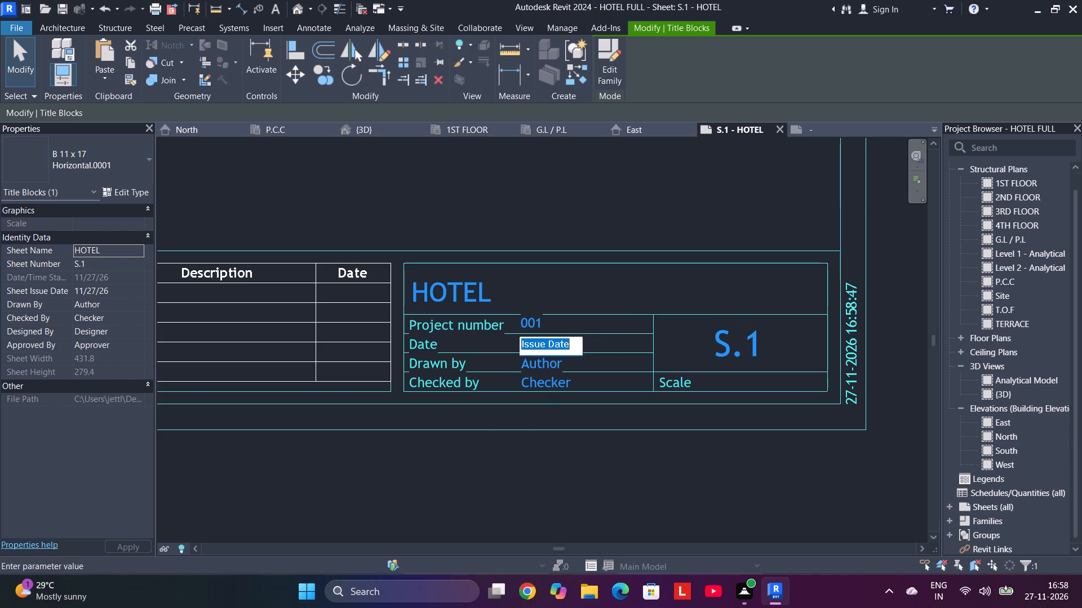
left_click_drag(574, 347, 494, 333)
key("2")
key("7")
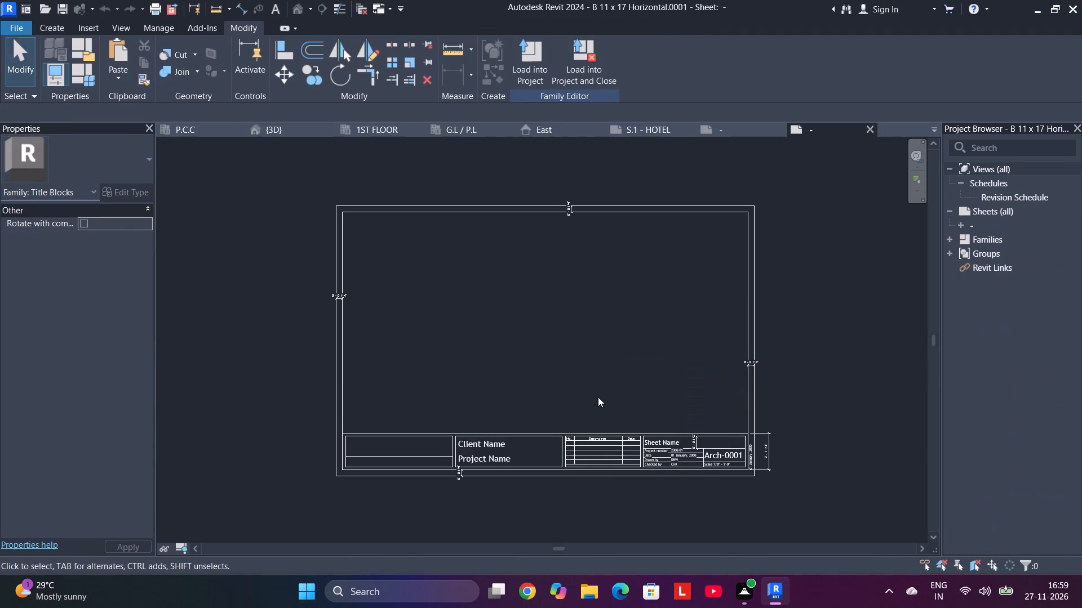
Delete the revision schedule from the B 11 x 17 Horizontal title block family.
left_click(605, 455)
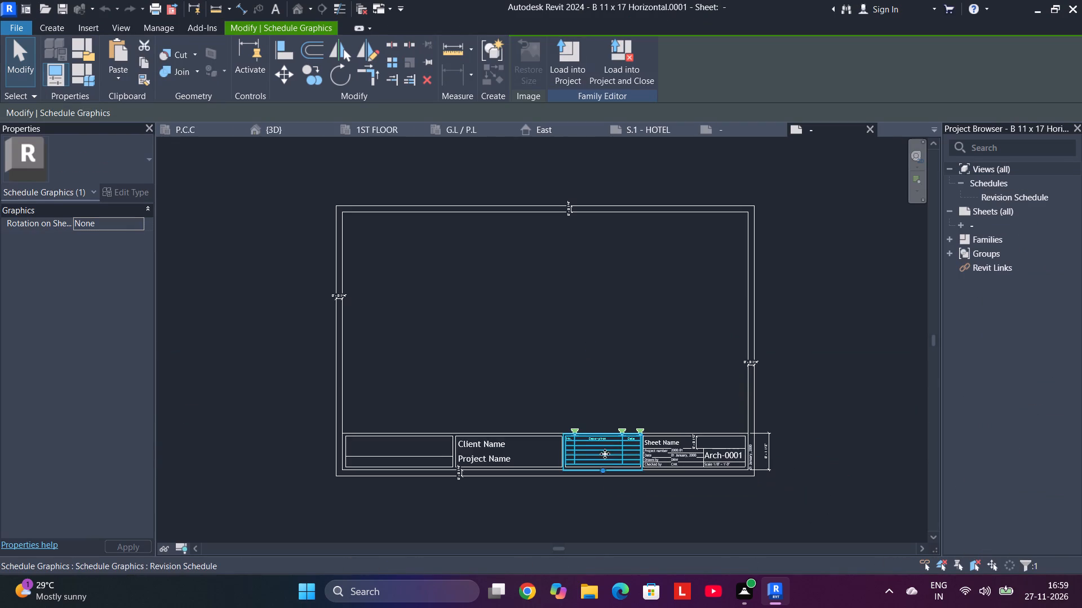
key("Delete")
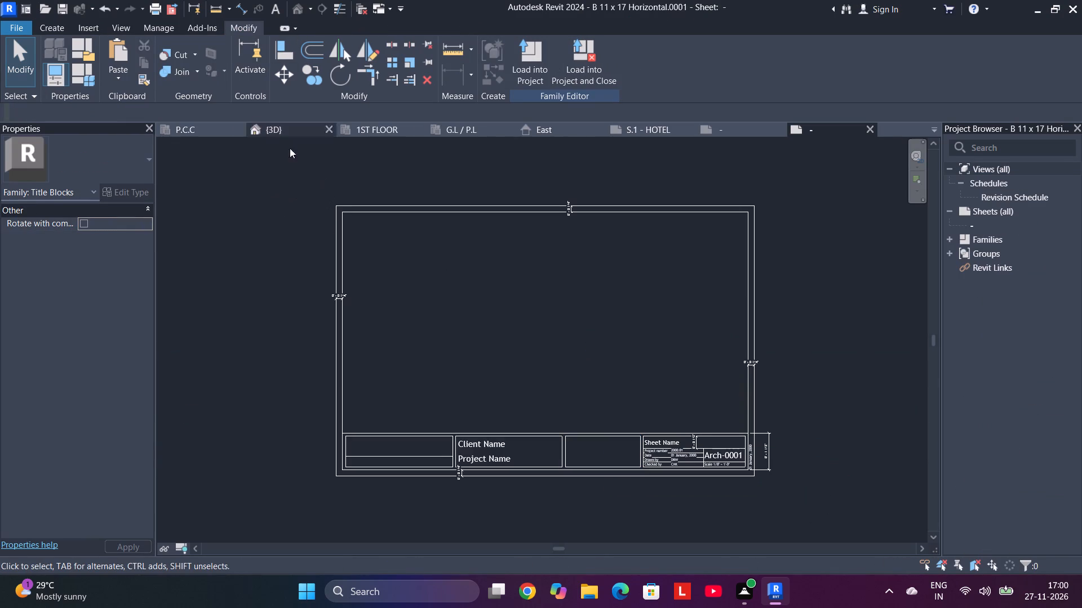
Place a label with the Organization Description parameter in the empty box between the project name and sheet information areas.
left_click(87, 28)
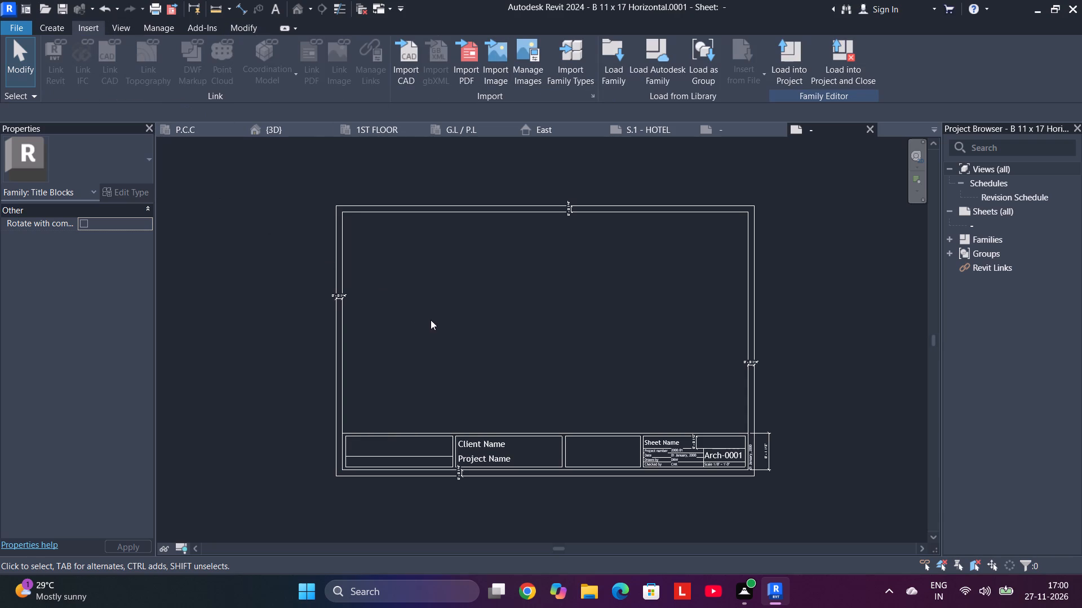
left_click(60, 33)
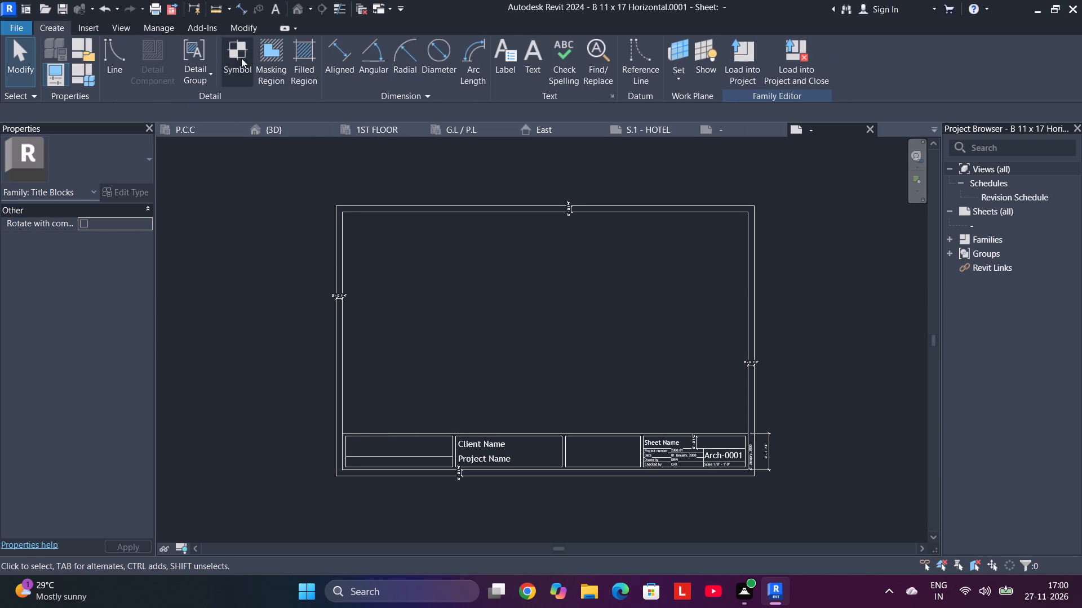
left_click(503, 51)
scroll(571, 444, "up", 4)
middle_click_drag(571, 444, 467, 325)
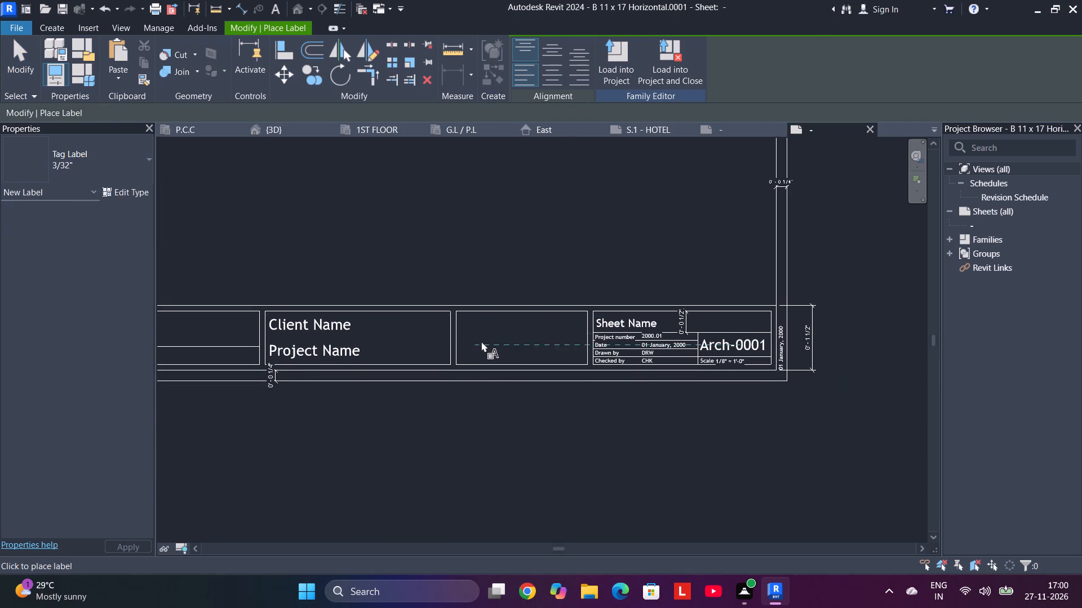
left_click(463, 342)
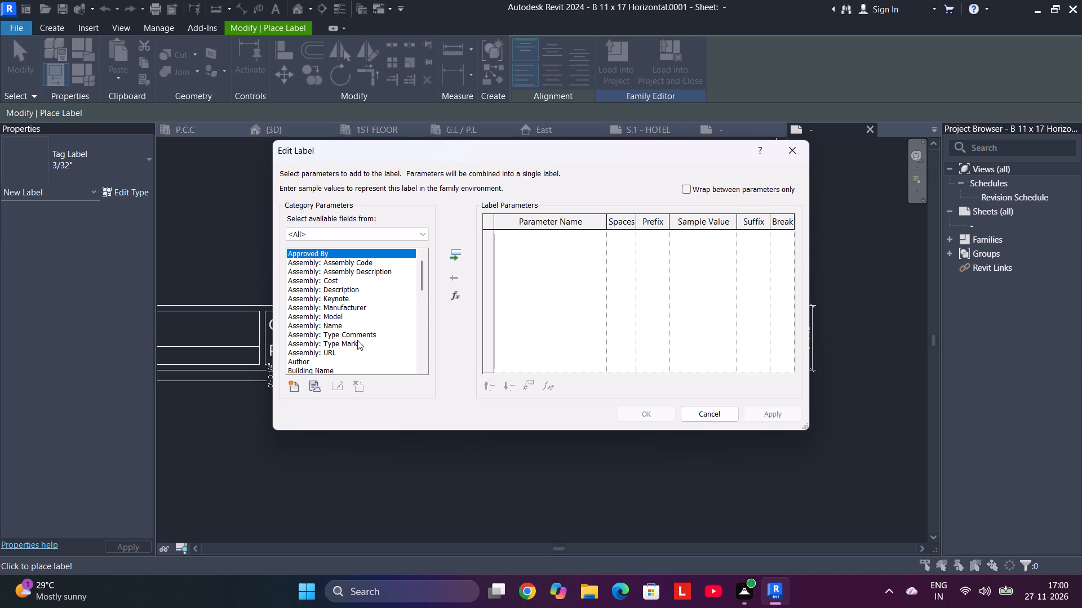
scroll(361, 341, "down", 5)
scroll(346, 312, "up", 2)
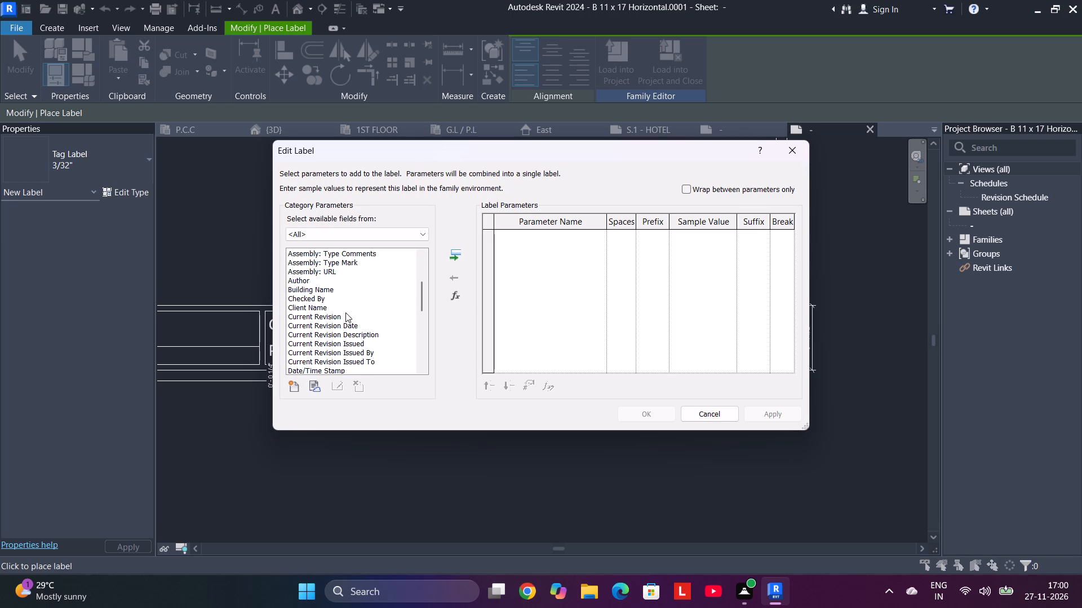
scroll(332, 318, "down", 2)
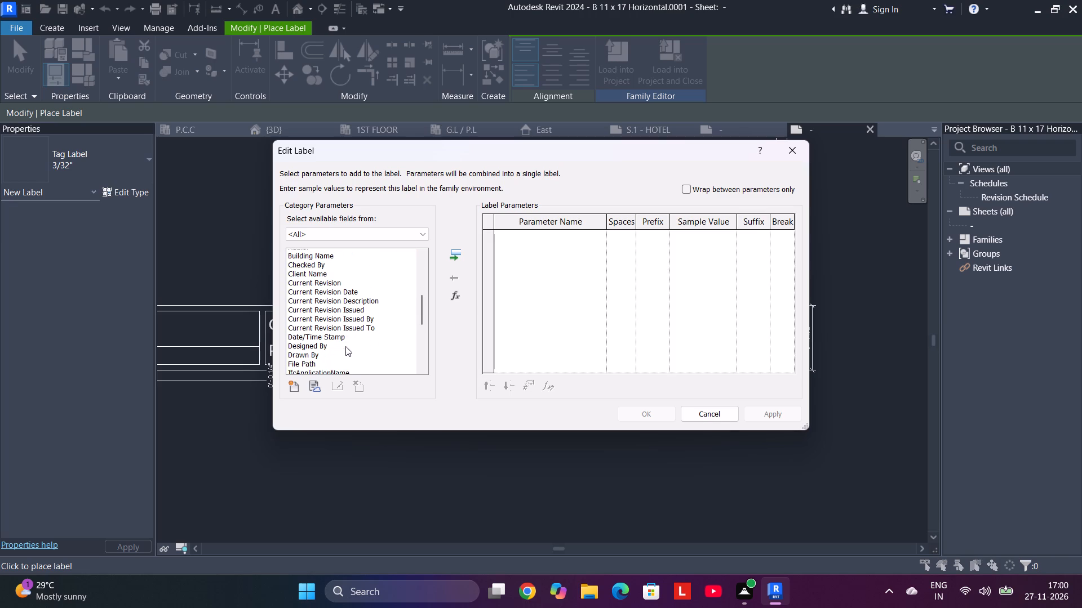
scroll(345, 346, "down", 8)
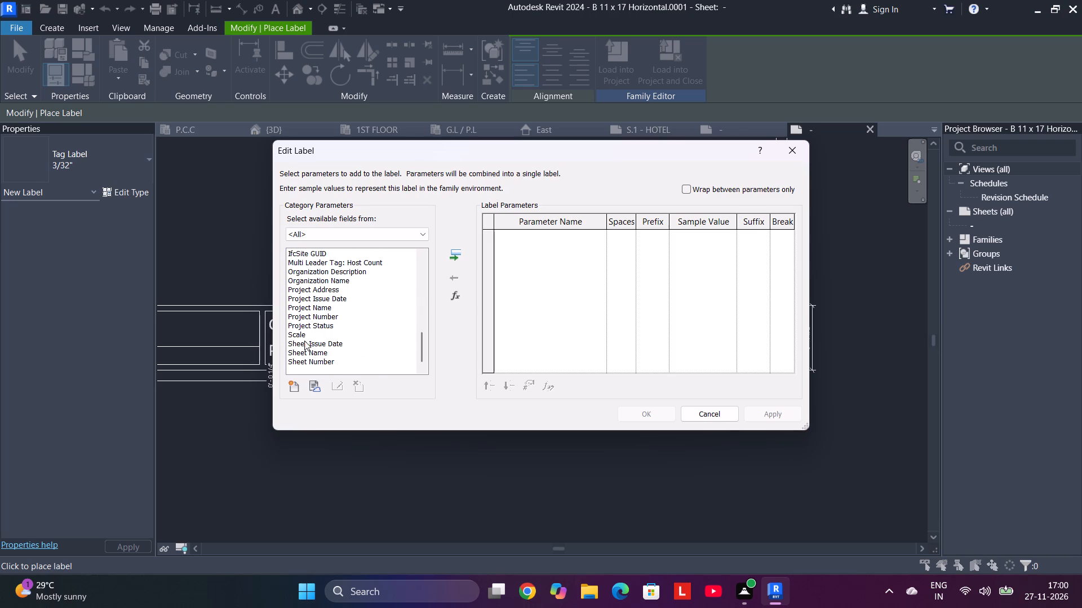
scroll(320, 350, "down", 2)
scroll(339, 312, "up", 2)
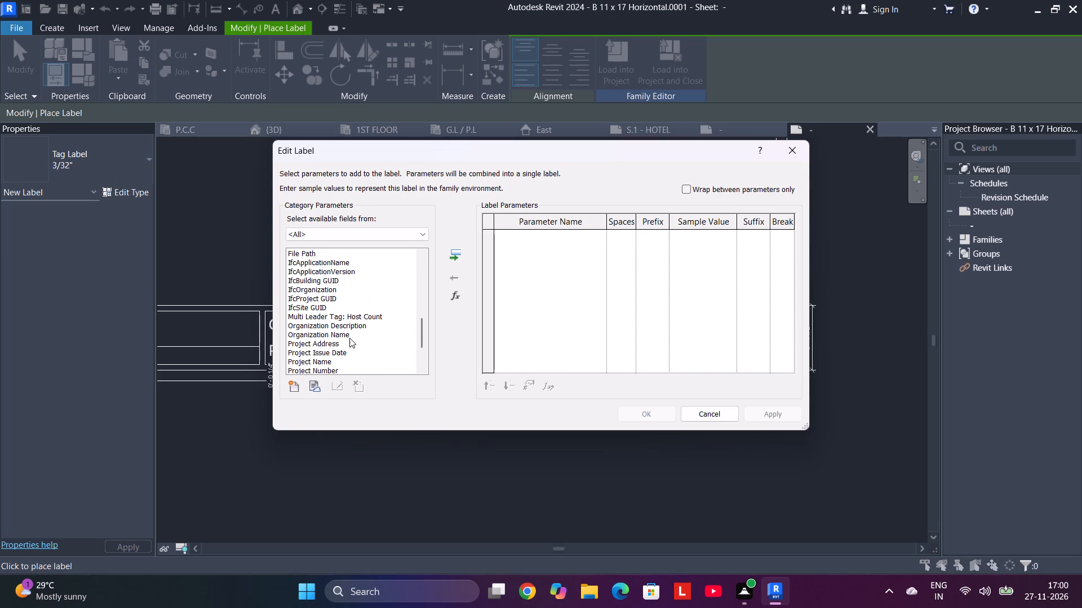
left_click(353, 327)
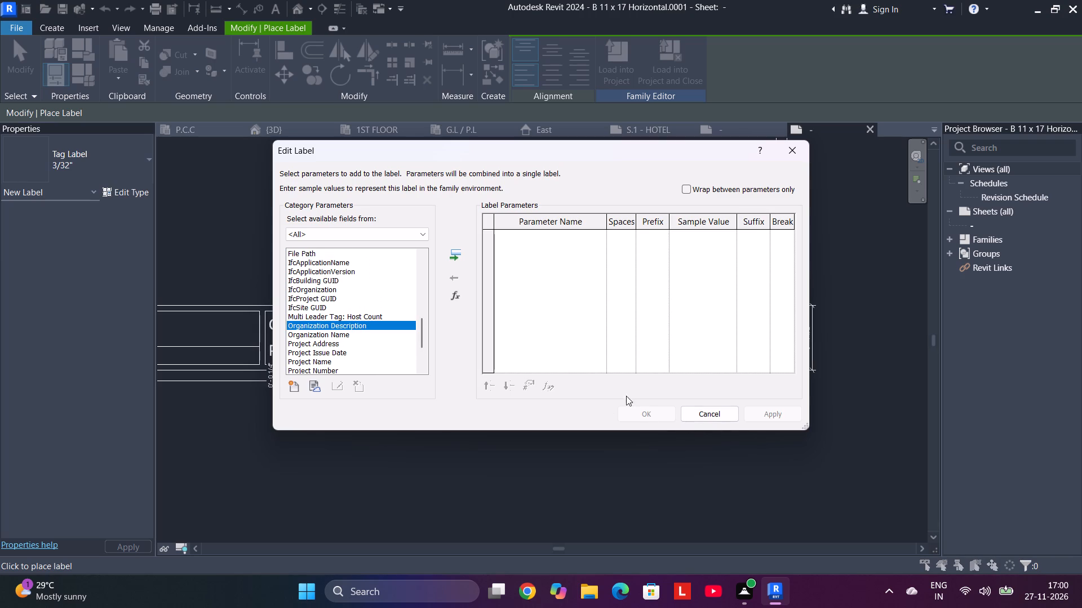
left_click(456, 258)
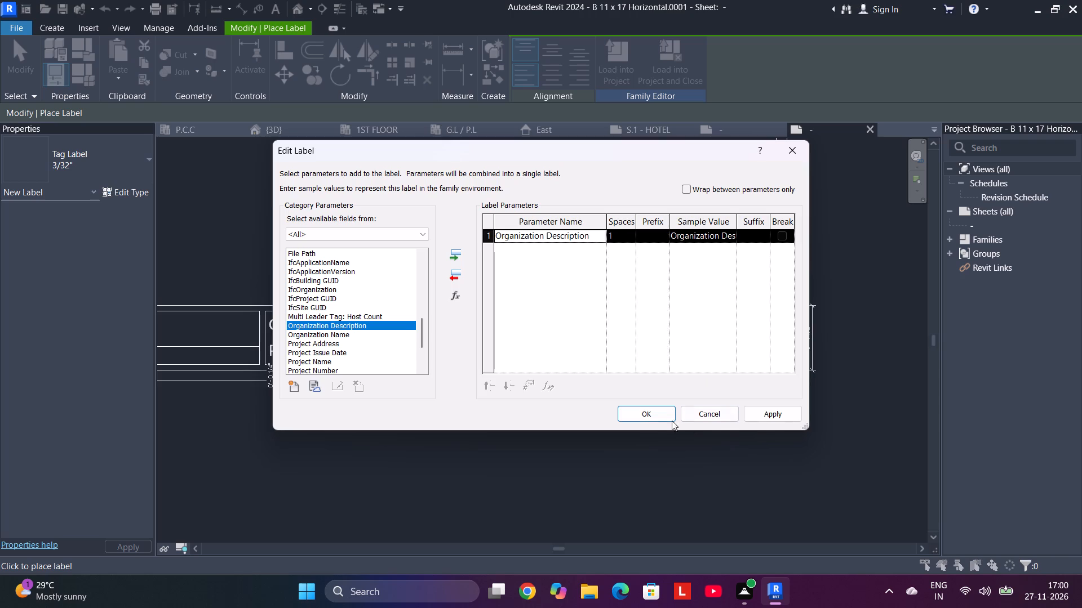
left_click(651, 410)
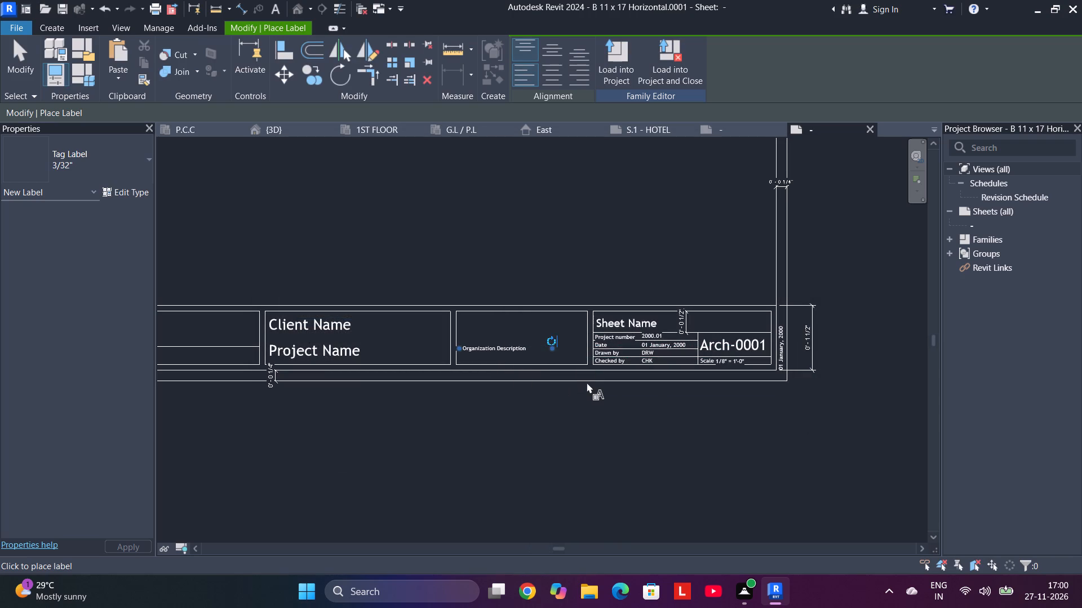
key("Escape")
key("Escape")
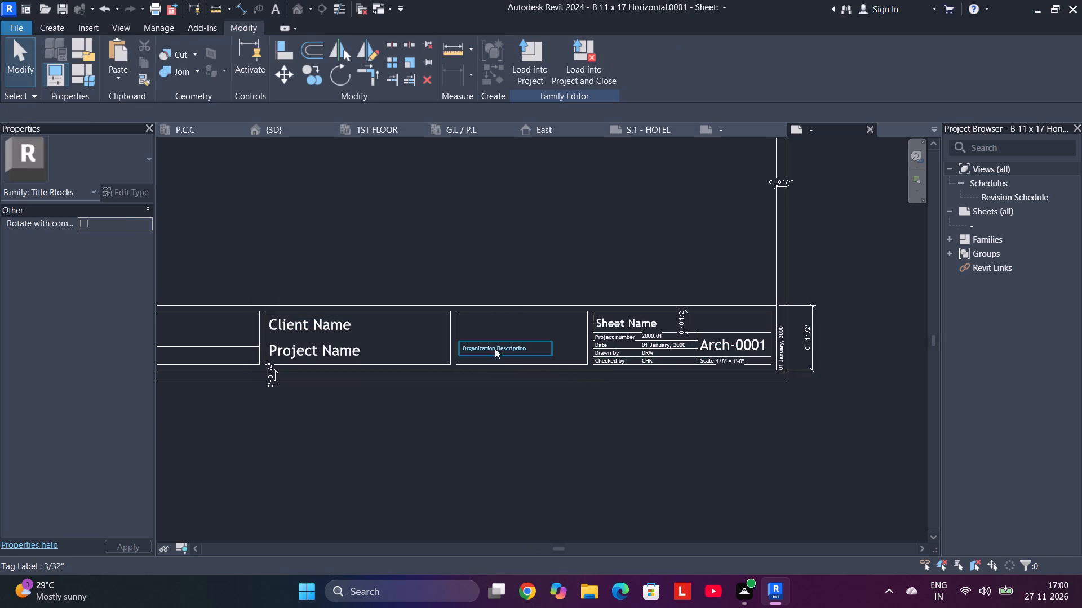
Move the Organization Description label to the top of its box and widen it to the box's right edge.
left_click(495, 348)
scroll(549, 362, "up", 7)
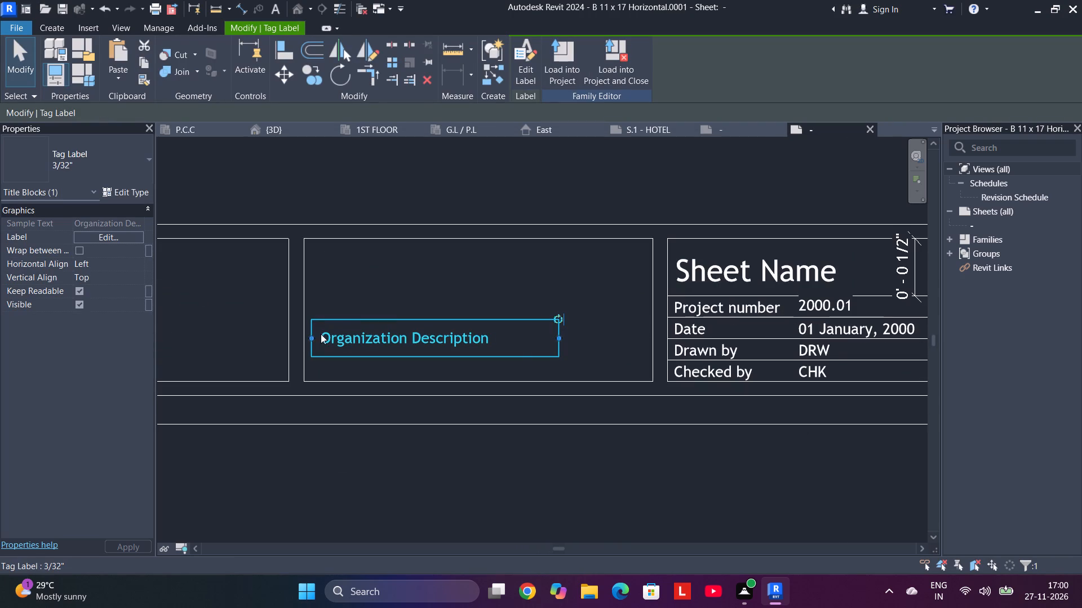
left_click_drag(472, 325, 467, 251)
left_click_drag(560, 263, 650, 263)
left_click_drag(534, 282, 535, 290)
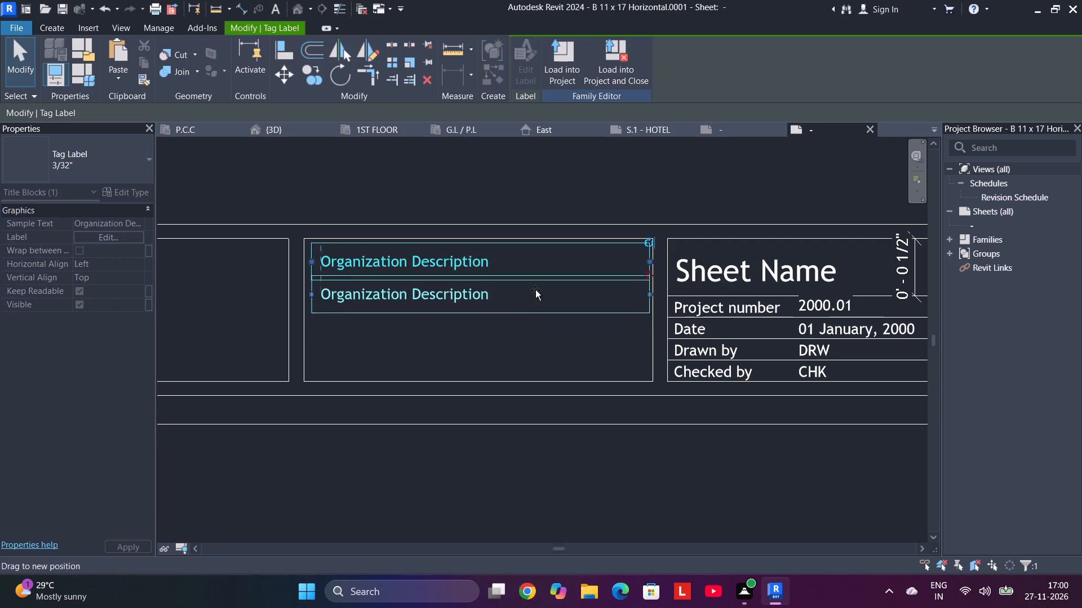
left_click_drag(535, 290, 536, 287)
key("Escape")
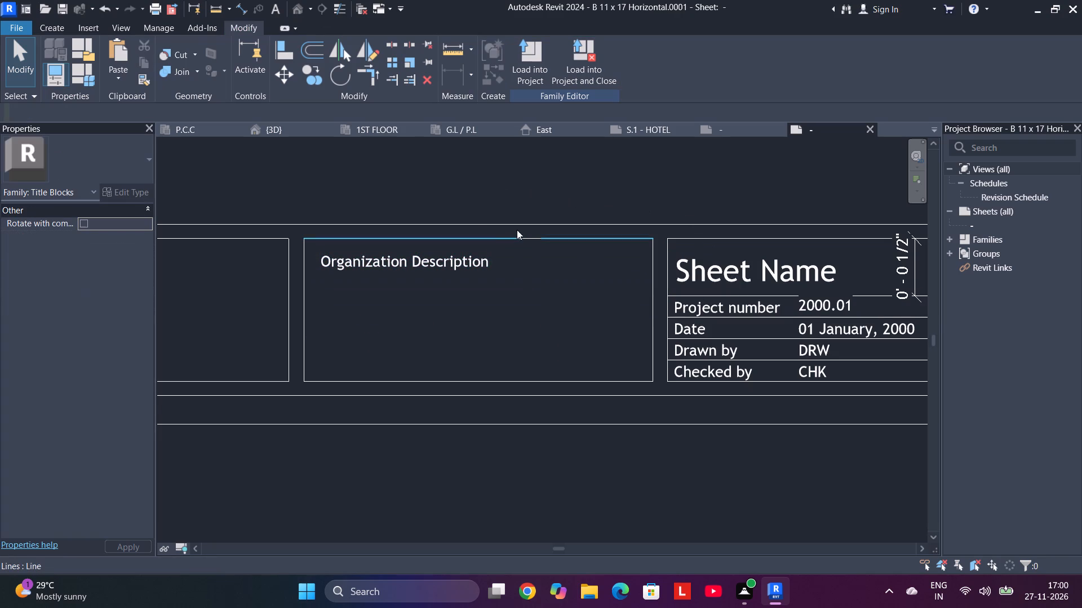
Close the other open title block family, the copy that still has the revision table, without saving its changes.
left_click(717, 126)
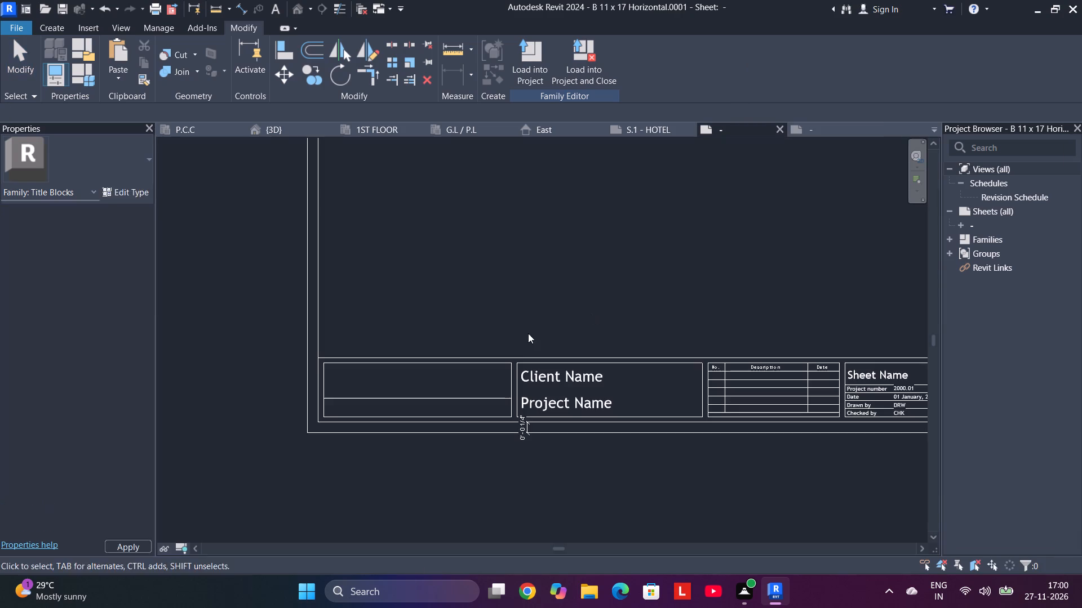
left_click(807, 128)
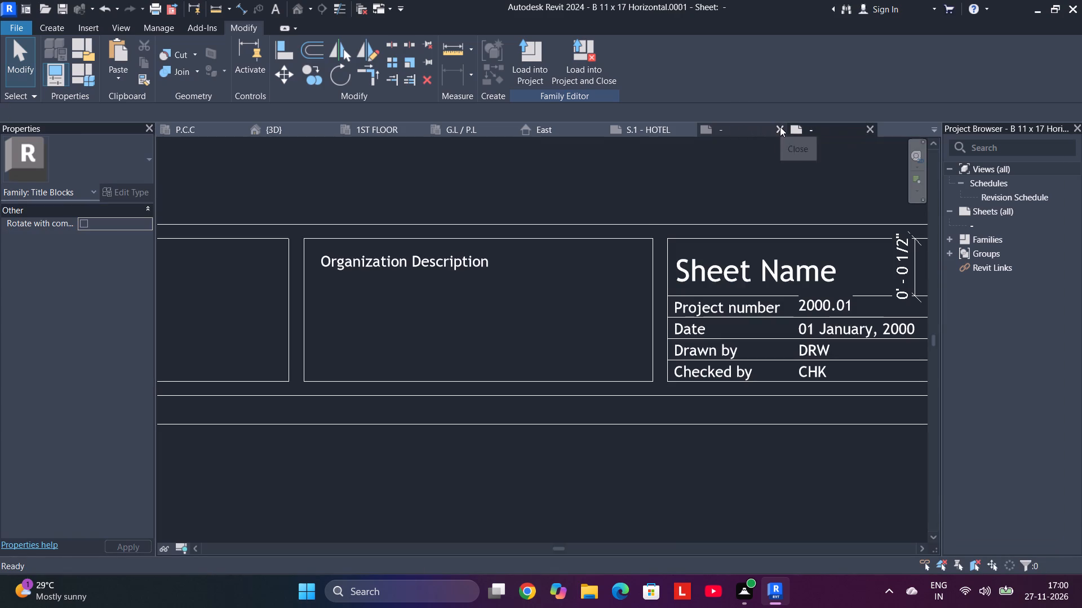
left_click(780, 127)
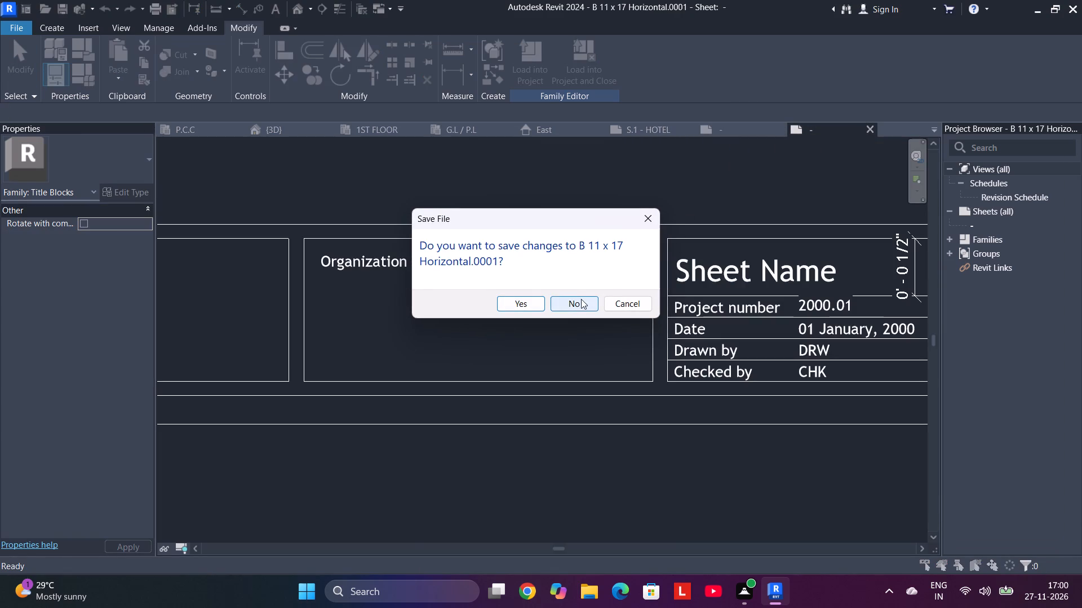
left_click(574, 299)
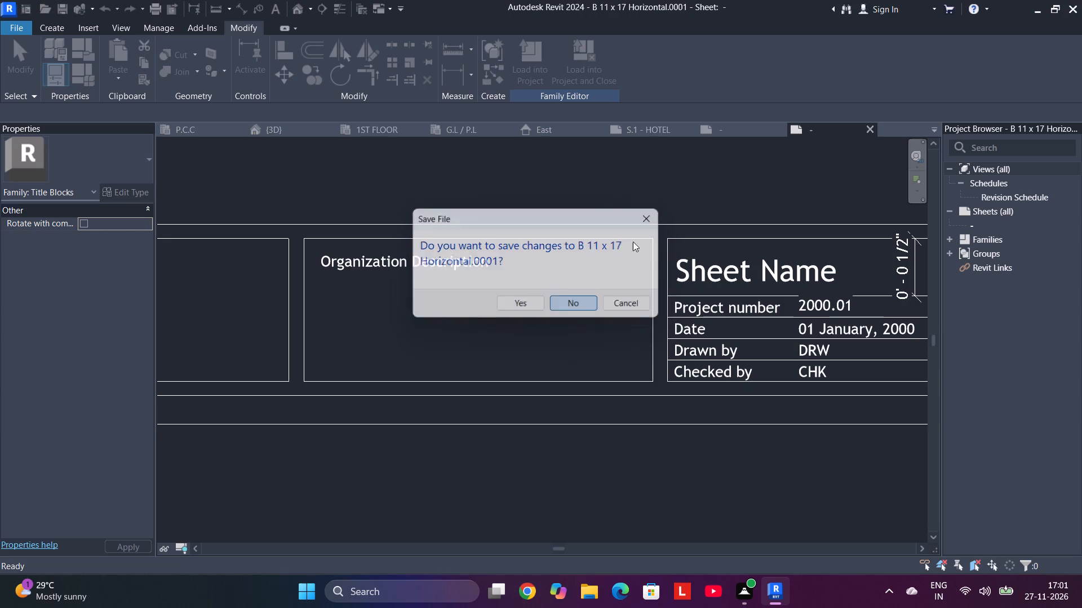
Return to the S.1 - HOTEL sheet's title block and dismiss the save reminder without saving the project.
scroll(702, 233, "down", 8)
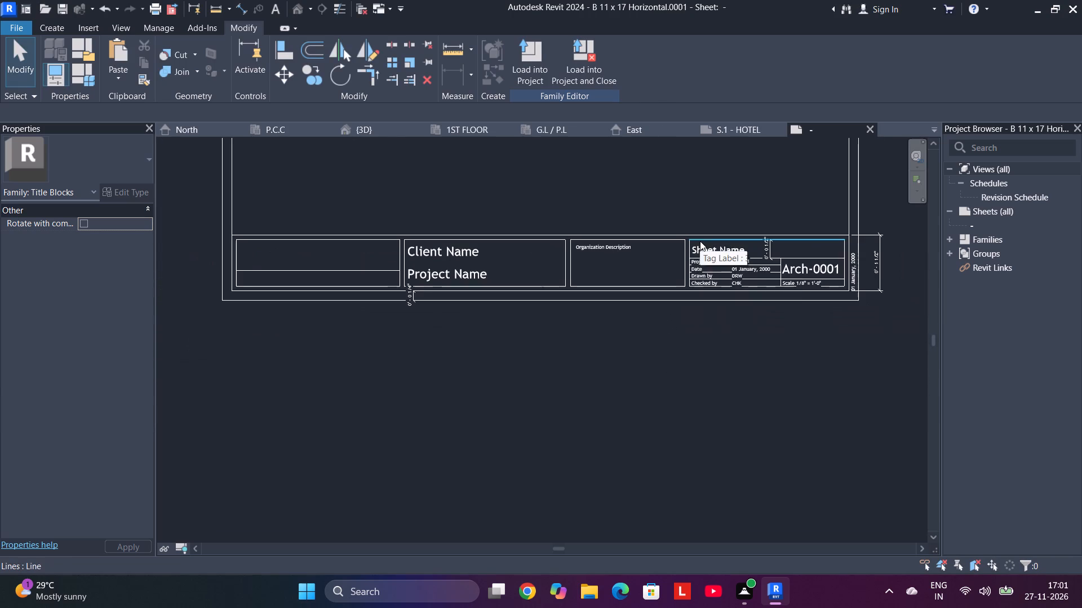
left_click(744, 131)
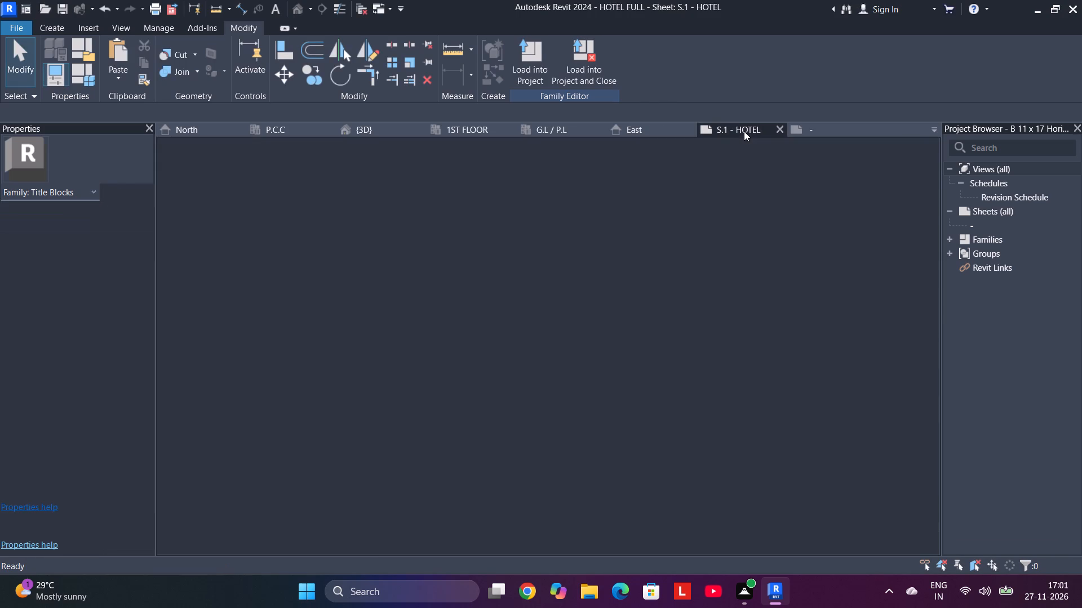
scroll(700, 381, "up", 1)
scroll(702, 377, "down", 5)
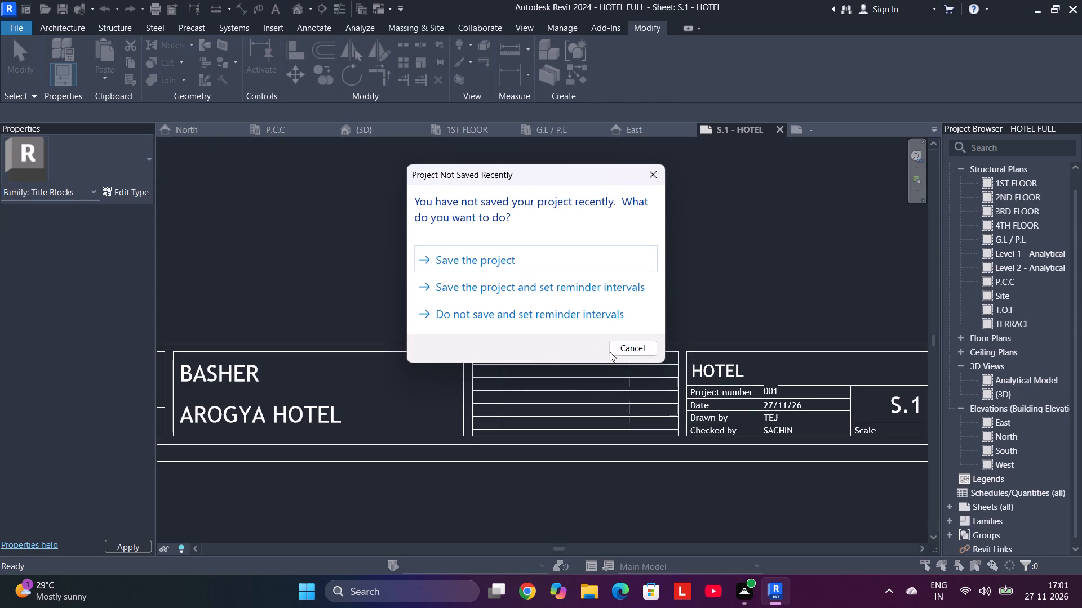
left_click(628, 347)
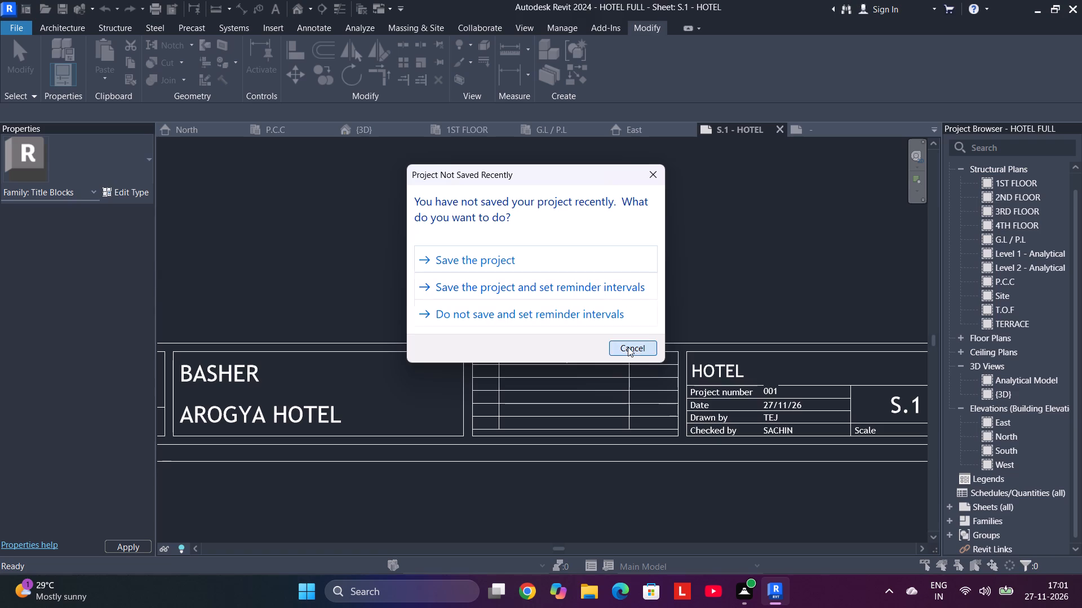
Load the edited B 11 x 17 Horizontal.0001 title block family into HOTEL FULL, overwriting the existing version.
left_click(805, 131)
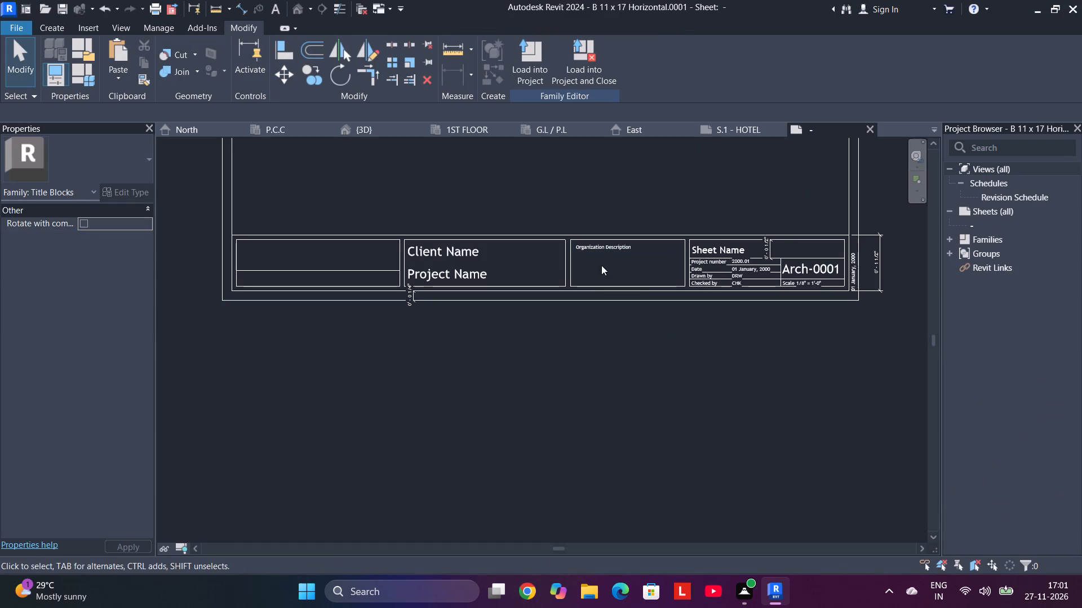
right_click(572, 360)
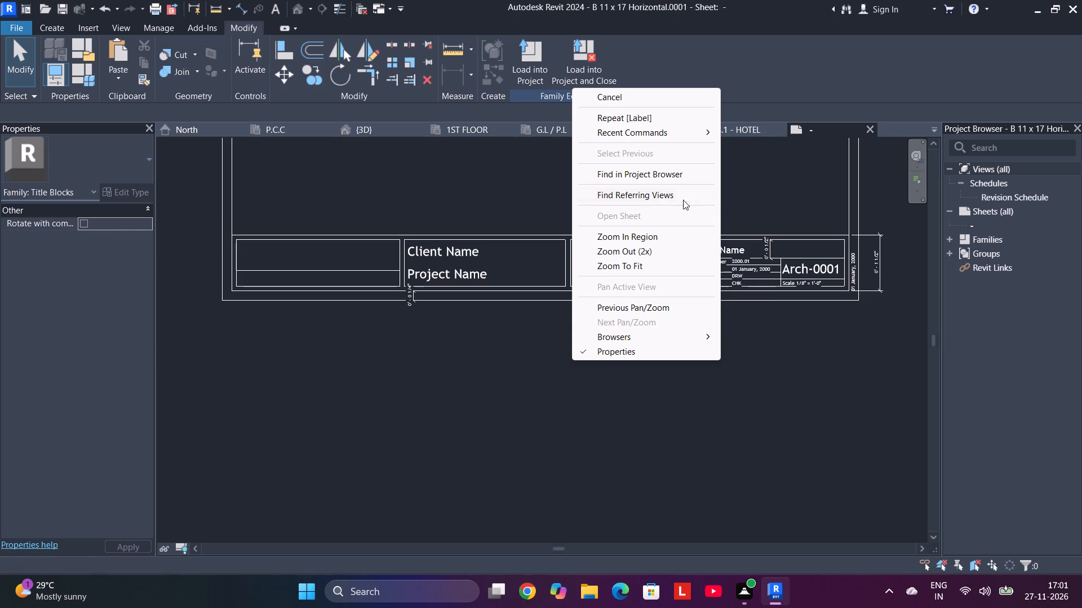
left_click(765, 336)
left_click(537, 70)
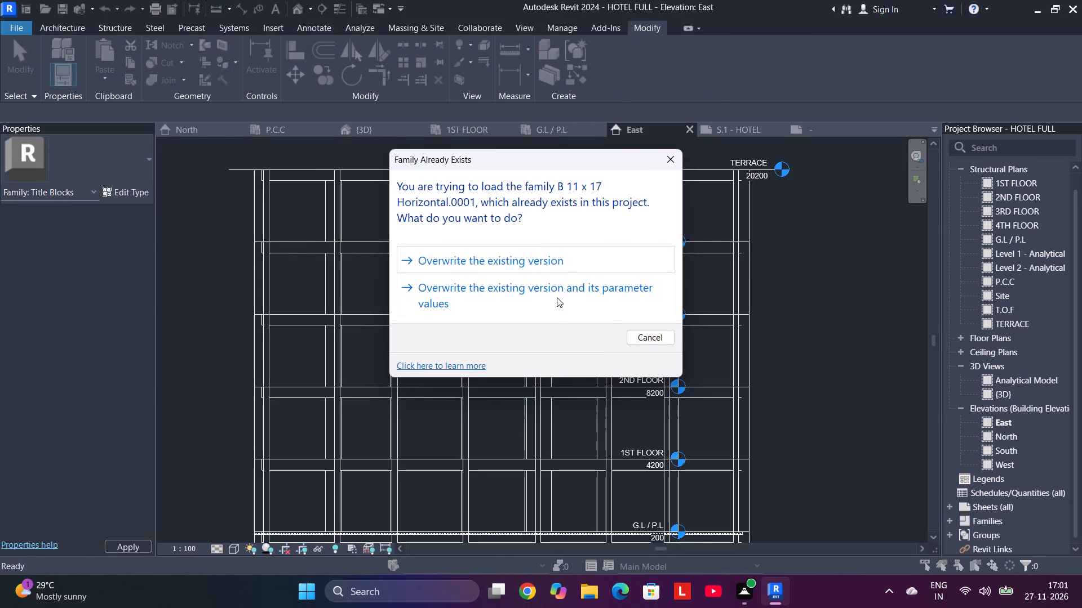
left_click(619, 266)
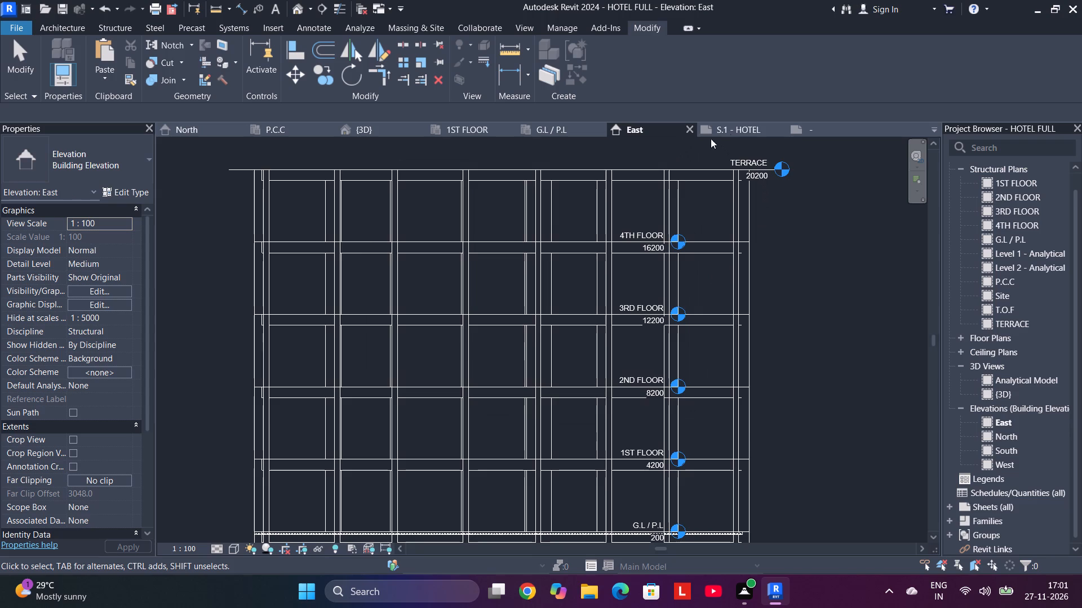
Check the Organization Description box on sheet S.1 - HOTEL against the label in the title block family.
left_click(747, 119)
left_click(739, 133)
scroll(756, 473, "down", 3)
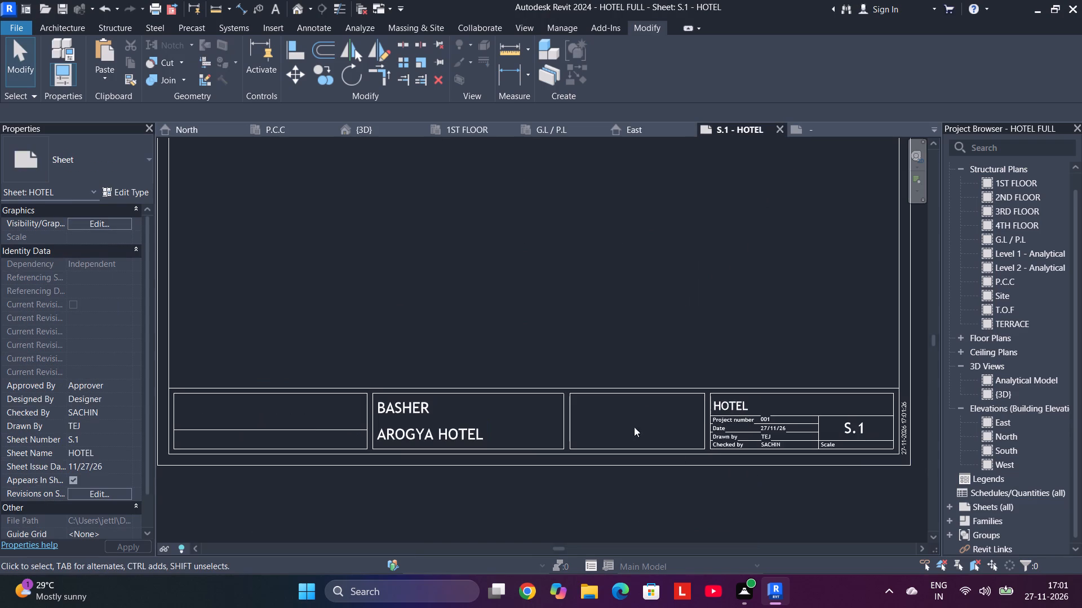
left_click(624, 413)
scroll(613, 412, "up", 3)
double_click(580, 399)
scroll(676, 397, "down", 4)
middle_click_drag(690, 440, 596, 430)
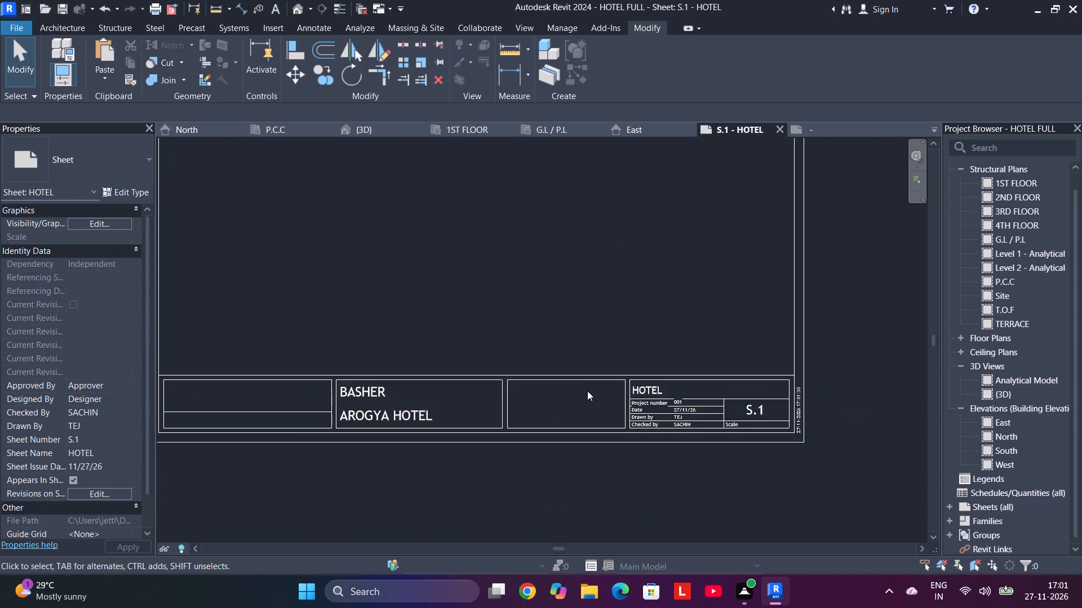
scroll(587, 391, "up", 2)
left_click(809, 123)
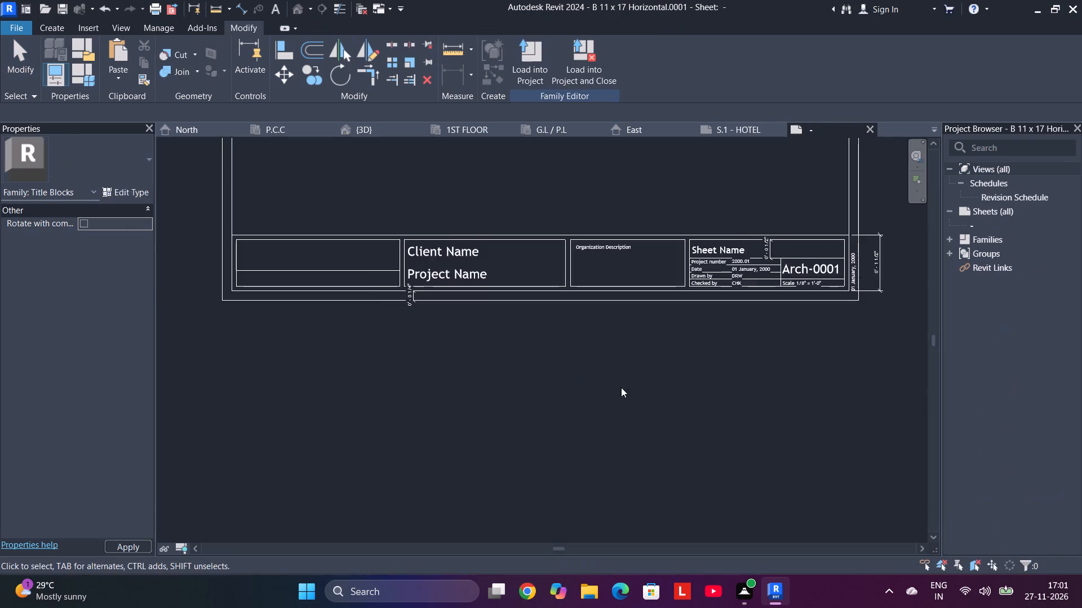
scroll(626, 382, "up", 1)
double_click(608, 233)
double_click(631, 225)
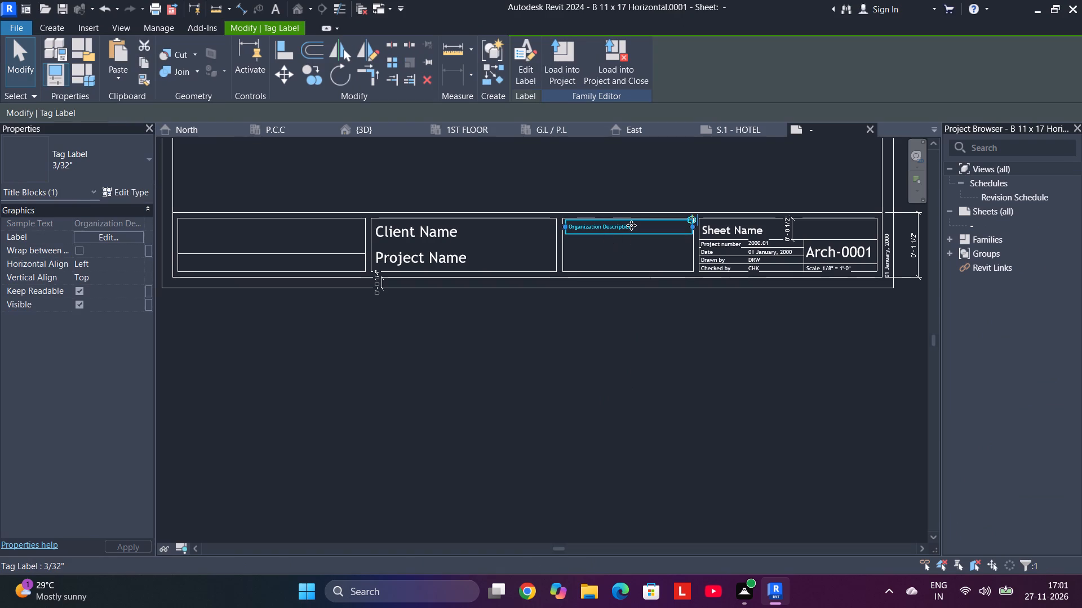
left_click(720, 129)
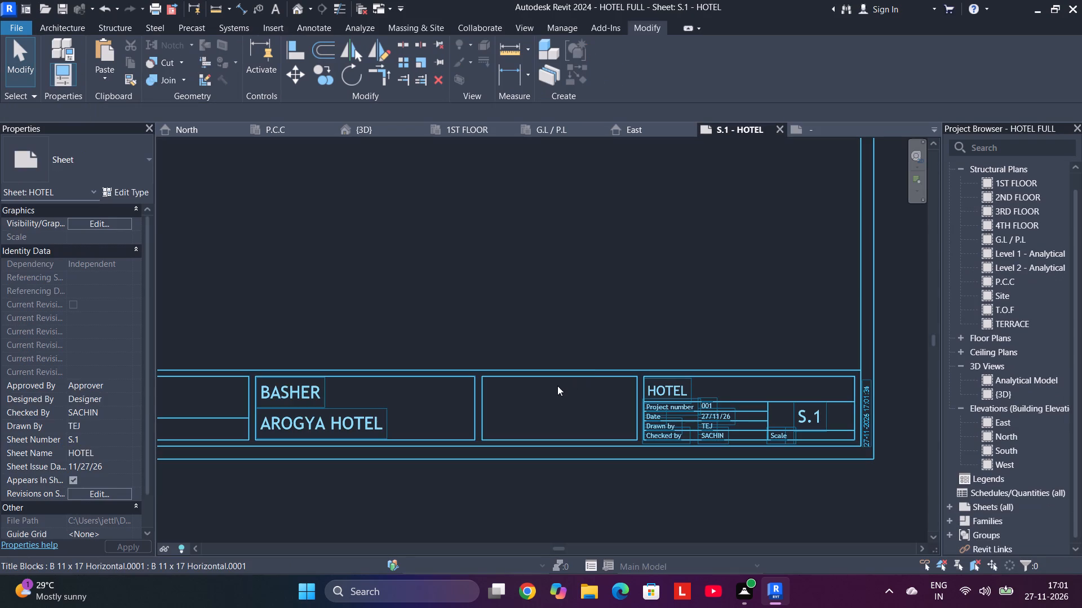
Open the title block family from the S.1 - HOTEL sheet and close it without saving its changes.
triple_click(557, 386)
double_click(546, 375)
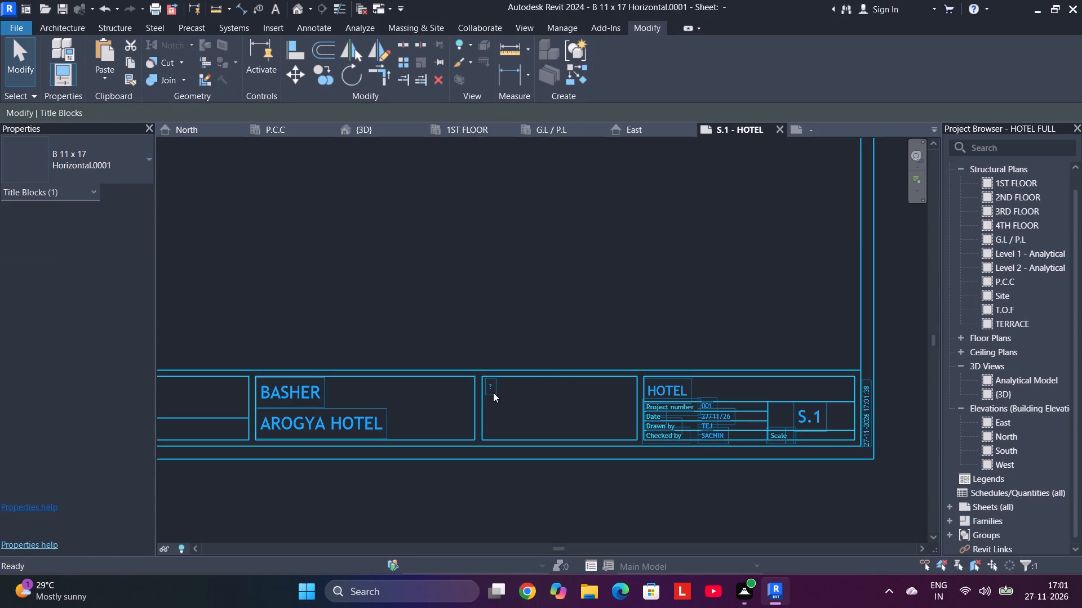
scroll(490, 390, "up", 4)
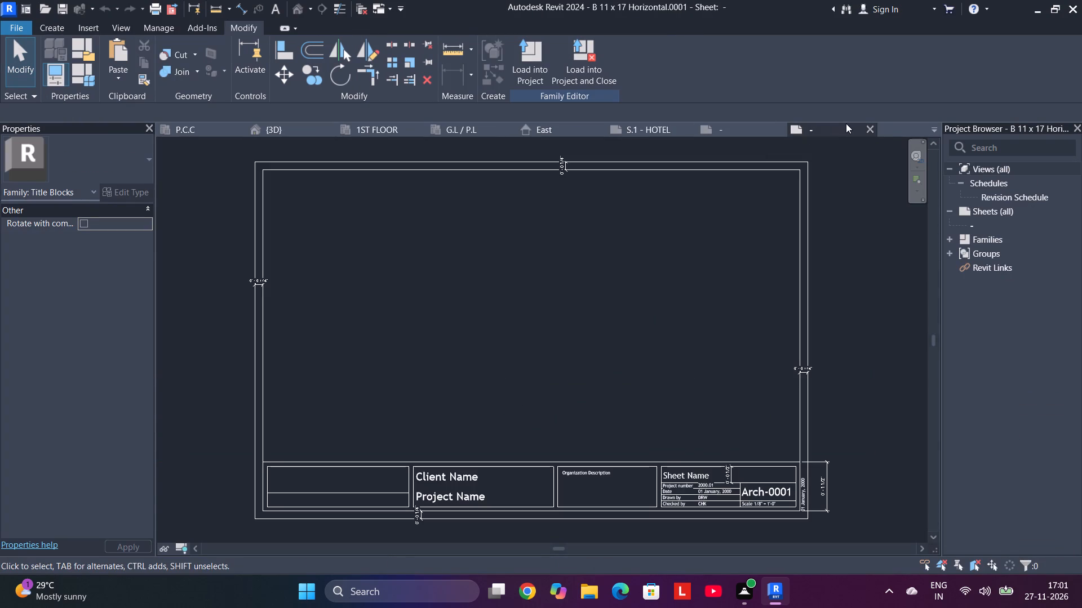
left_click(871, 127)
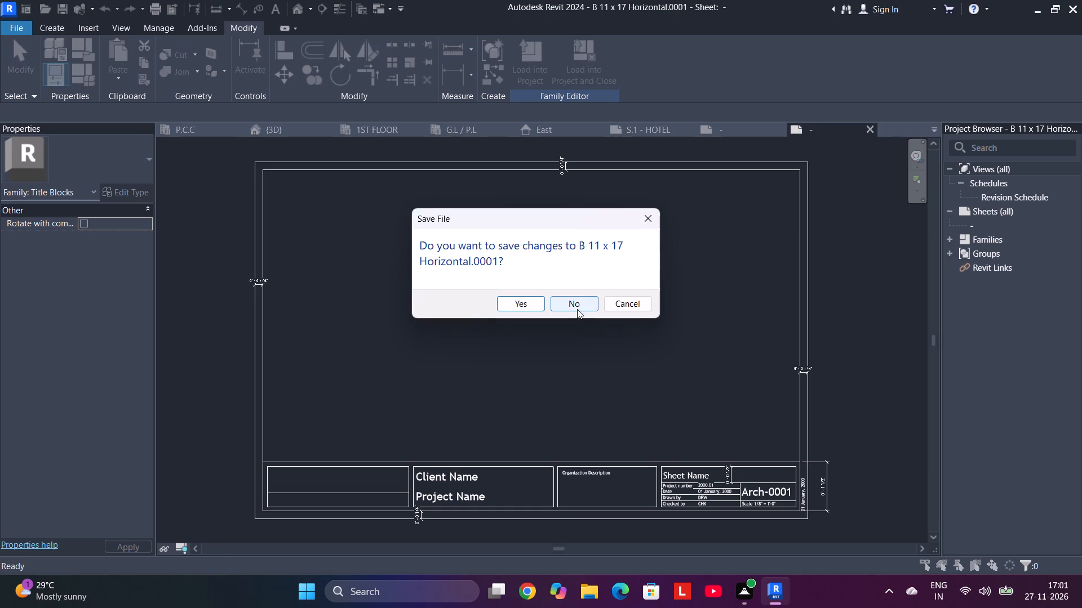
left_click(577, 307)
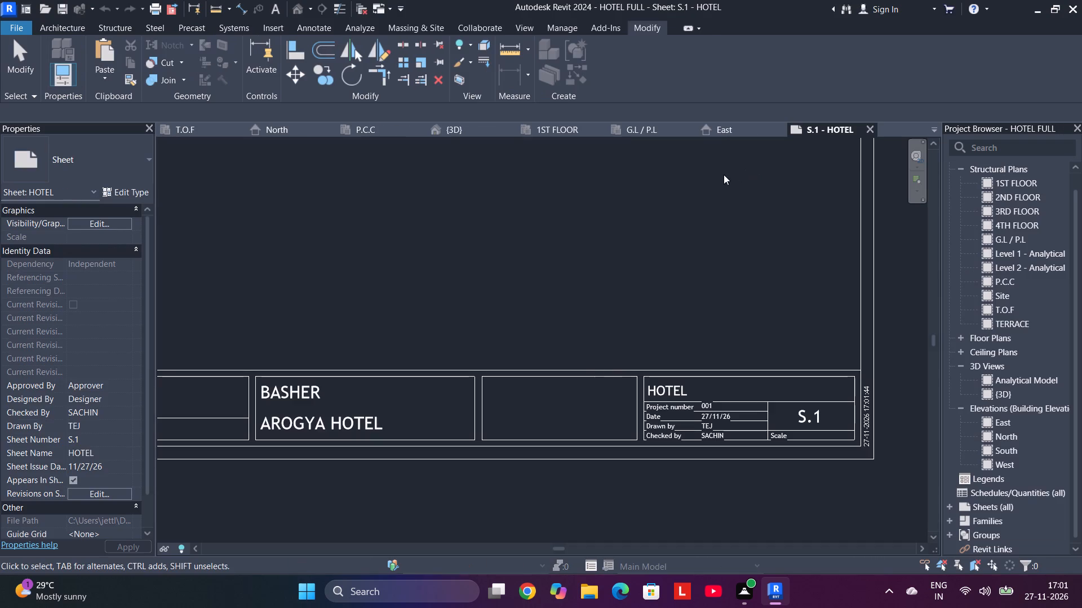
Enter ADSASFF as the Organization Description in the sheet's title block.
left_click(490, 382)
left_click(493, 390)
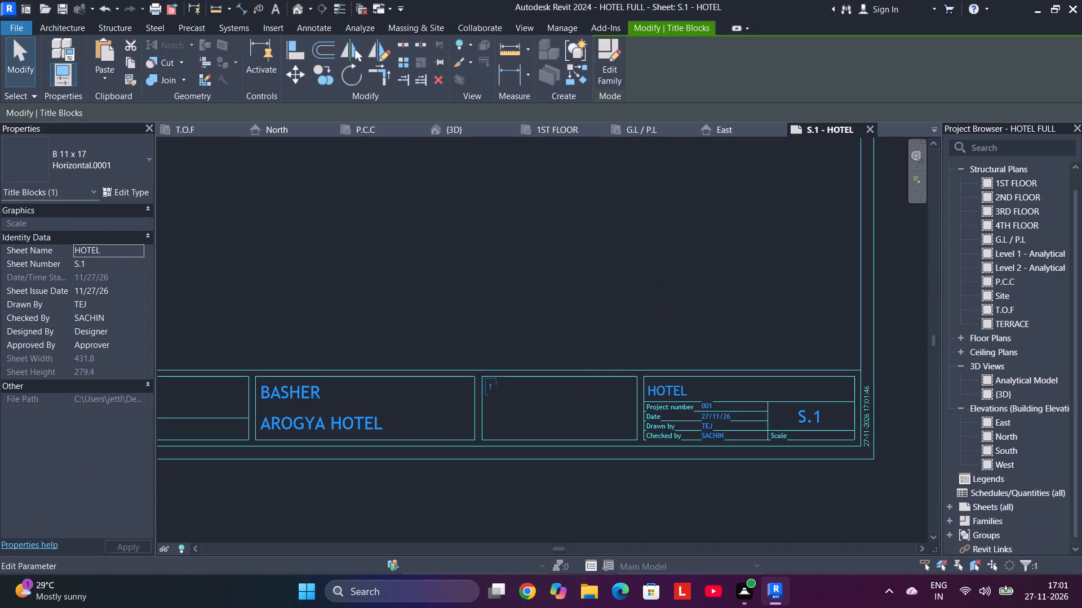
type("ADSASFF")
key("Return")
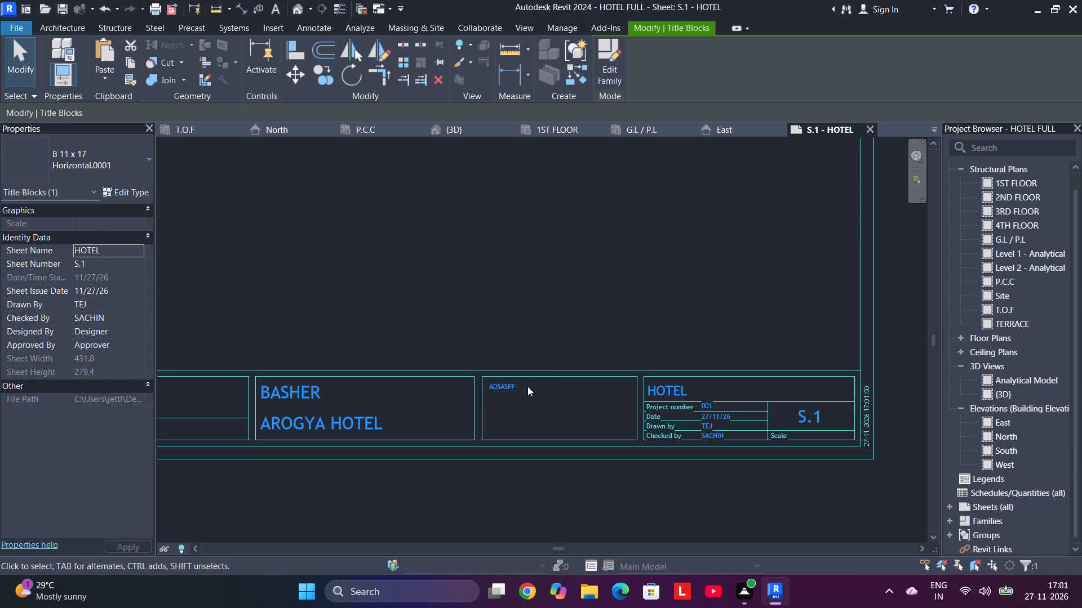
Replace the Organization Description with the copied paragraph beginning "Developed a 3D structural model of a hotel building using Autodesk Revit".
double_click(513, 391)
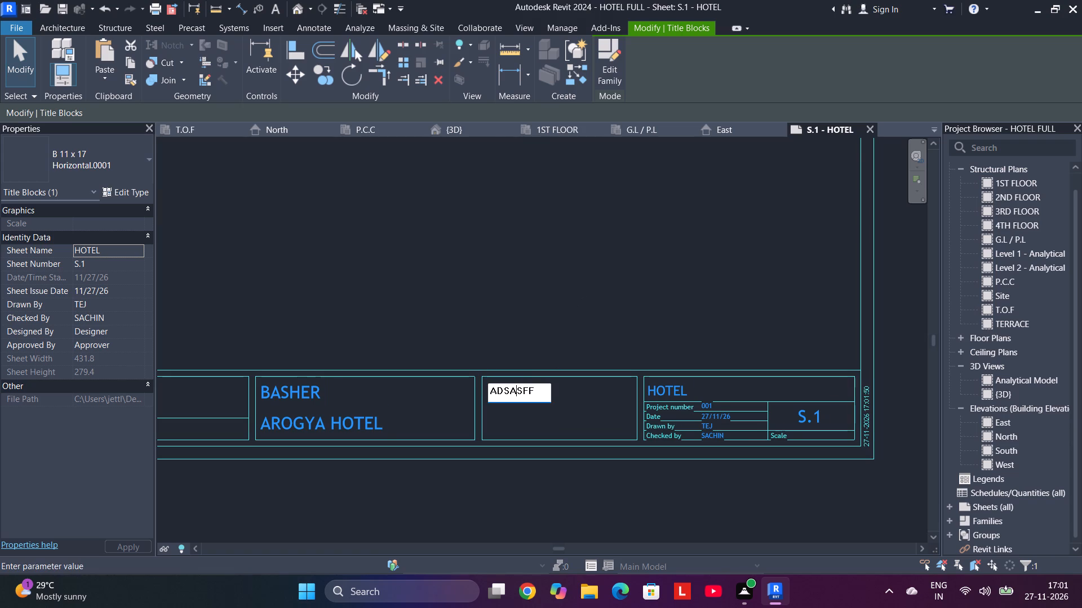
left_click_drag(543, 392, 481, 398)
key("BackSpace")
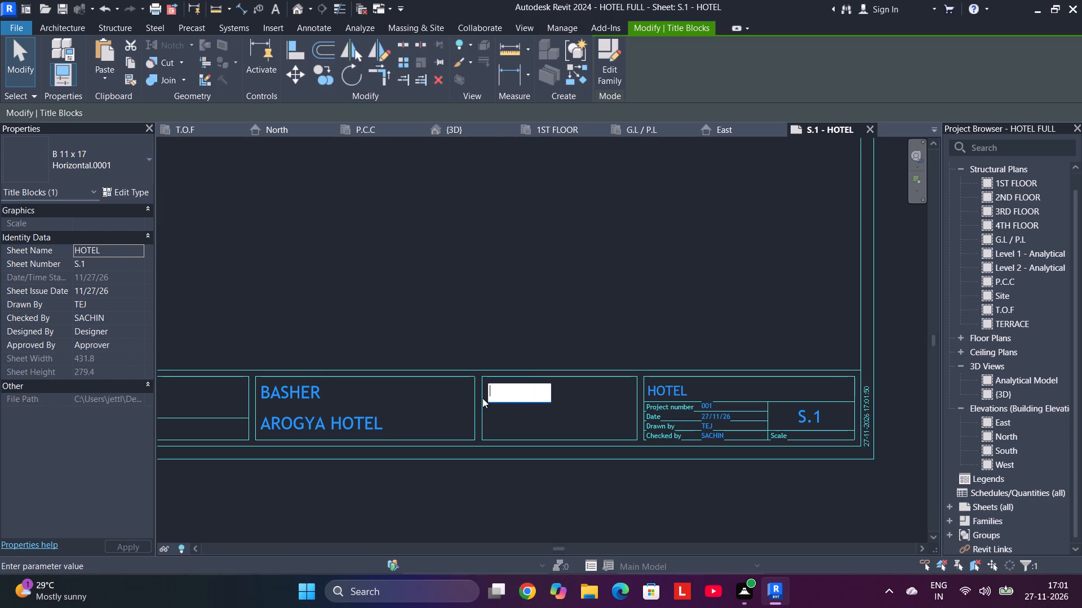
key("ctrl+v")
left_click(591, 408)
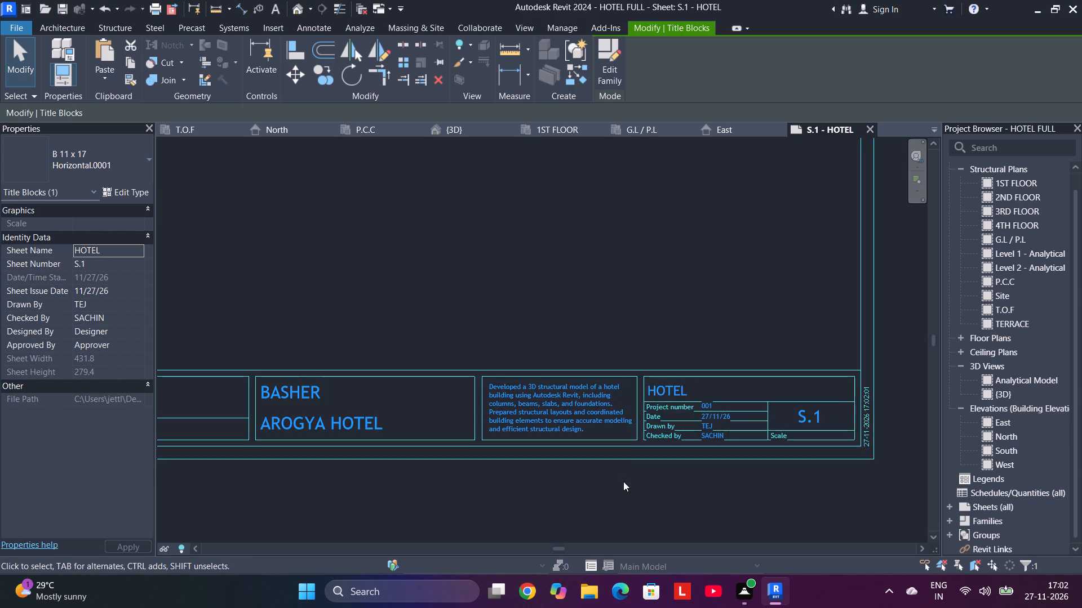
Examine the wording and fit of the Organization Description in its box and the layout of the whole S.1 - HOTEL sheet.
scroll(650, 503, "down", 3)
middle_click_drag(650, 506, 744, 500)
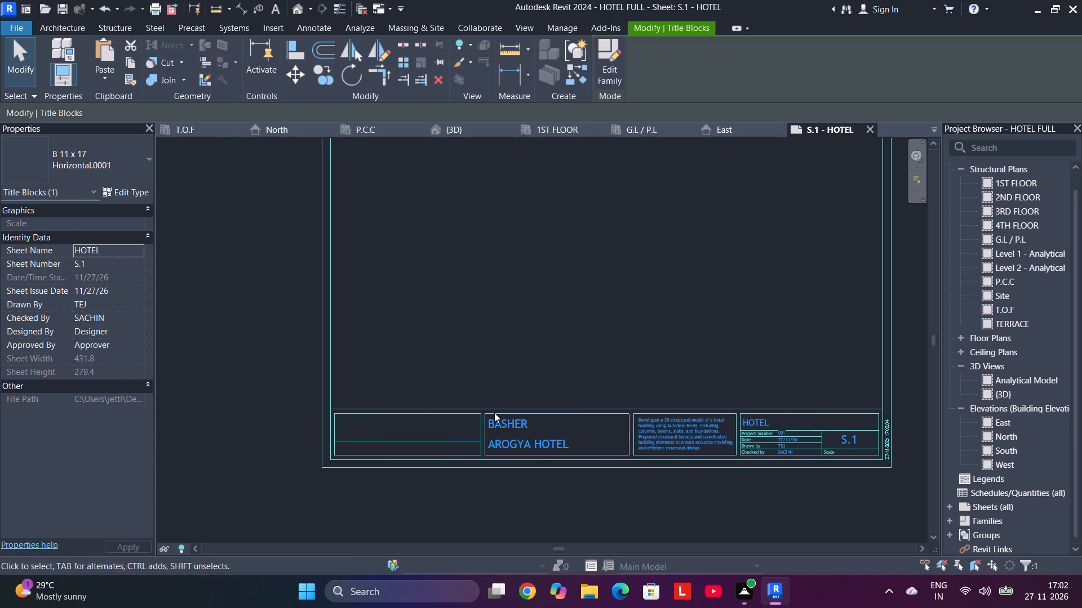
scroll(520, 426, "up", 5)
scroll(810, 440, "down", 3)
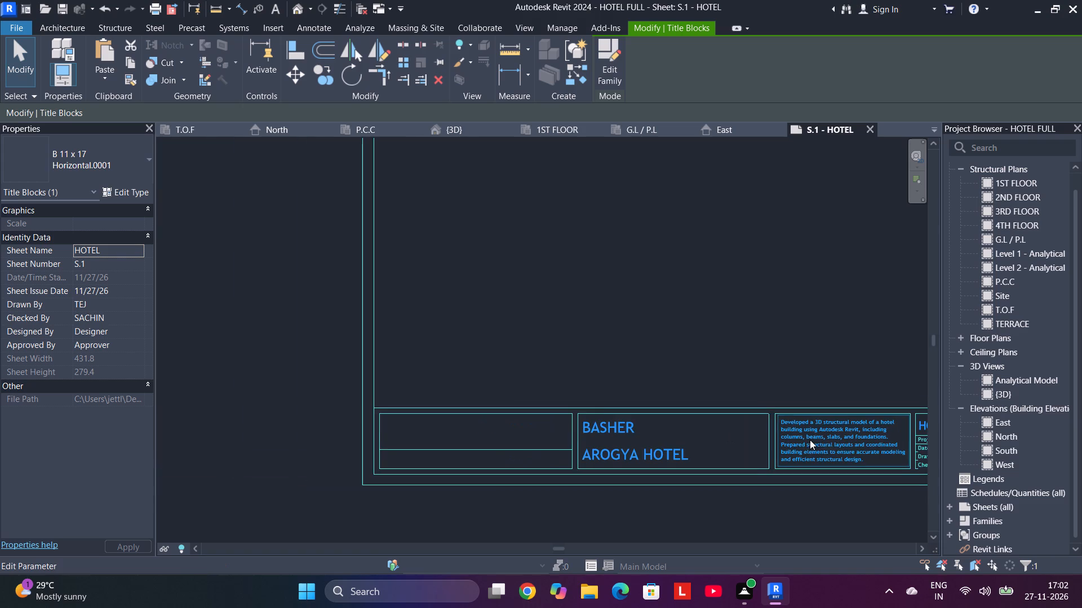
middle_click_drag(810, 440, 587, 421)
scroll(623, 436, "up", 8)
left_click(663, 392)
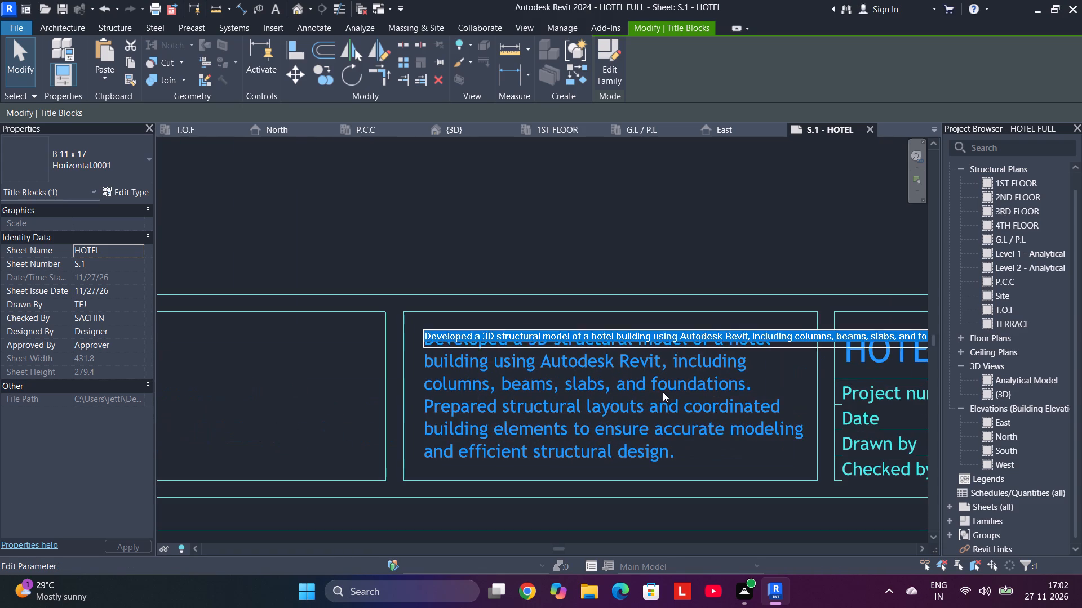
scroll(657, 333, "down", 1)
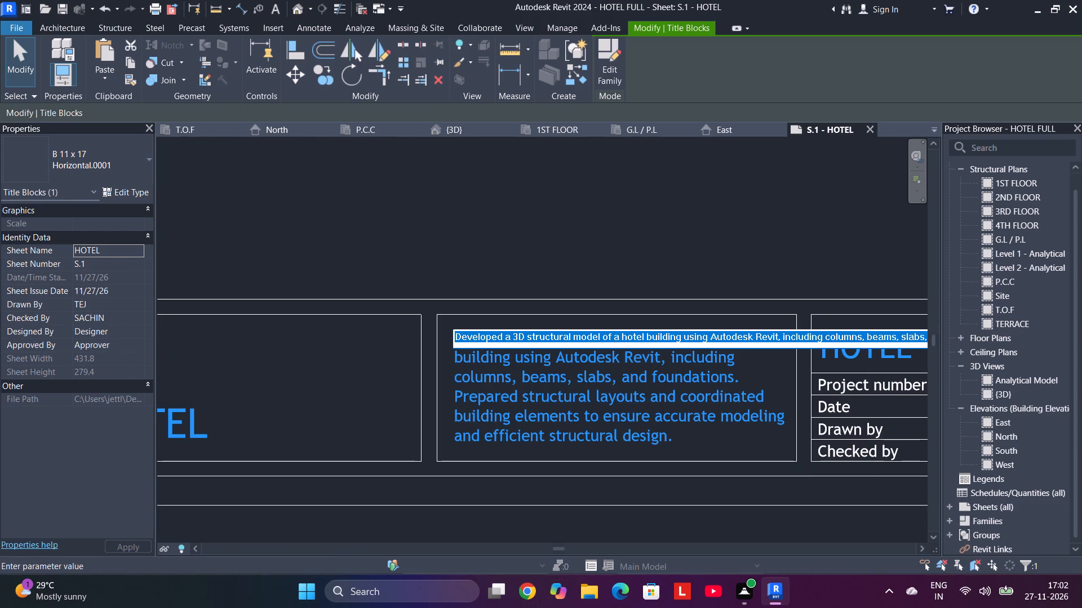
left_click(770, 336)
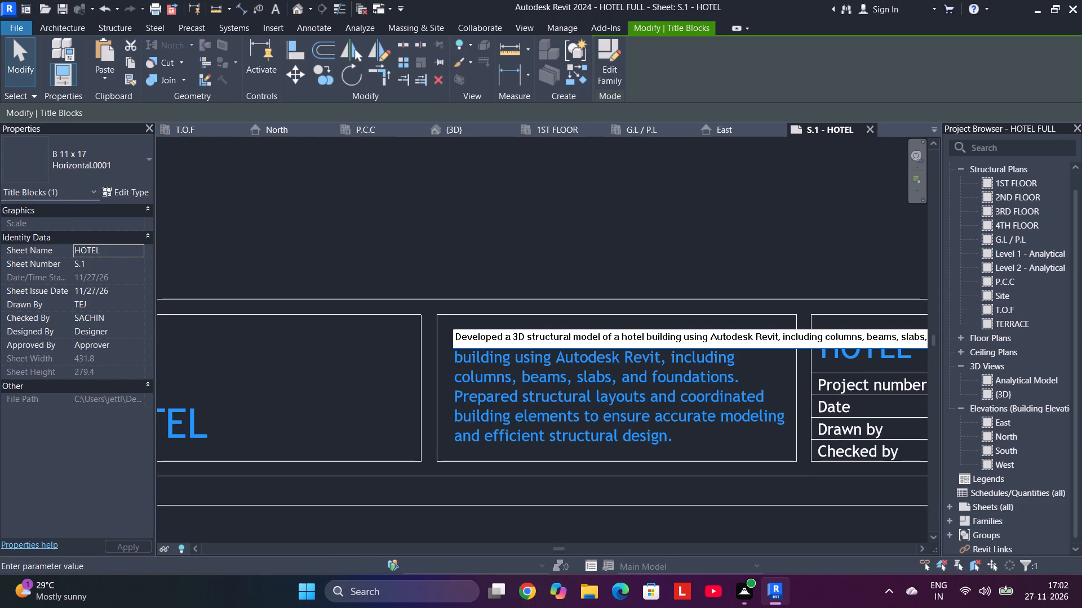
middle_click_drag(784, 336, 729, 339)
scroll(709, 535, "down", 3)
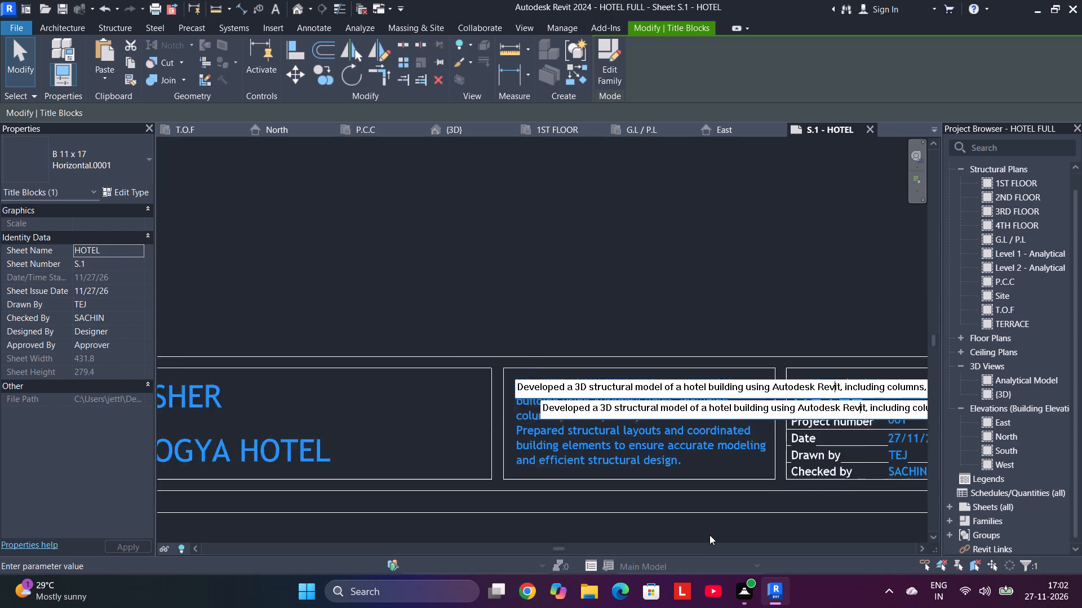
left_click(709, 533)
scroll(709, 532, "down", 3)
scroll(713, 406, "down", 5)
key("Escape")
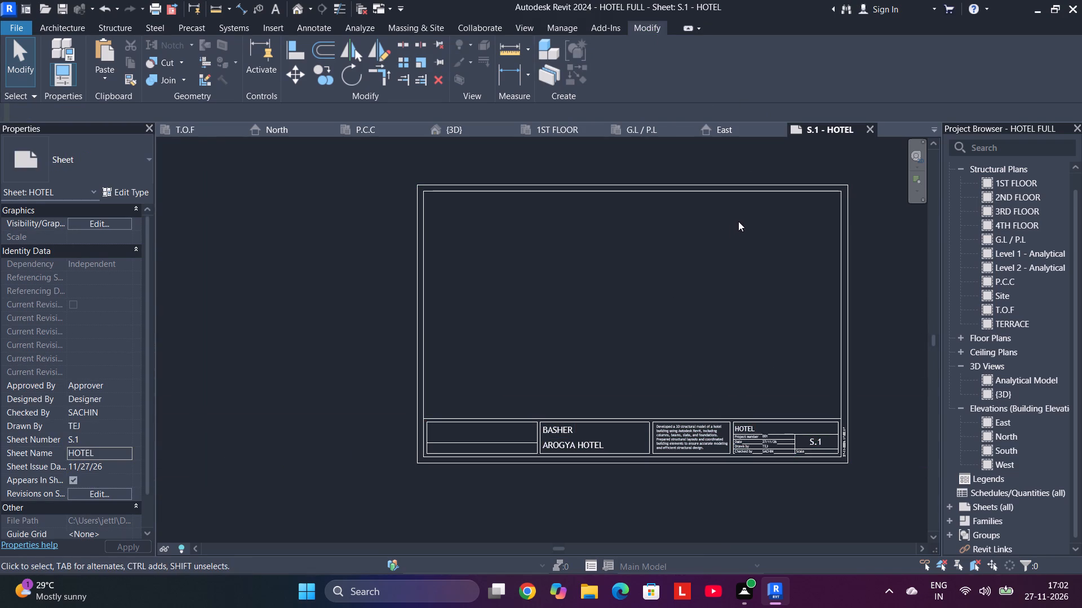
left_click(895, 299)
middle_click_drag(889, 302, 752, 312)
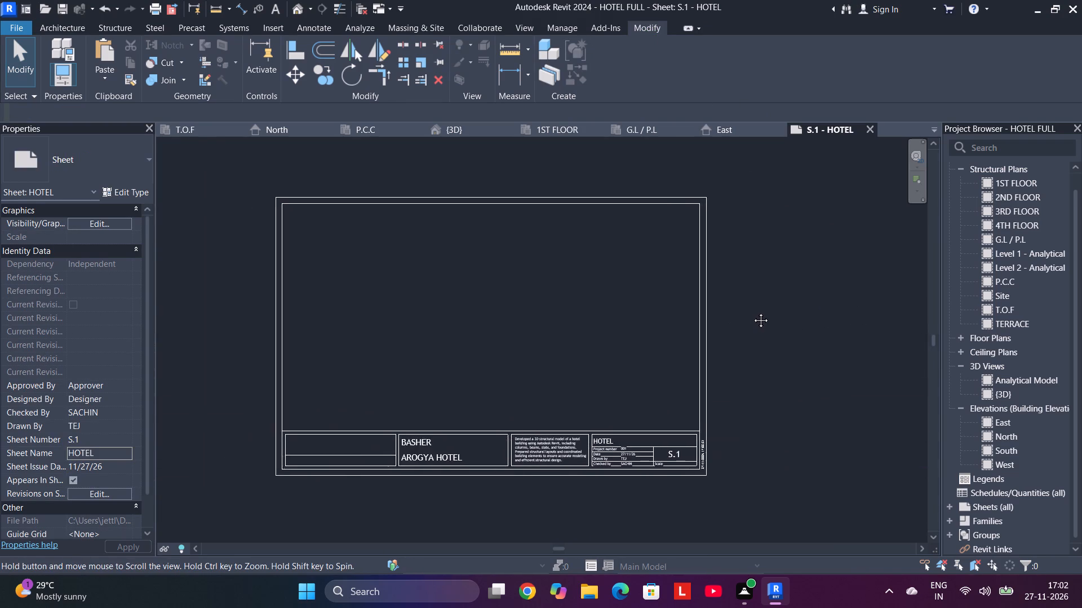
middle_click_drag(752, 312, 773, 308)
scroll(790, 313, "up", 1)
middle_click_drag(790, 313, 855, 303)
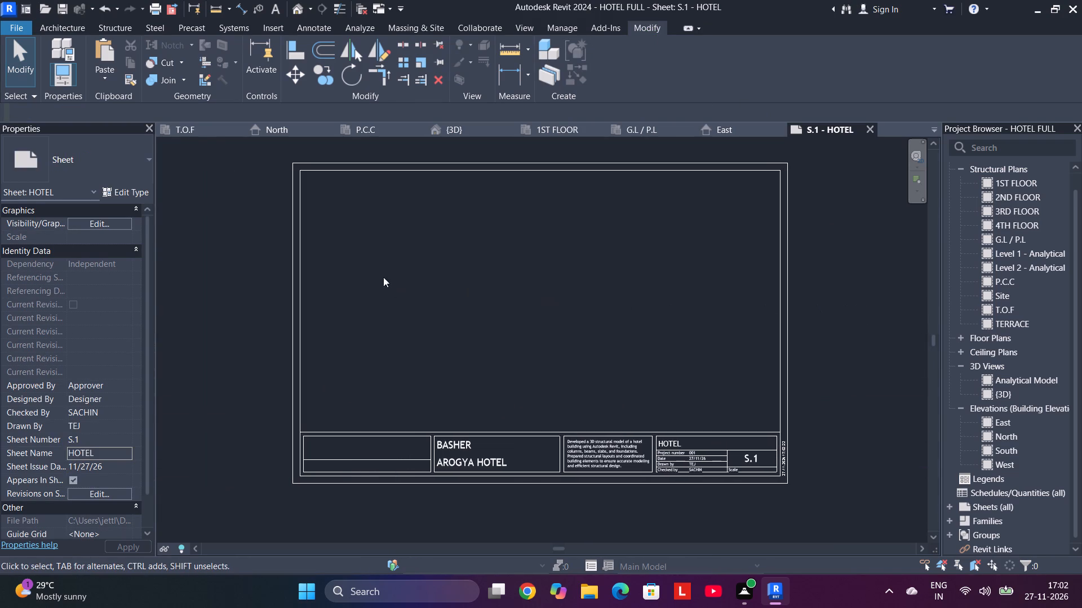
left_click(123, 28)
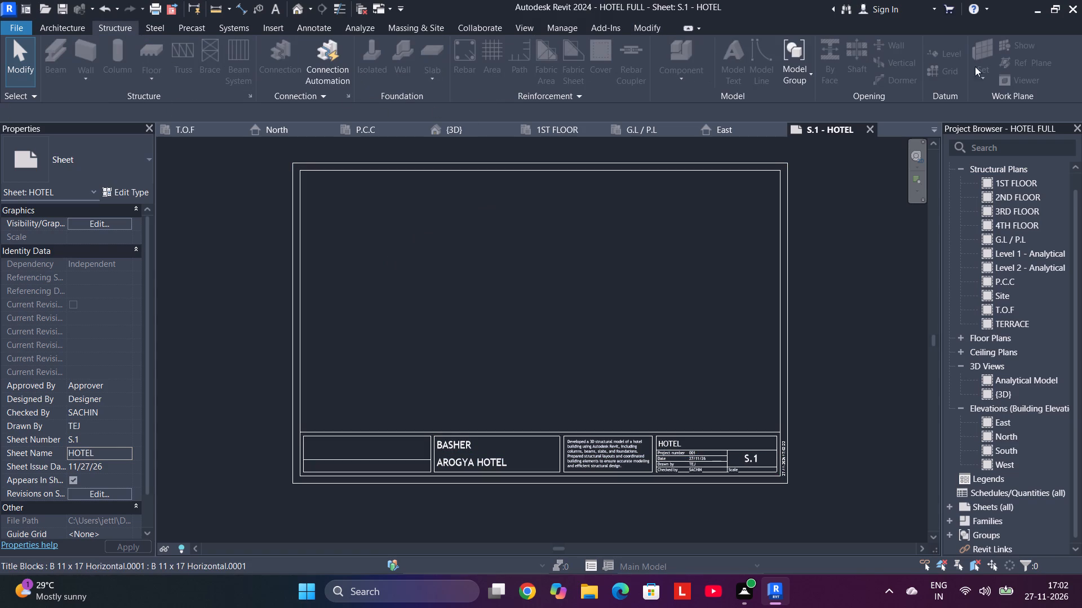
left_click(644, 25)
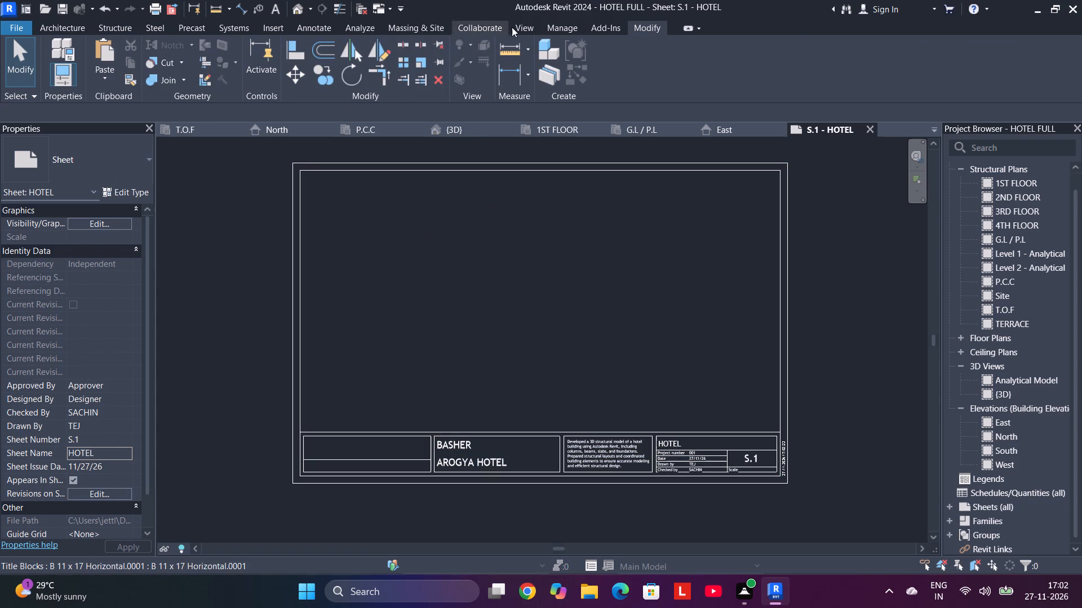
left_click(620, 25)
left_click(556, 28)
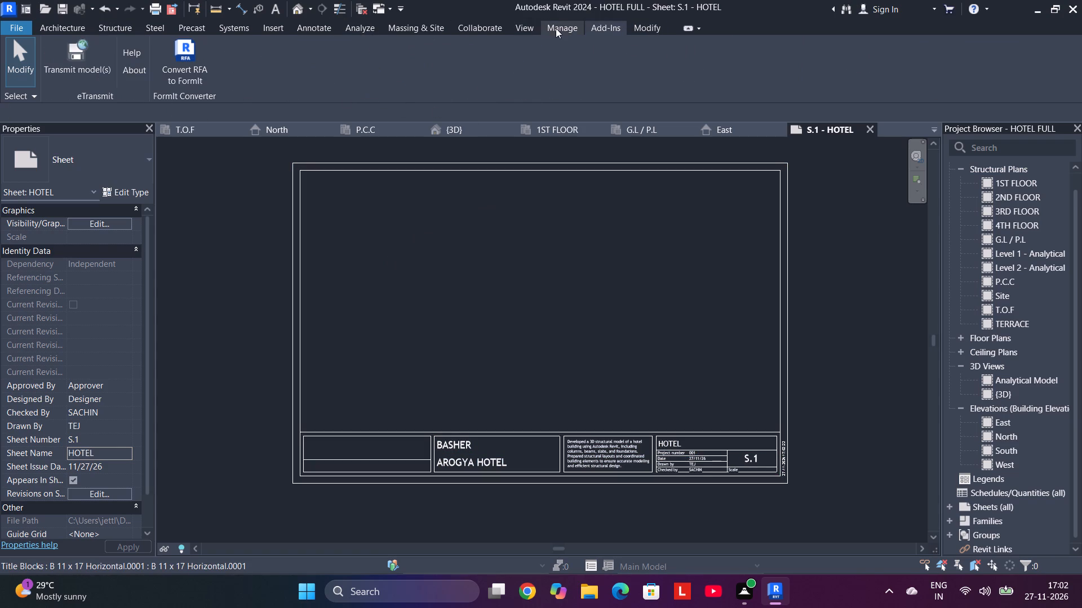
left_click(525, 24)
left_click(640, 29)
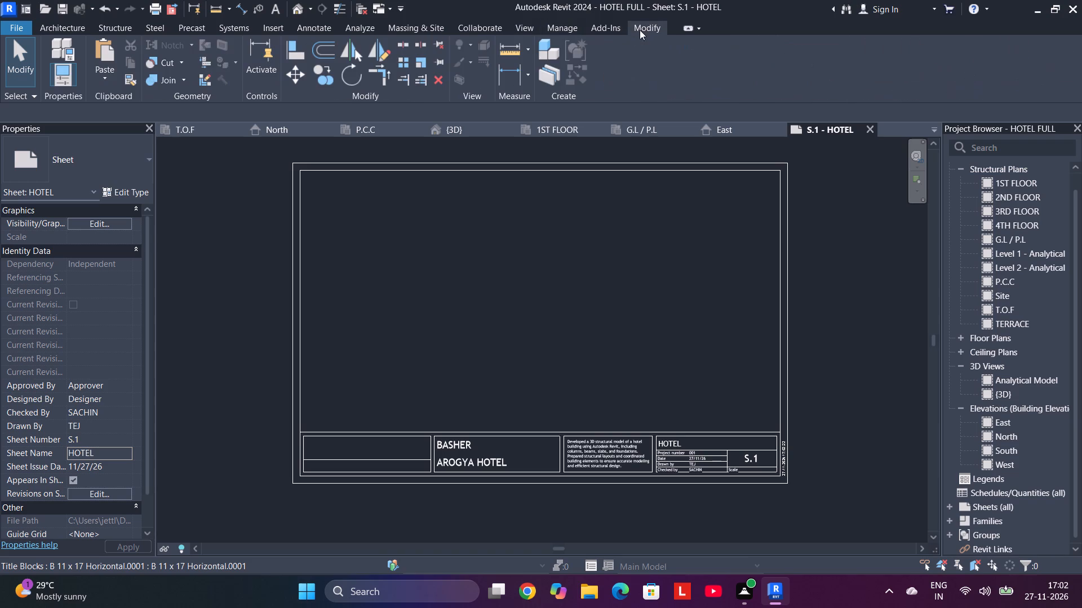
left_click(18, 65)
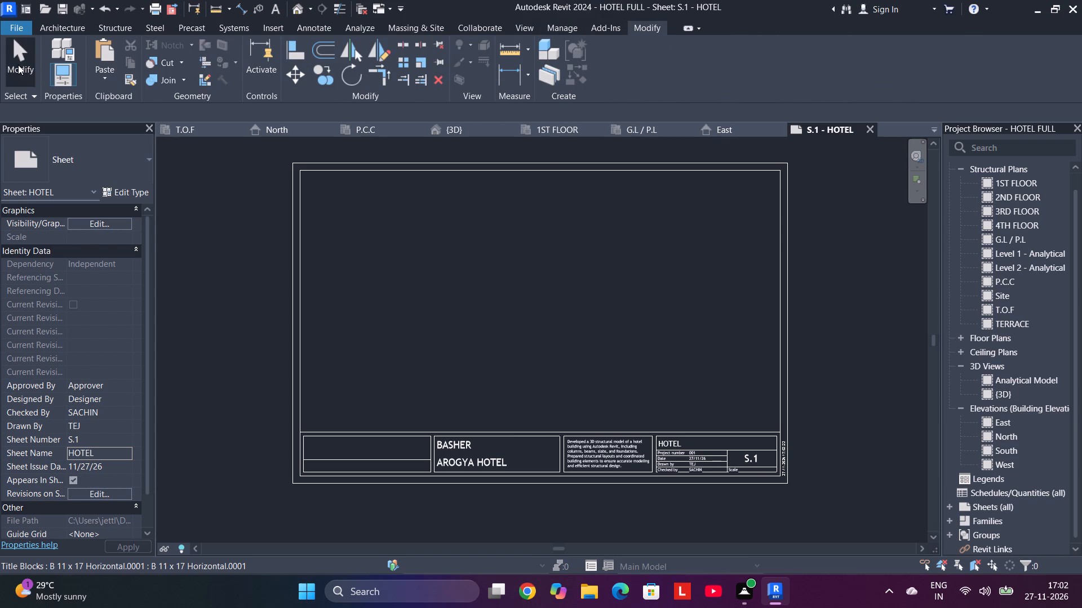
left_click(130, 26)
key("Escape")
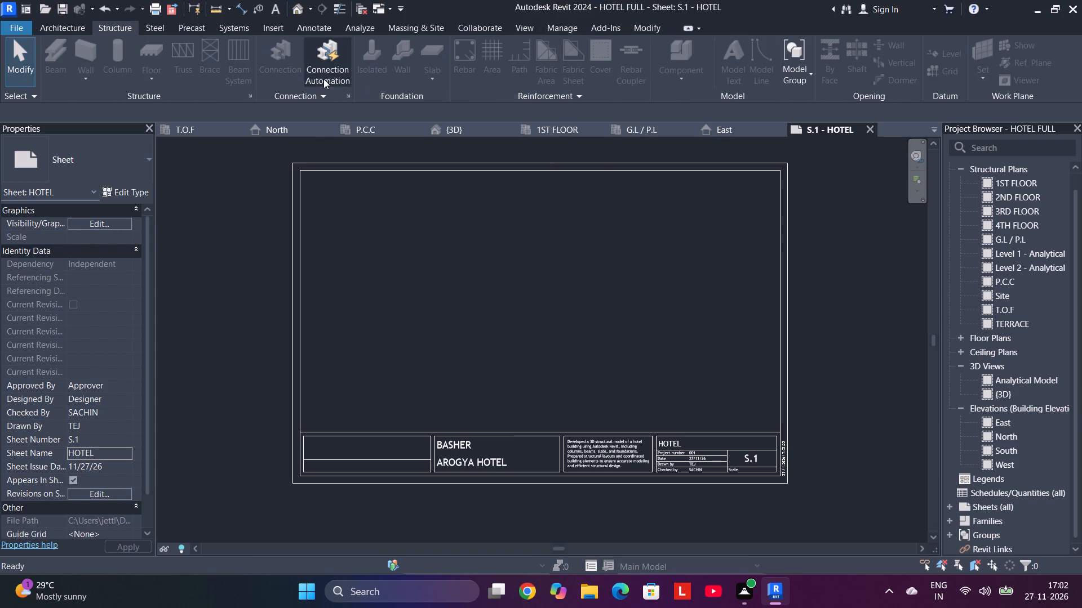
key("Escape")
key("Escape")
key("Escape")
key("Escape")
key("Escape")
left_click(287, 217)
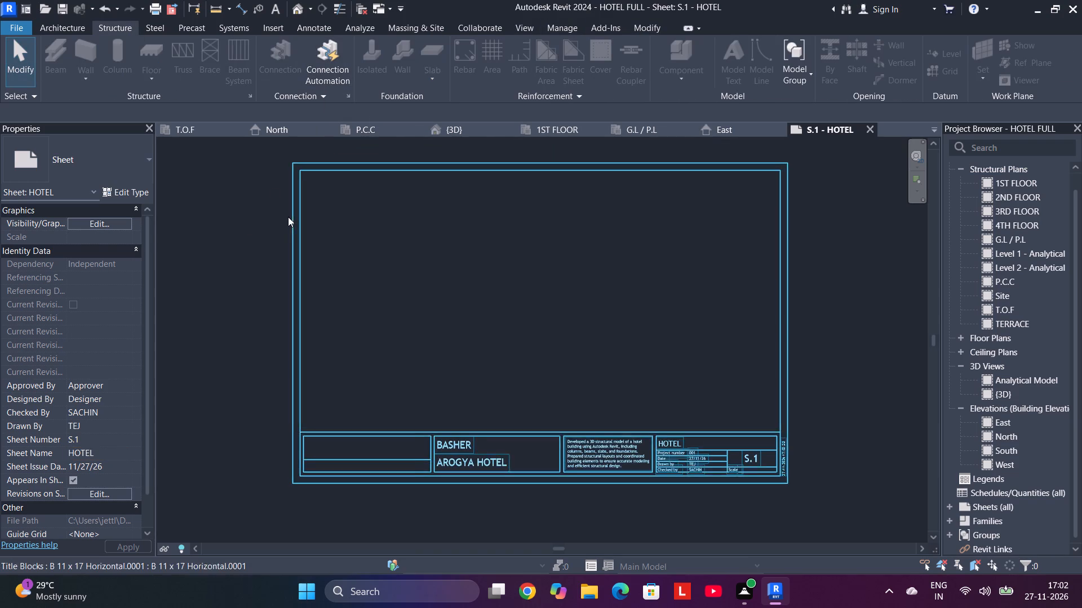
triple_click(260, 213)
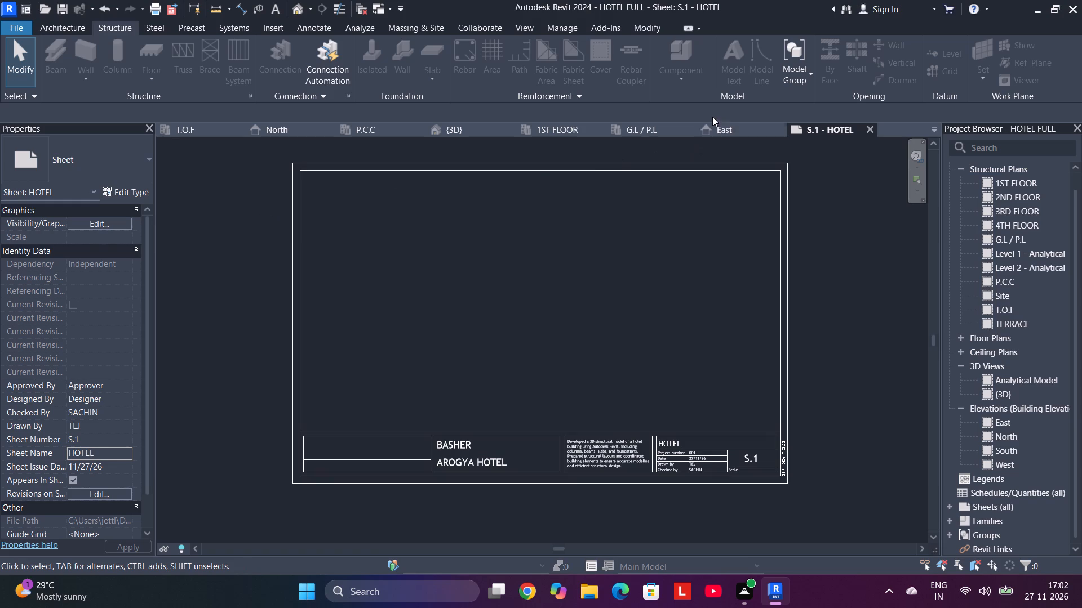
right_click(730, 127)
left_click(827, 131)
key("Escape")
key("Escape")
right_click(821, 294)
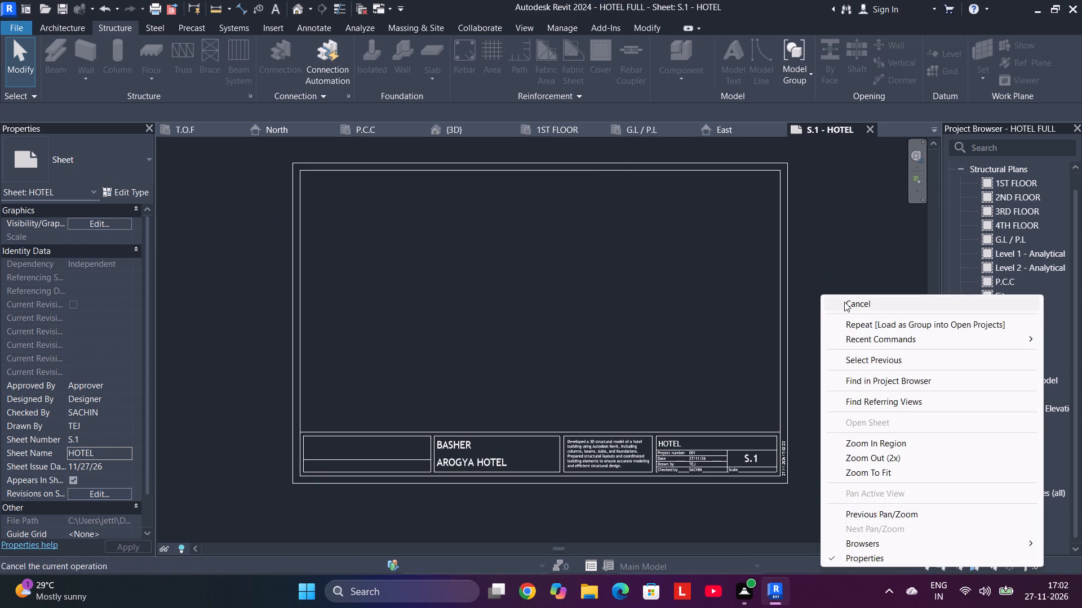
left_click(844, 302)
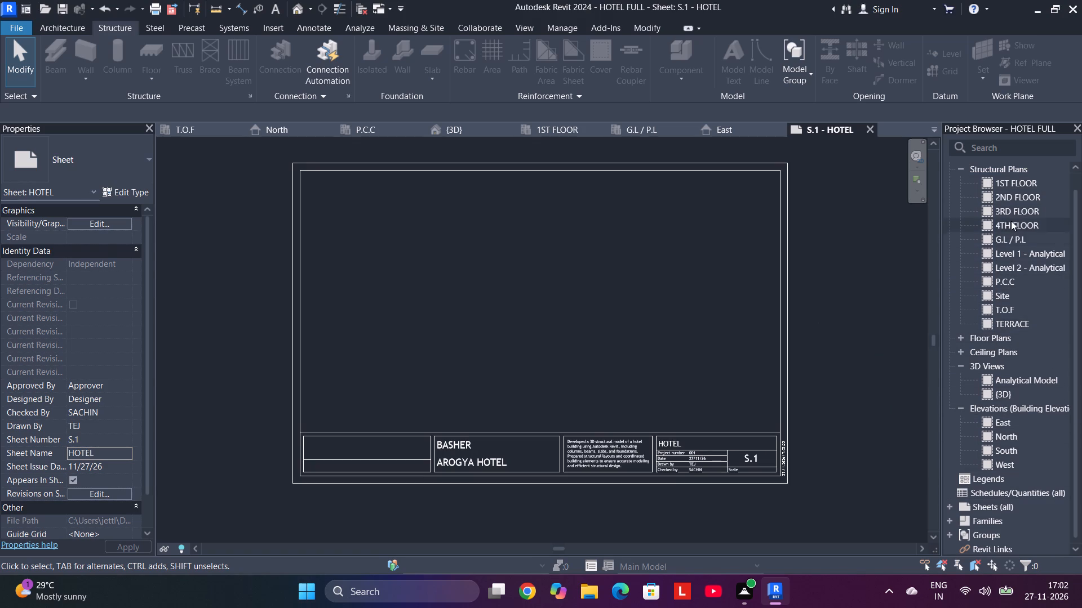
Place the {3D} view on the S.1 - HOTEL sheet.
scroll(999, 303, "up", 1)
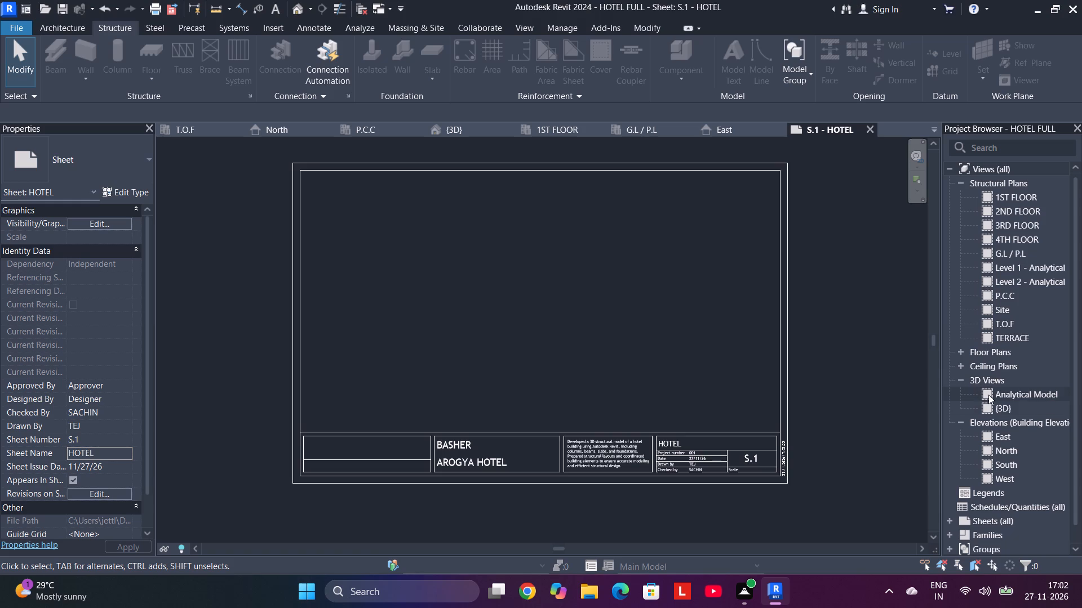
left_click_drag(992, 408, 357, 262)
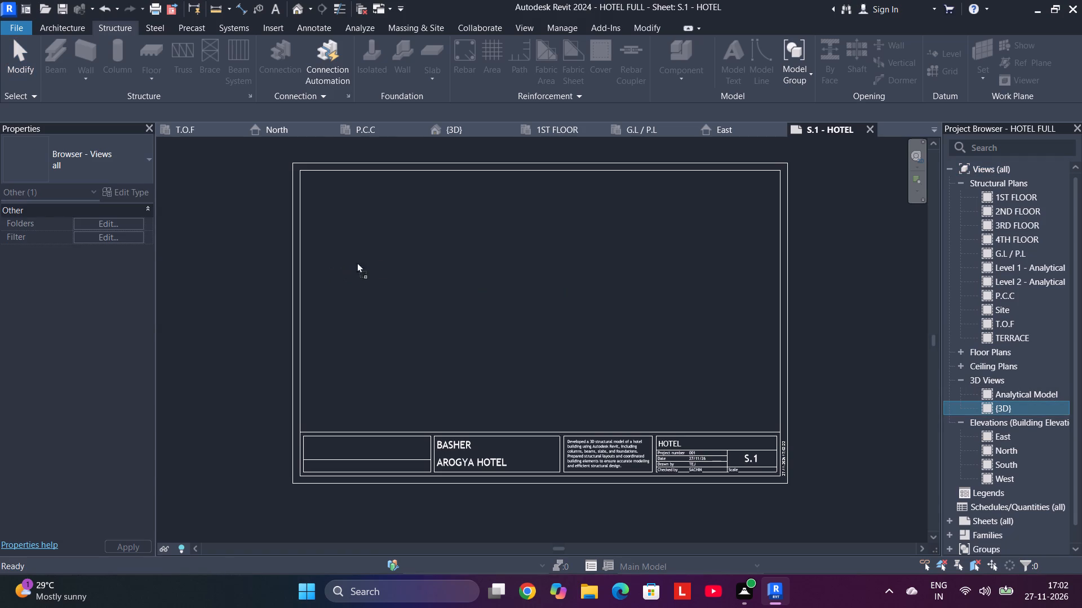
left_click_drag(357, 262, 382, 262)
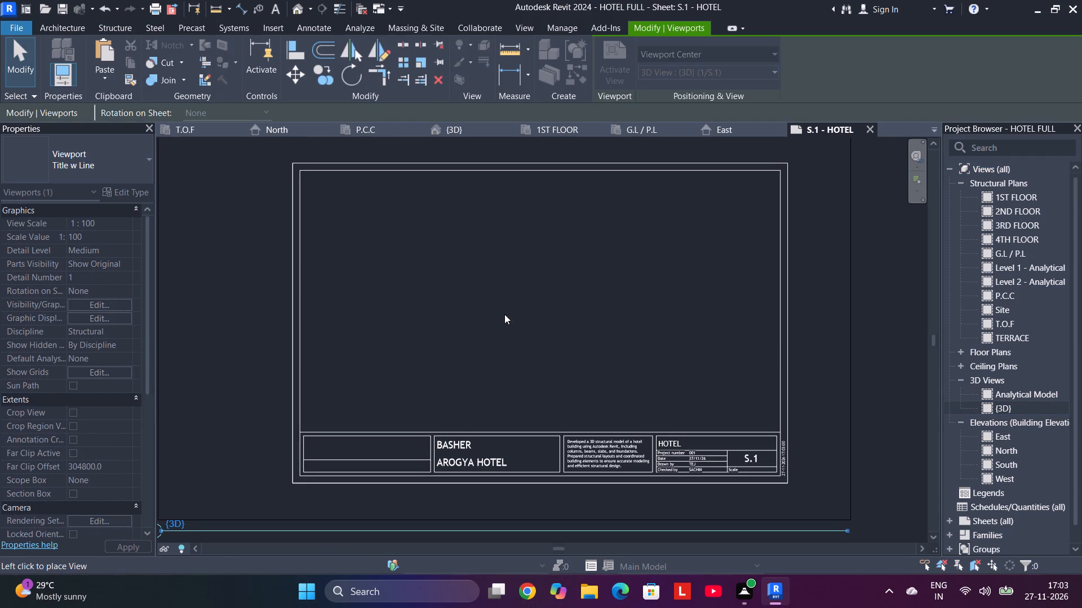
left_click(437, 321)
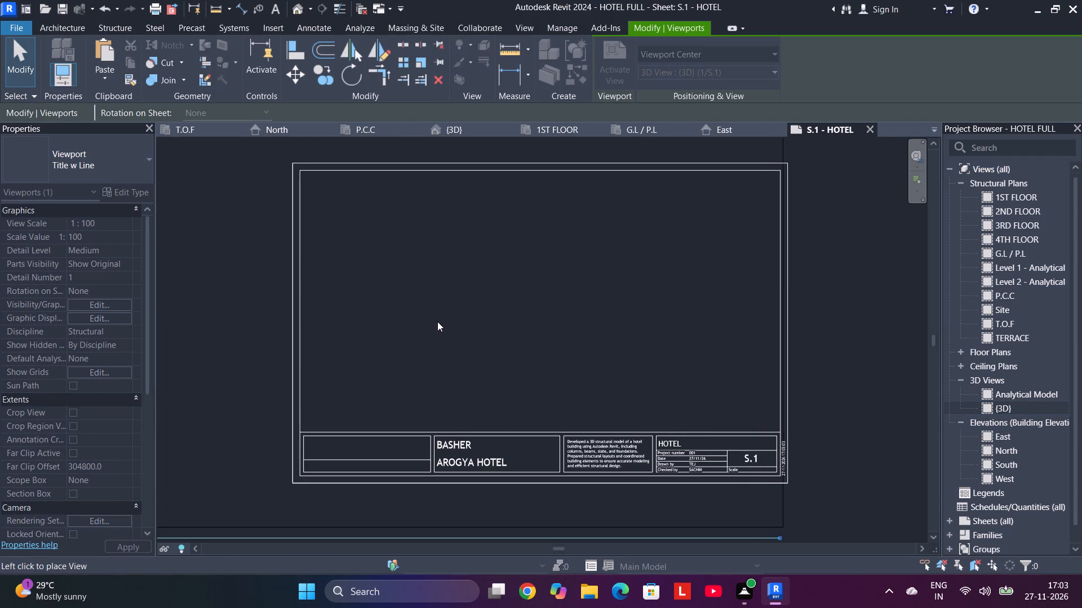
Set the view scale of the {3D} viewport on the sheet to 1 : 200.
scroll(527, 340, "down", 2)
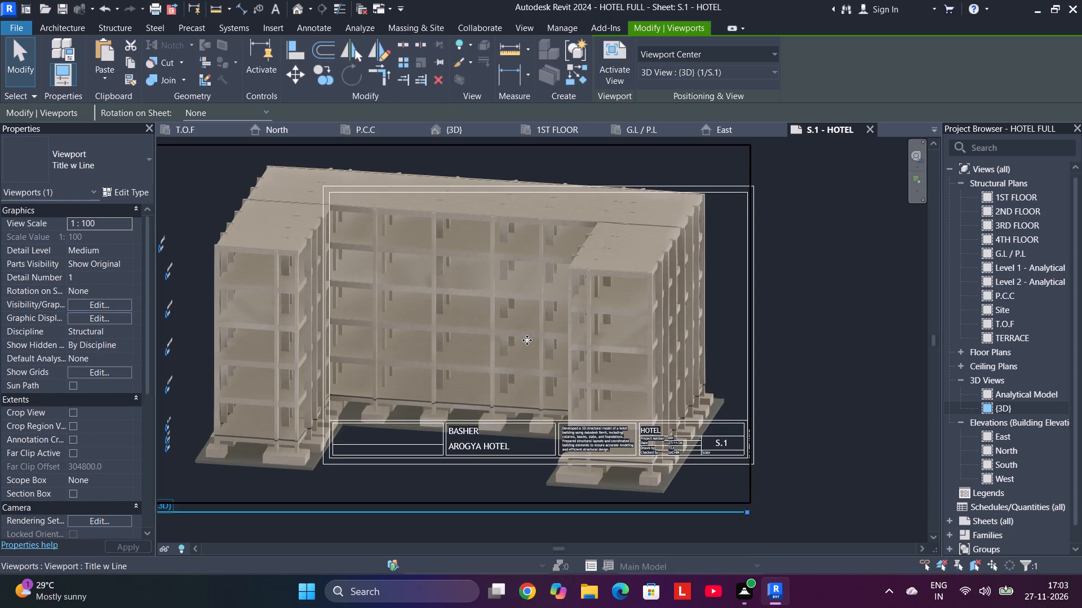
scroll(527, 340, "down", 2)
left_click(128, 225)
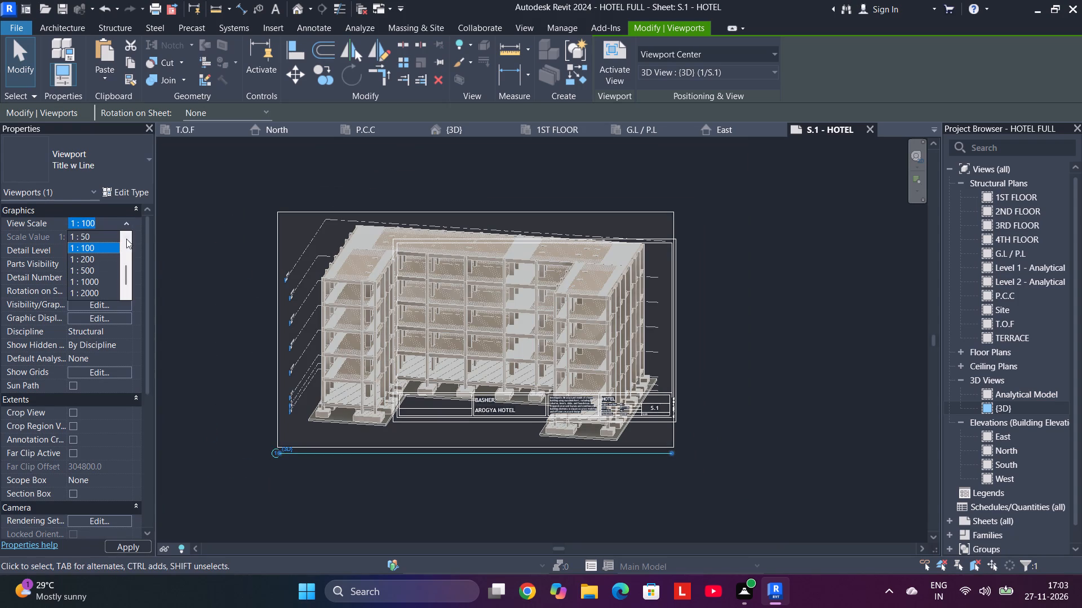
left_click(101, 261)
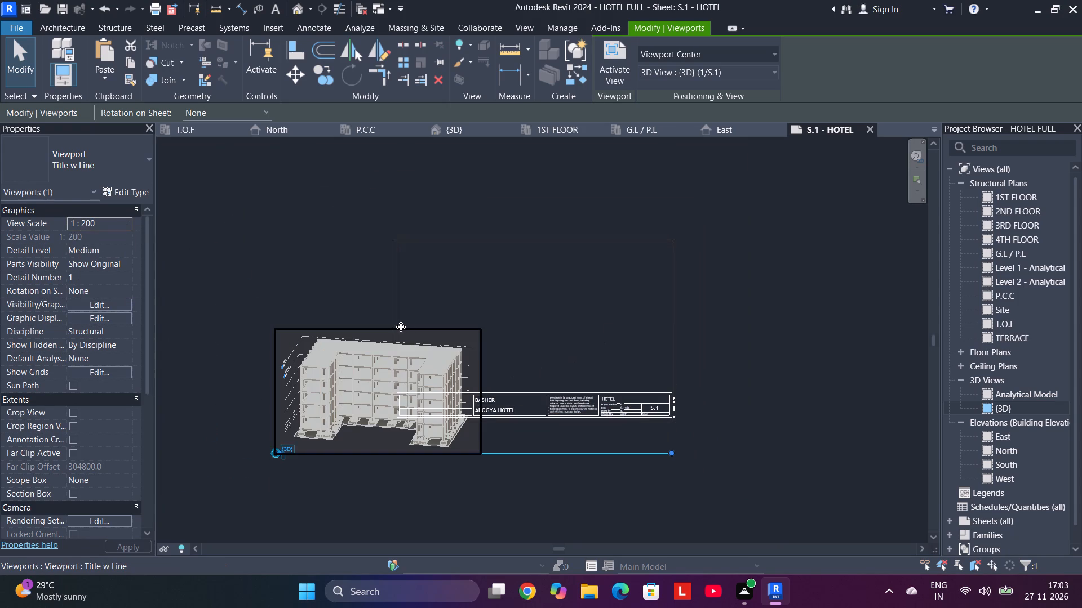
Move the {3D} viewport inside the sheet border, roughly centred above the title block.
left_click_drag(406, 330, 547, 267)
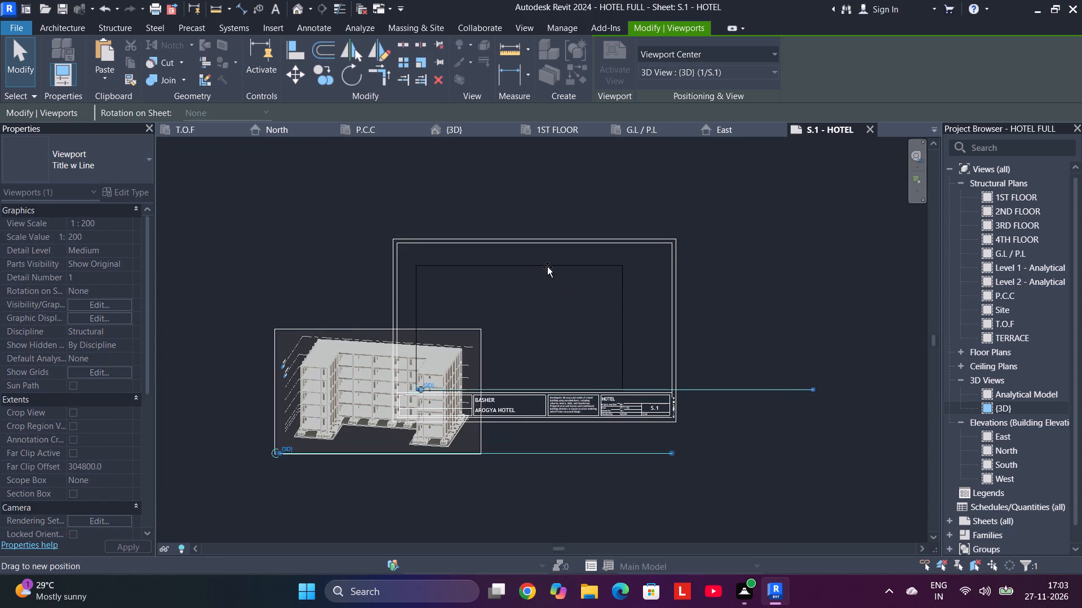
left_click_drag(547, 267, 564, 261)
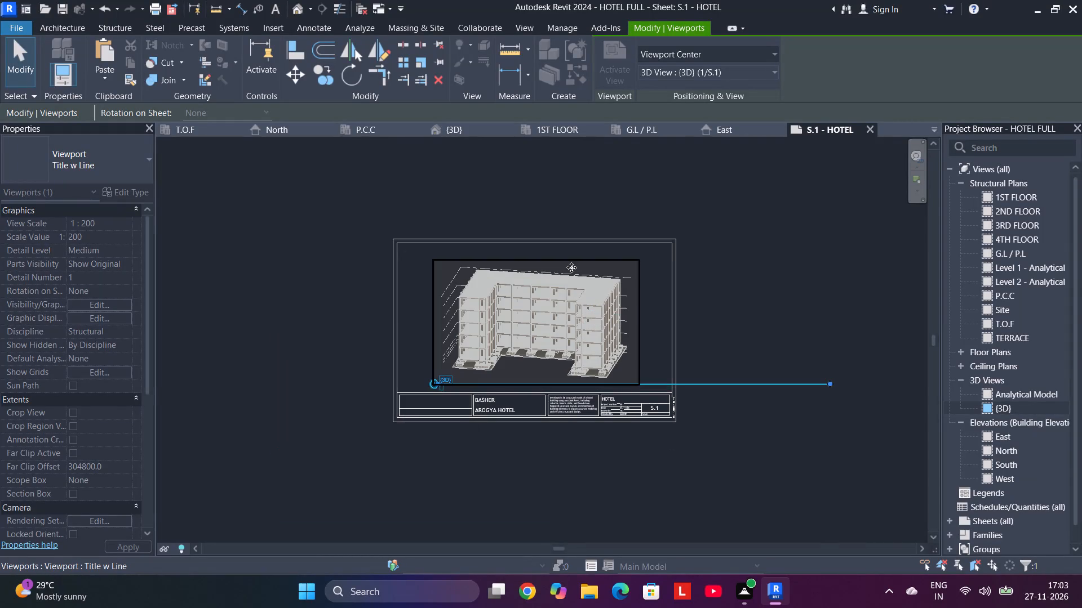
left_click(752, 324)
scroll(648, 375, "up", 4)
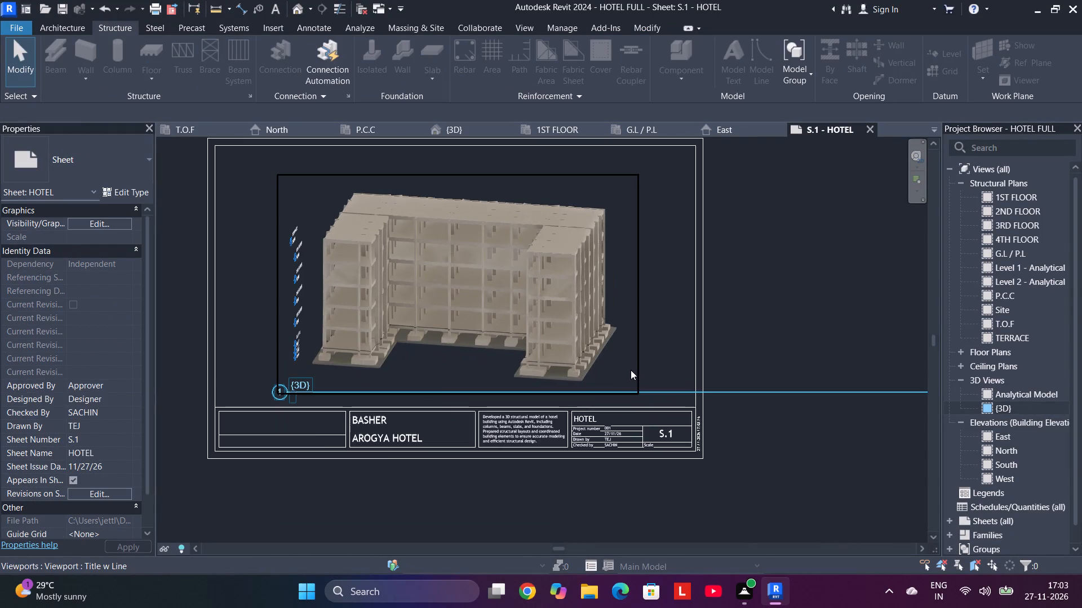
scroll(586, 360, "up", 3)
scroll(714, 323, "down", 4)
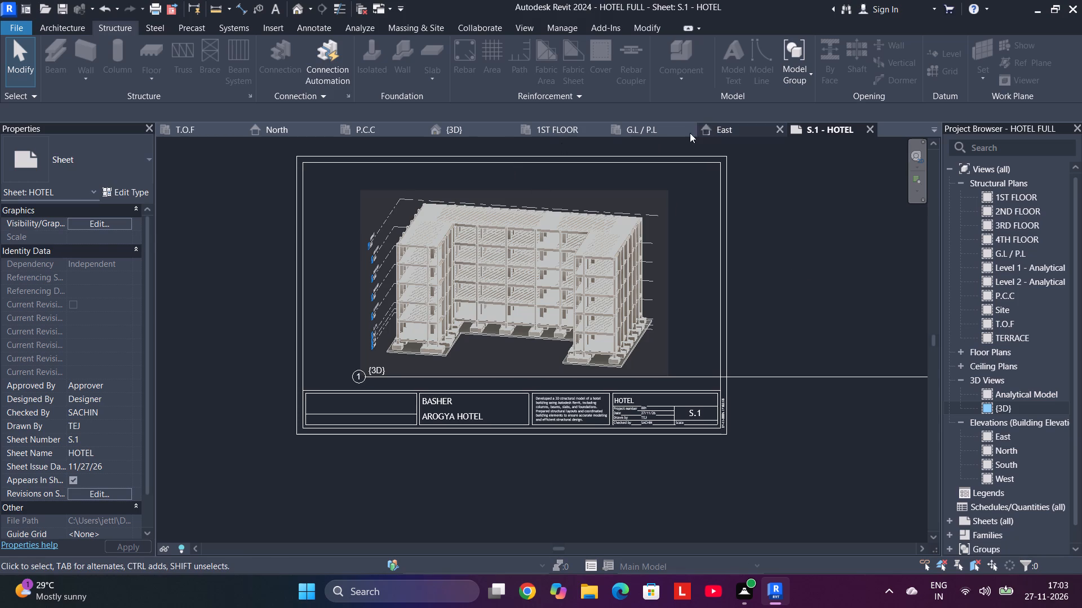
Temporarily hide all the level lines beside the building in the {3D} view.
left_click(473, 131)
scroll(588, 320, "down", 5)
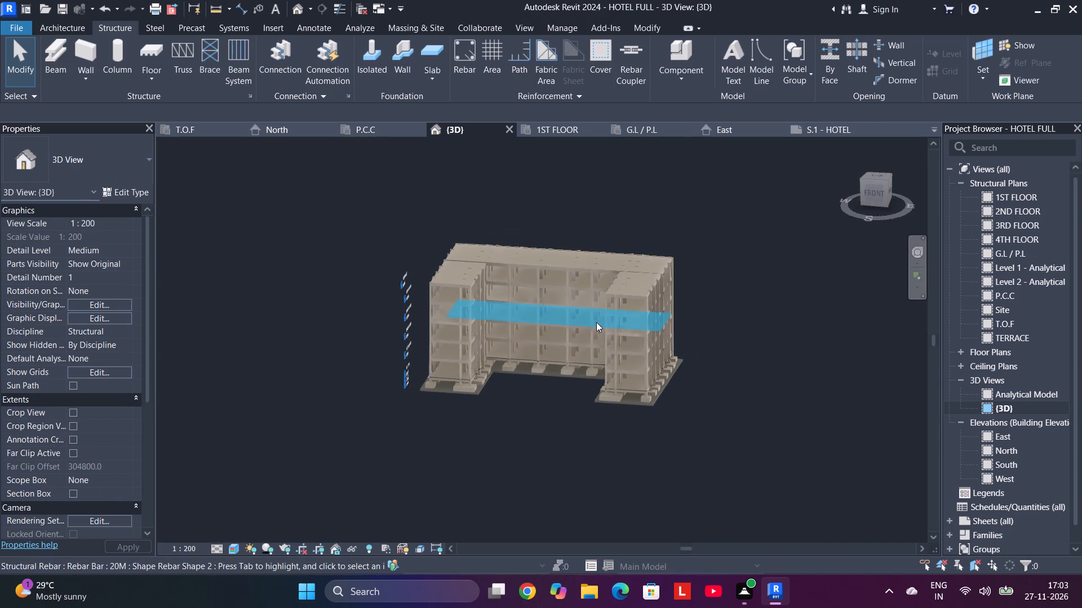
left_click_drag(397, 430, 383, 247)
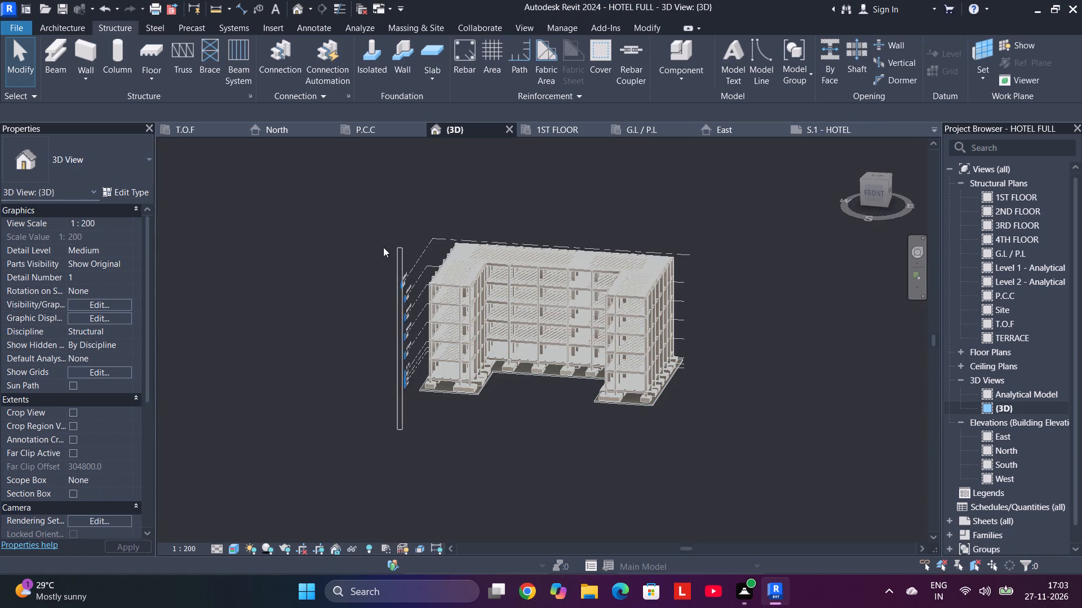
left_click_drag(383, 247, 350, 254)
left_click_drag(413, 421, 382, 232)
type("HH")
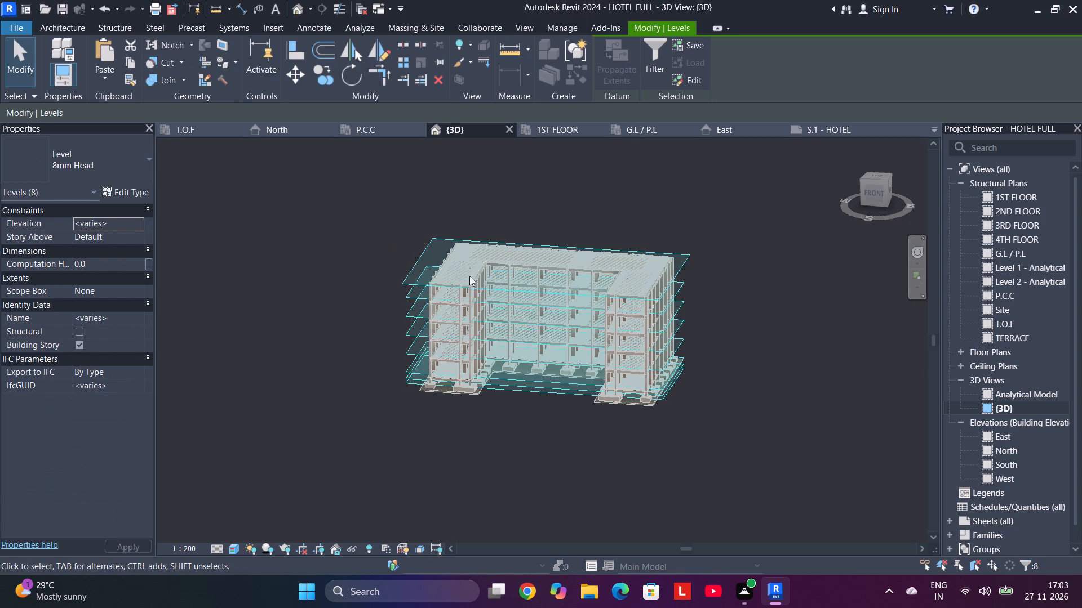
On the S.1 - HOTEL sheet, move the {3D} viewport's title and line well below the sheet border.
left_click(836, 121)
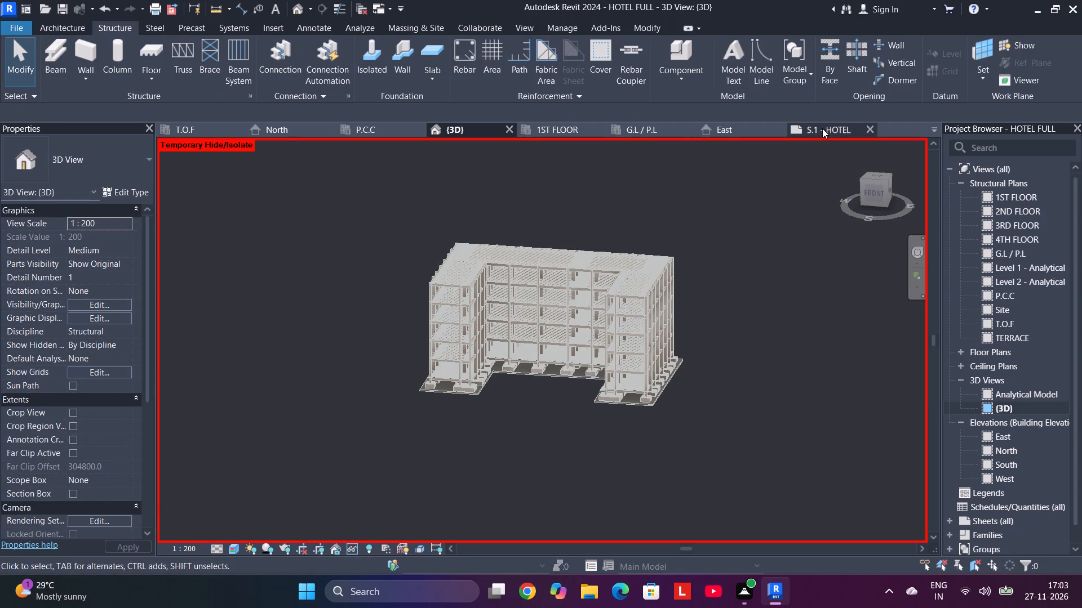
left_click(822, 128)
left_click(781, 251)
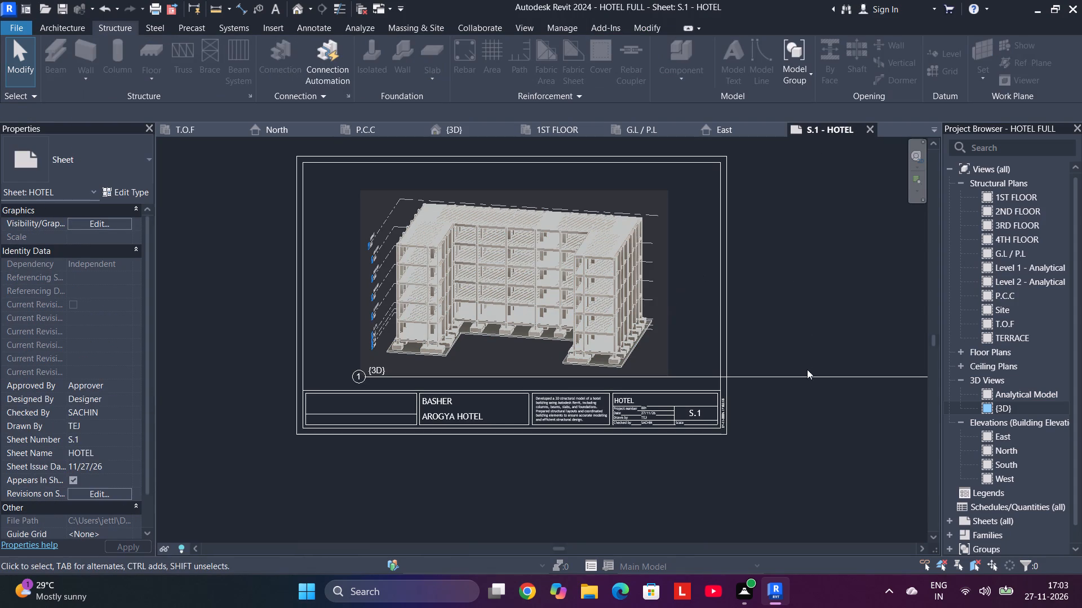
left_click(791, 394)
left_click(787, 374)
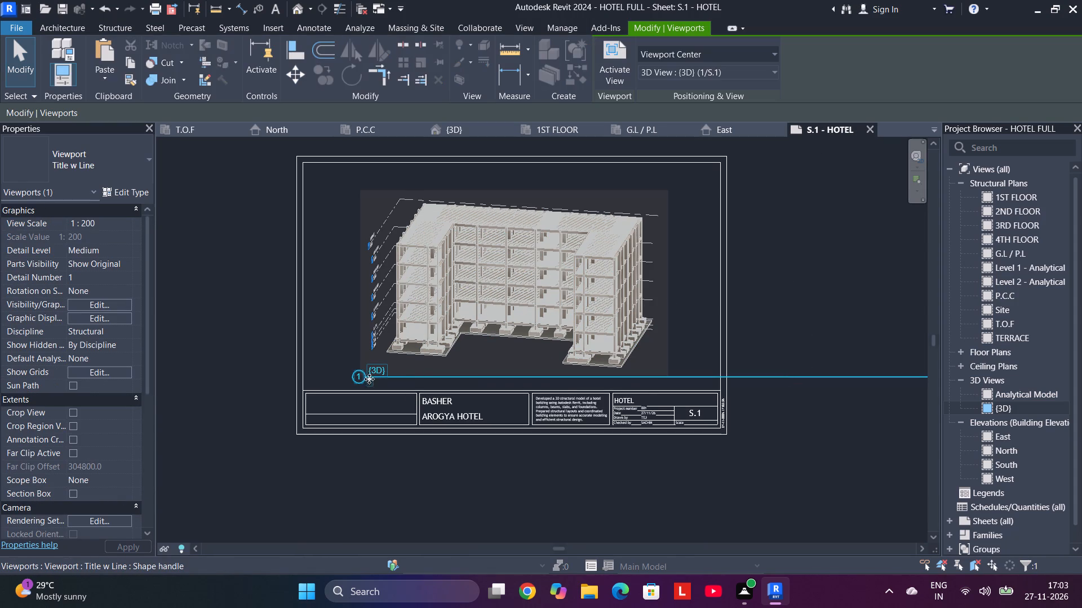
left_click_drag(368, 378, 366, 457)
left_click(366, 457)
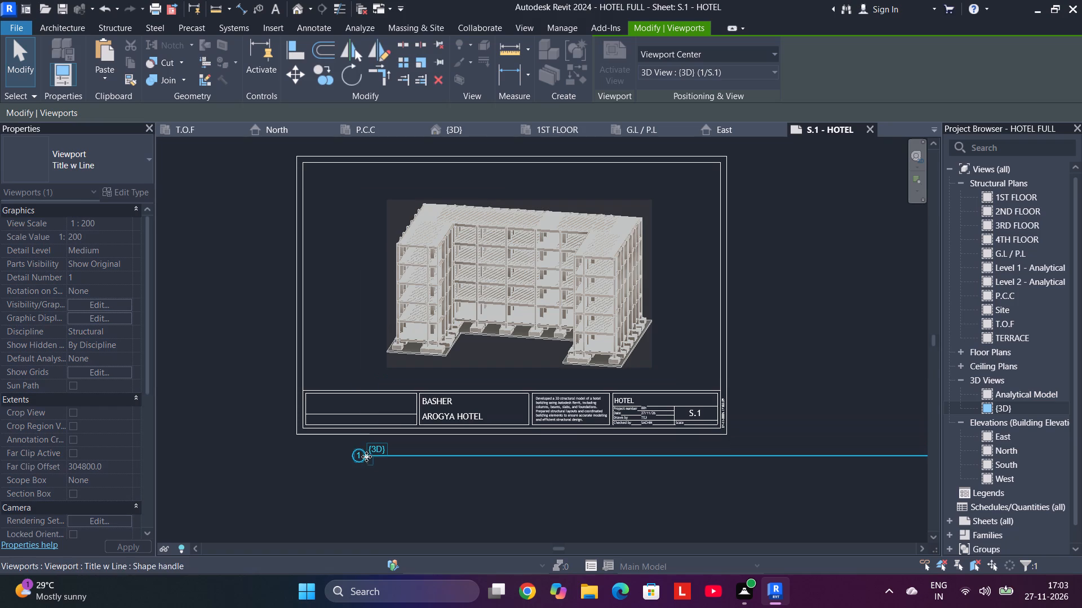
left_click_drag(369, 461, 370, 555)
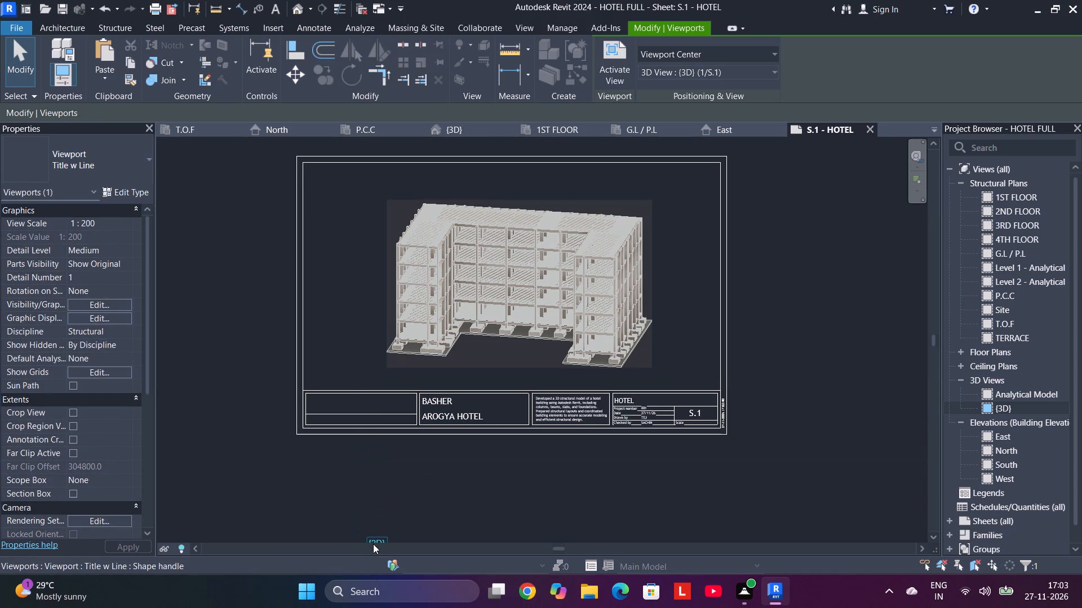
left_click(480, 479)
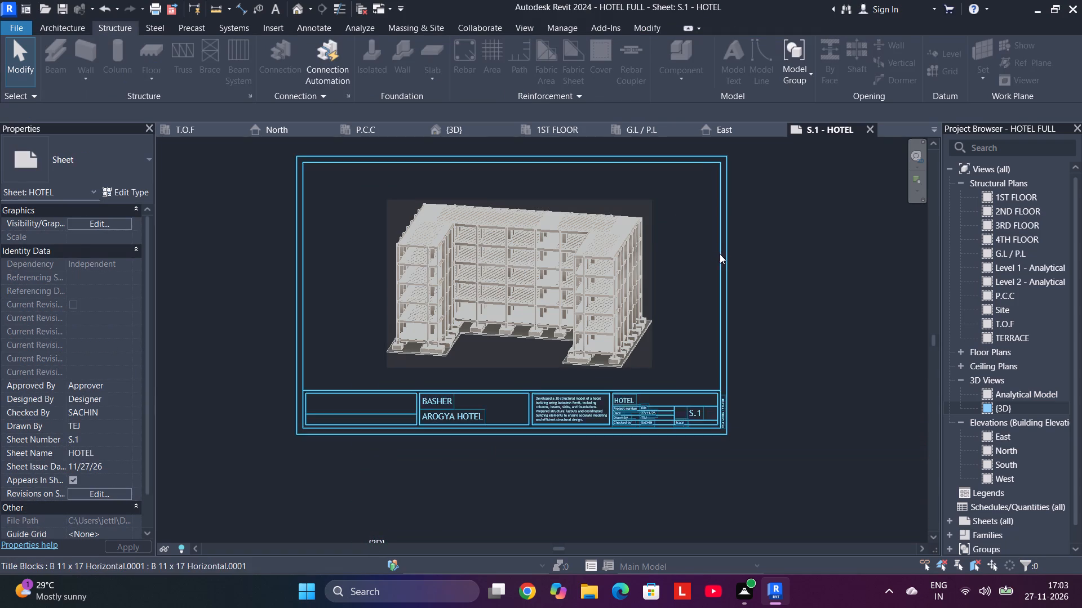
Shift the {3D} viewport to the left side of the drawing area, close to the sheet's inner border.
scroll(766, 269, "up", 4)
scroll(766, 269, "down", 2)
middle_click_drag(767, 265, 848, 256)
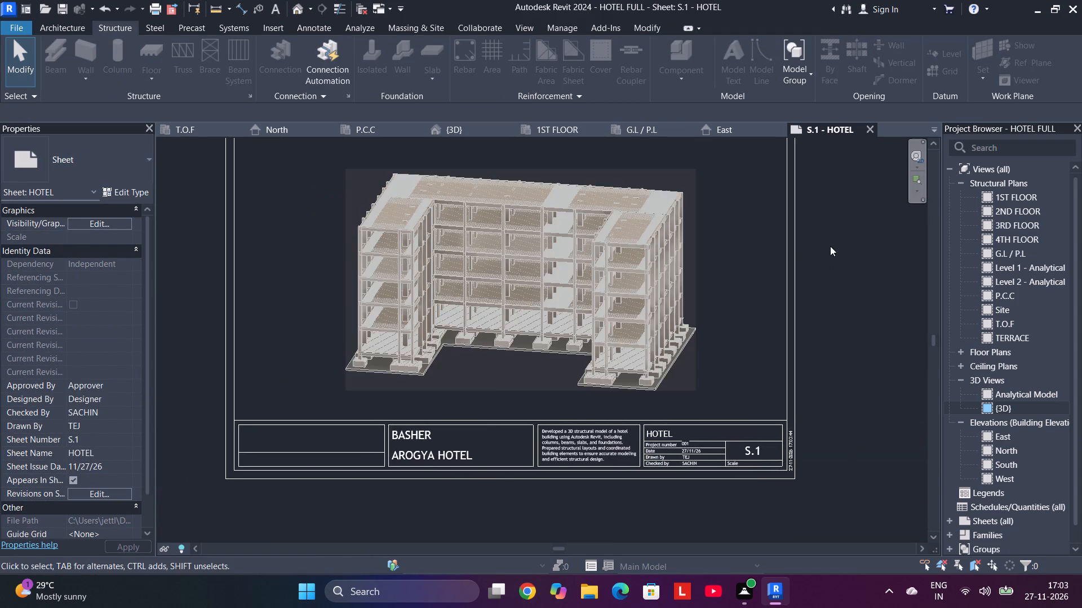
scroll(810, 245, "down", 2)
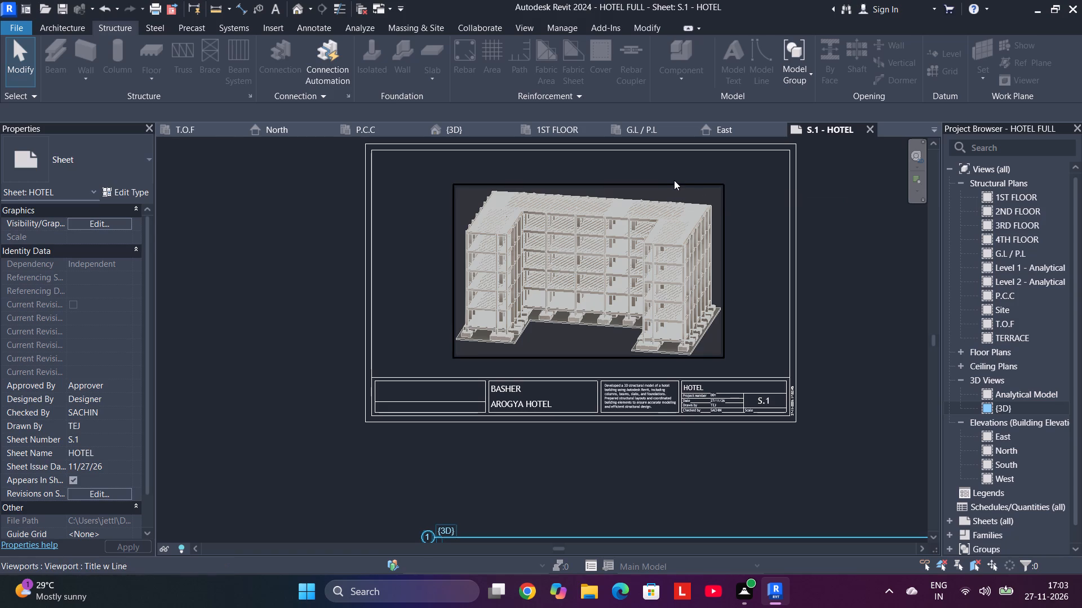
left_click(674, 180)
left_click_drag(667, 184, 600, 173)
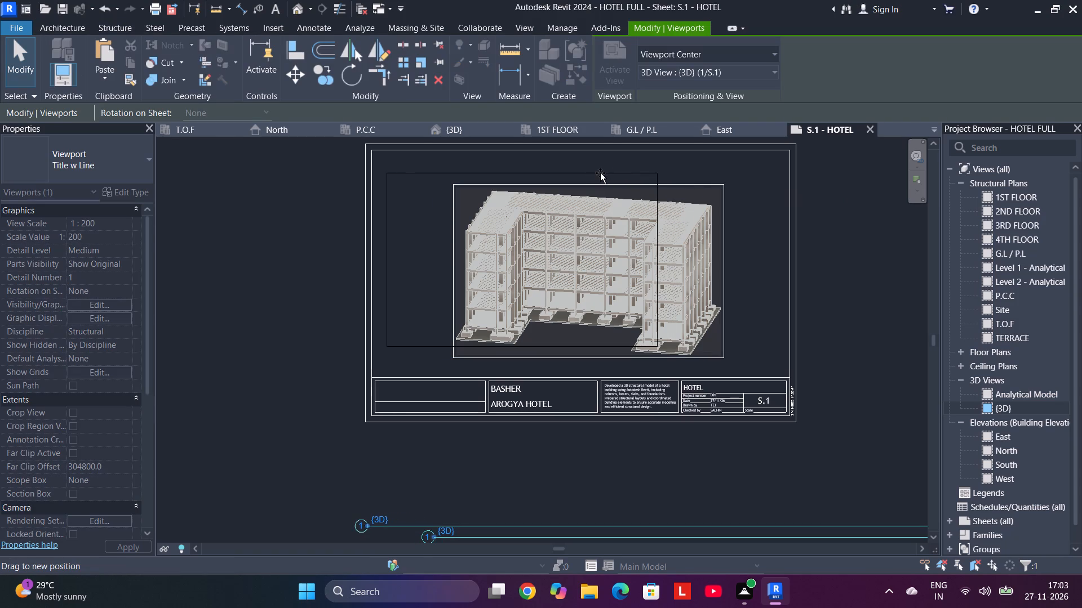
left_click_drag(600, 173, 594, 177)
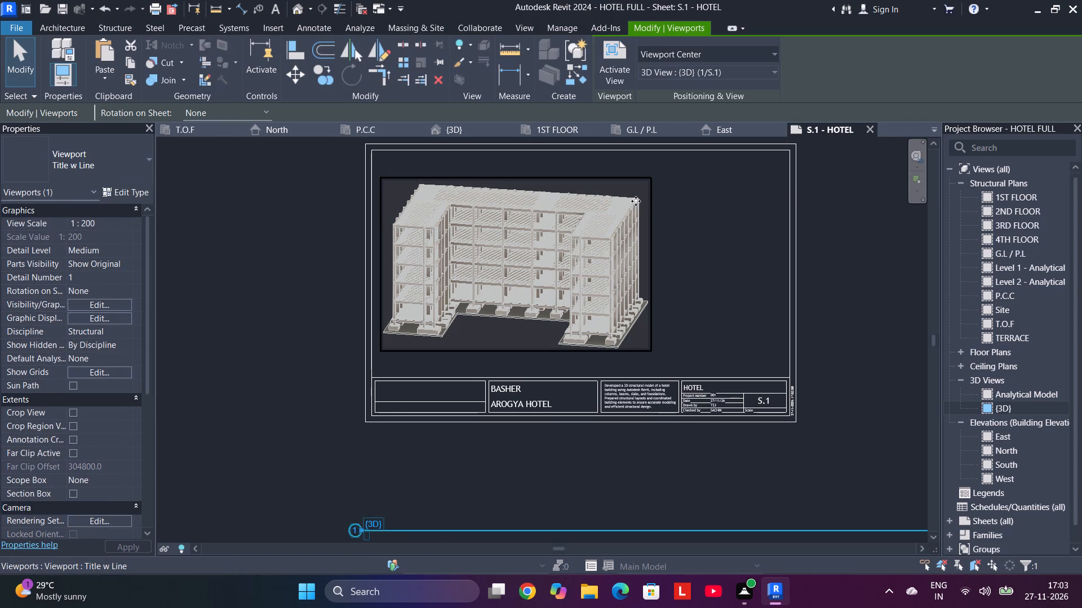
left_click(858, 260)
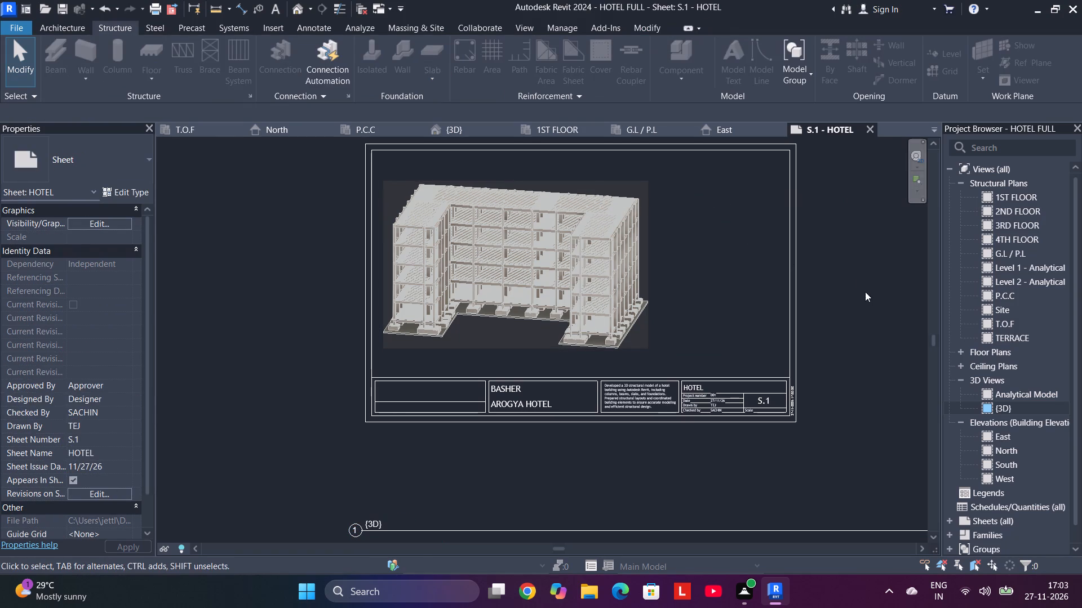
Examine the S.1 - HOTEL sheet's layout and the empty area beside the {3D} viewport.
middle_click_drag(874, 270, 827, 271)
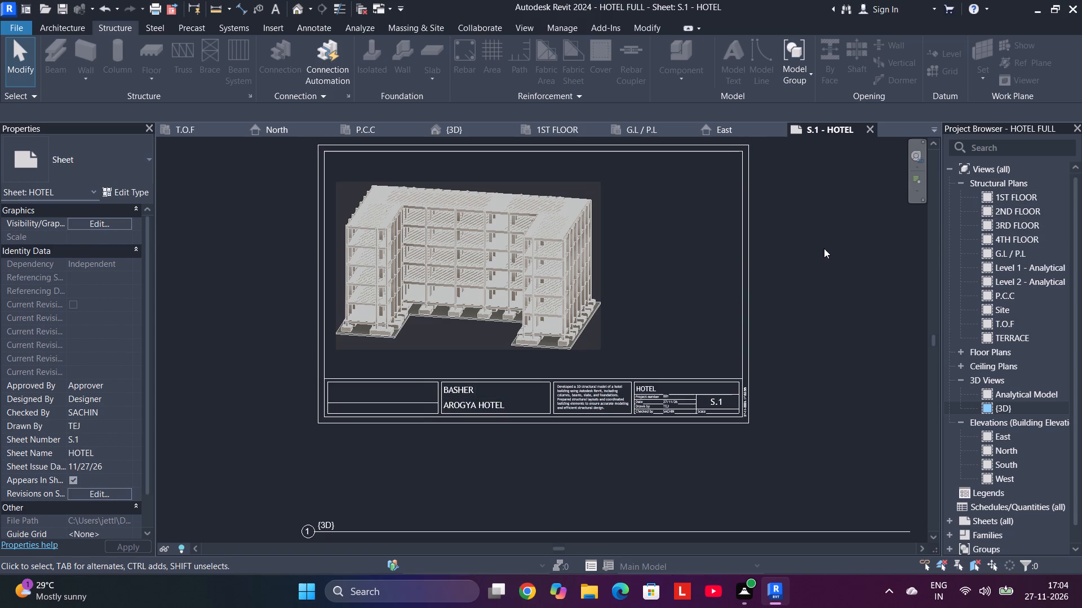
middle_click_drag(830, 250, 825, 292)
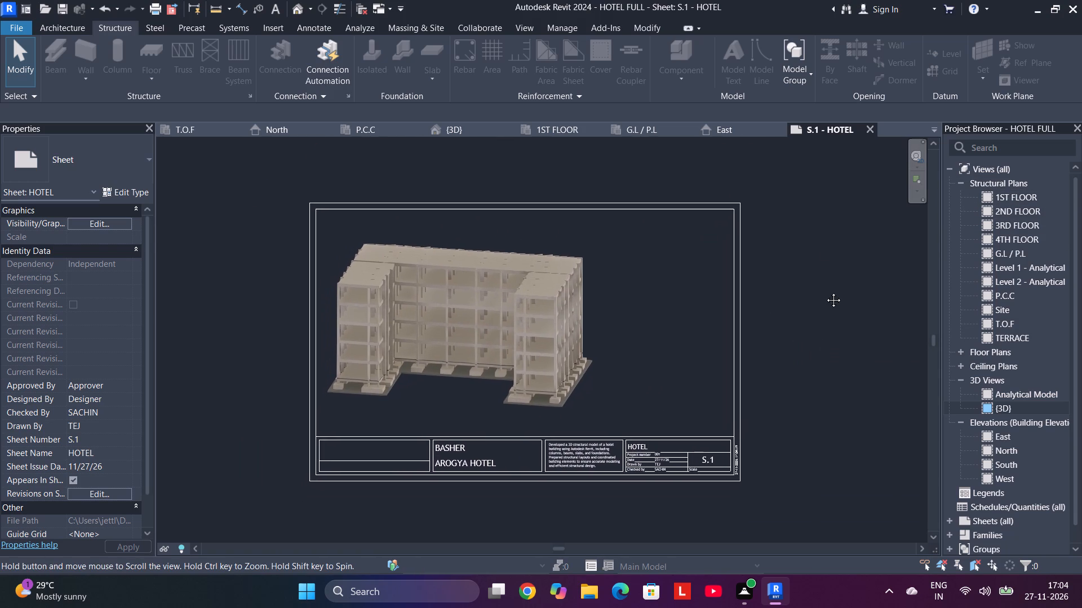
middle_click_drag(825, 292, 825, 289)
scroll(699, 312, "up", 2)
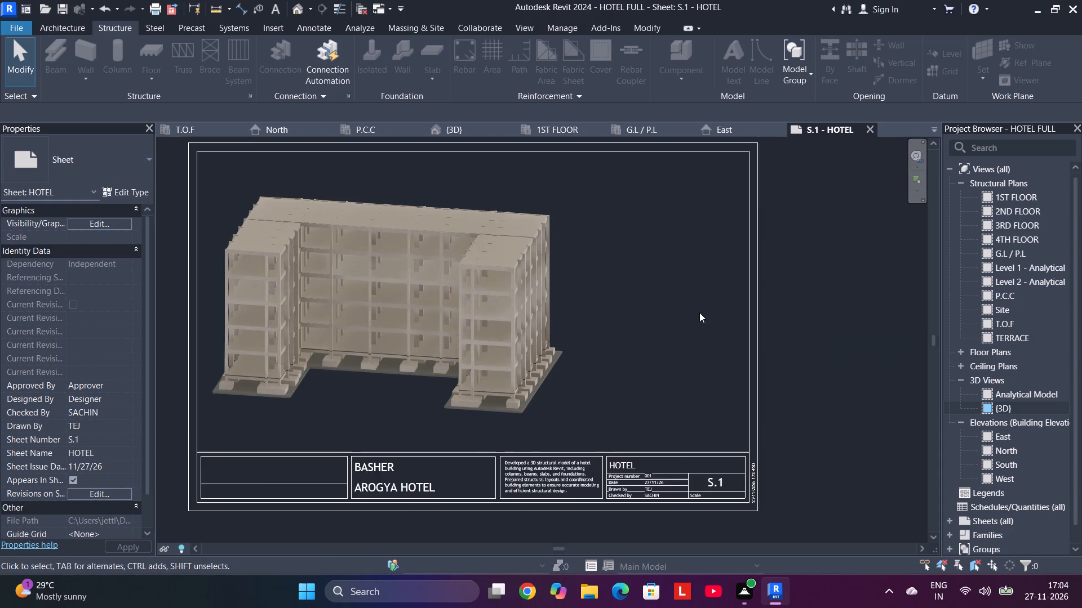
middle_click_drag(699, 312, 657, 373)
scroll(530, 234, "up", 4)
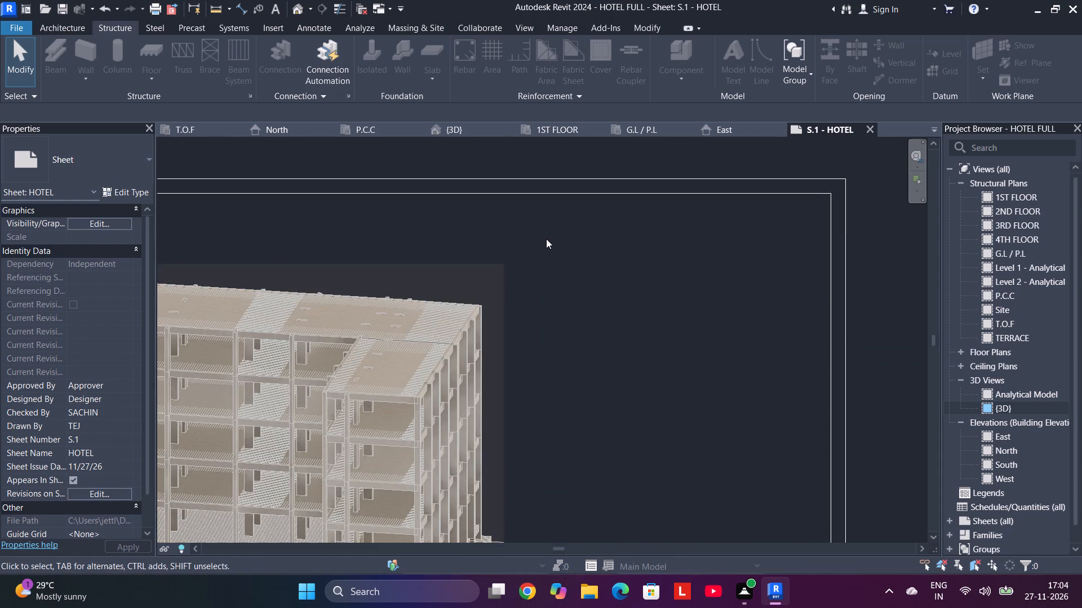
scroll(546, 239, "down", 4)
middle_click_drag(606, 339, 442, 351)
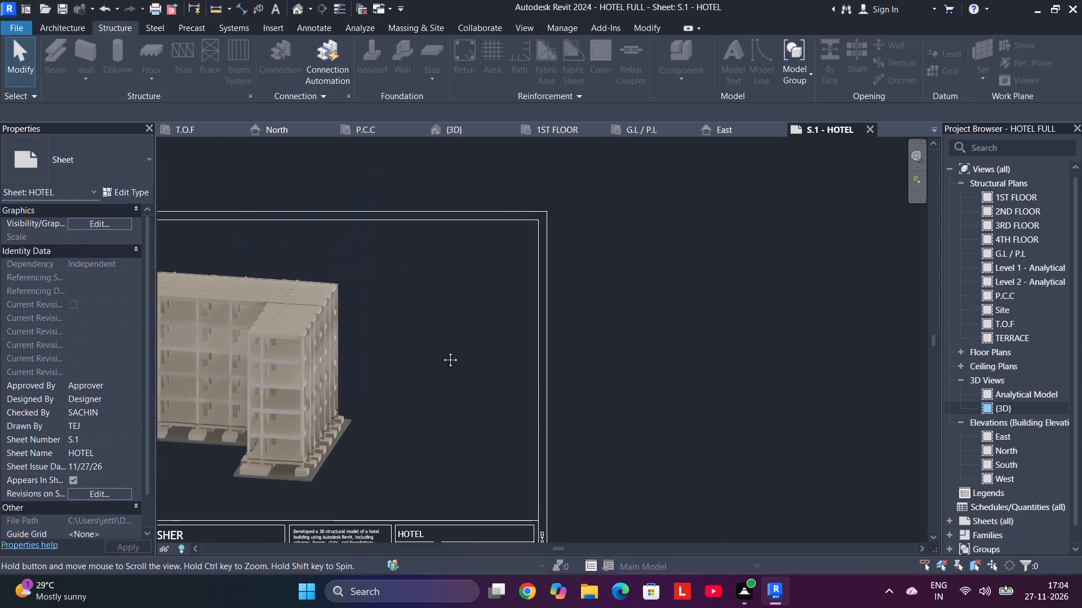
Inspect the {3D} viewport and the title block on the S.1 - HOTEL sheet.
middle_click_drag(442, 351, 611, 330)
scroll(541, 366, "up", 6)
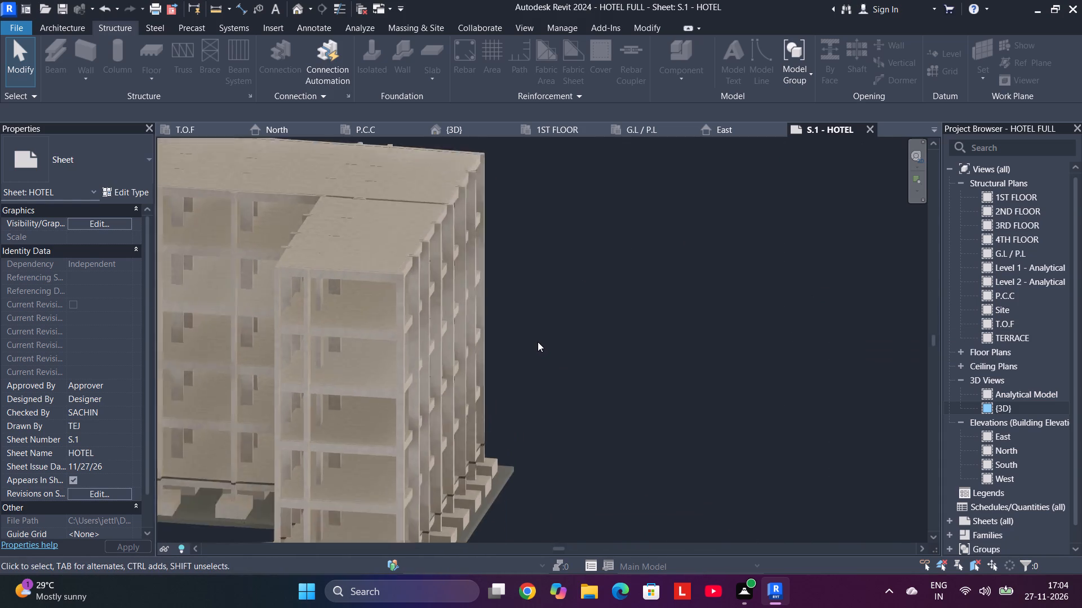
scroll(538, 342, "up", 2)
scroll(538, 342, "down", 12)
middle_click_drag(565, 331, 583, 292)
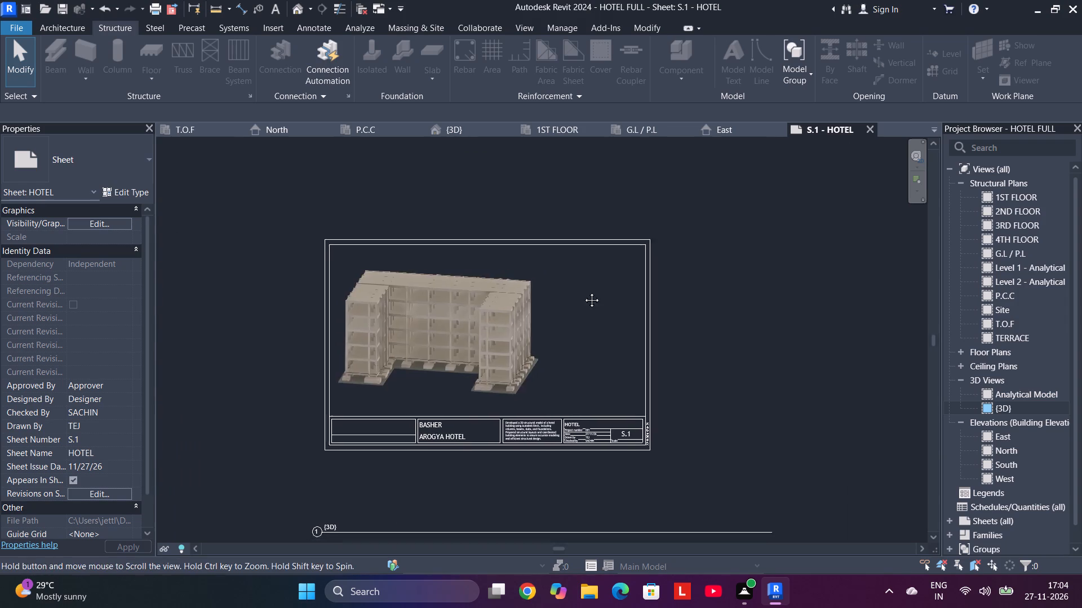
middle_click_drag(583, 292, 589, 282)
scroll(568, 374, "up", 8)
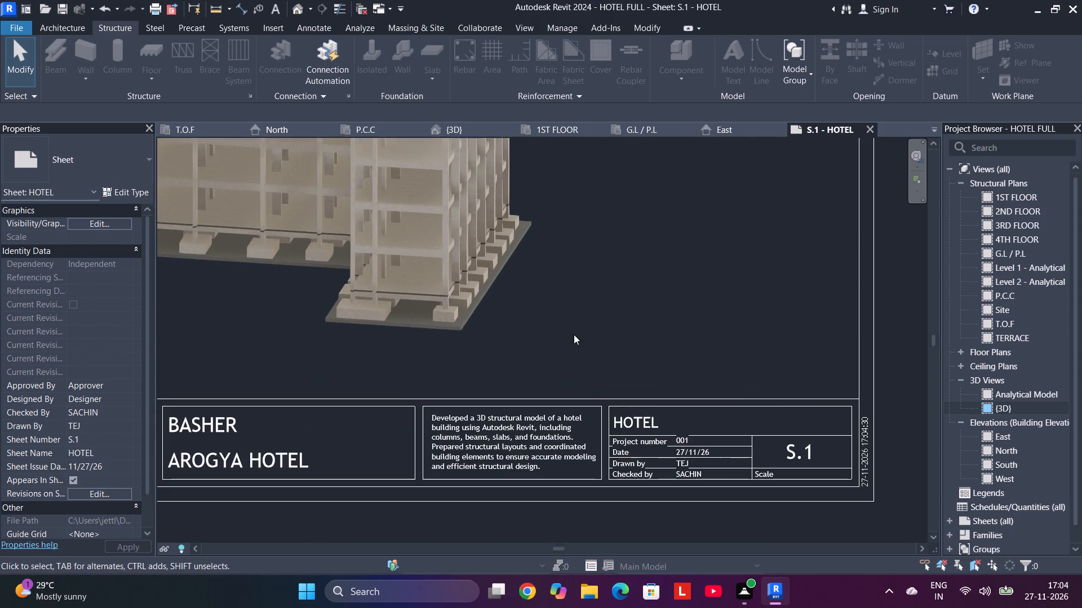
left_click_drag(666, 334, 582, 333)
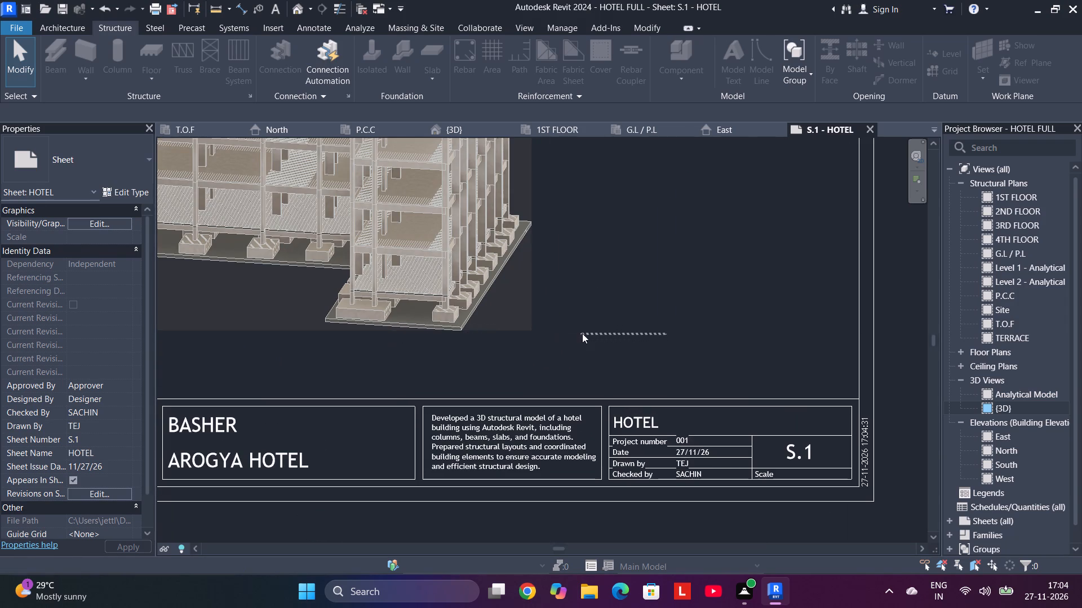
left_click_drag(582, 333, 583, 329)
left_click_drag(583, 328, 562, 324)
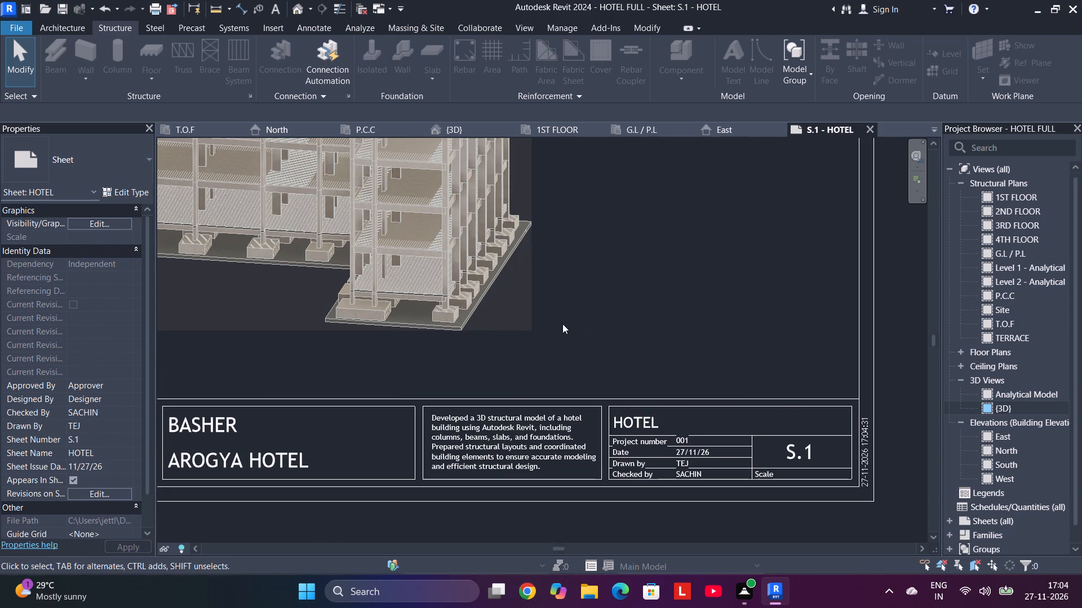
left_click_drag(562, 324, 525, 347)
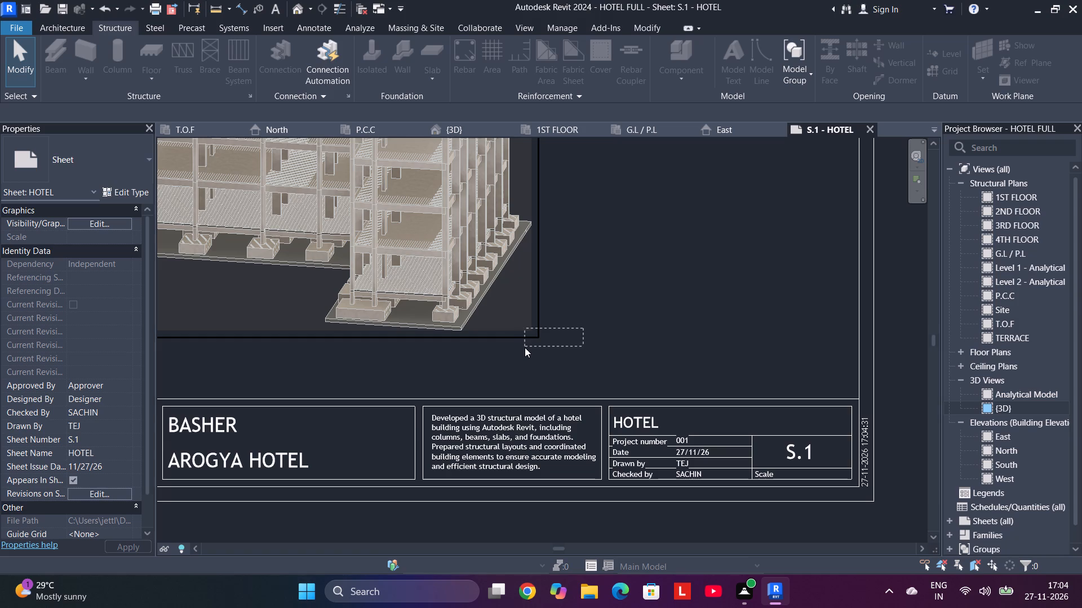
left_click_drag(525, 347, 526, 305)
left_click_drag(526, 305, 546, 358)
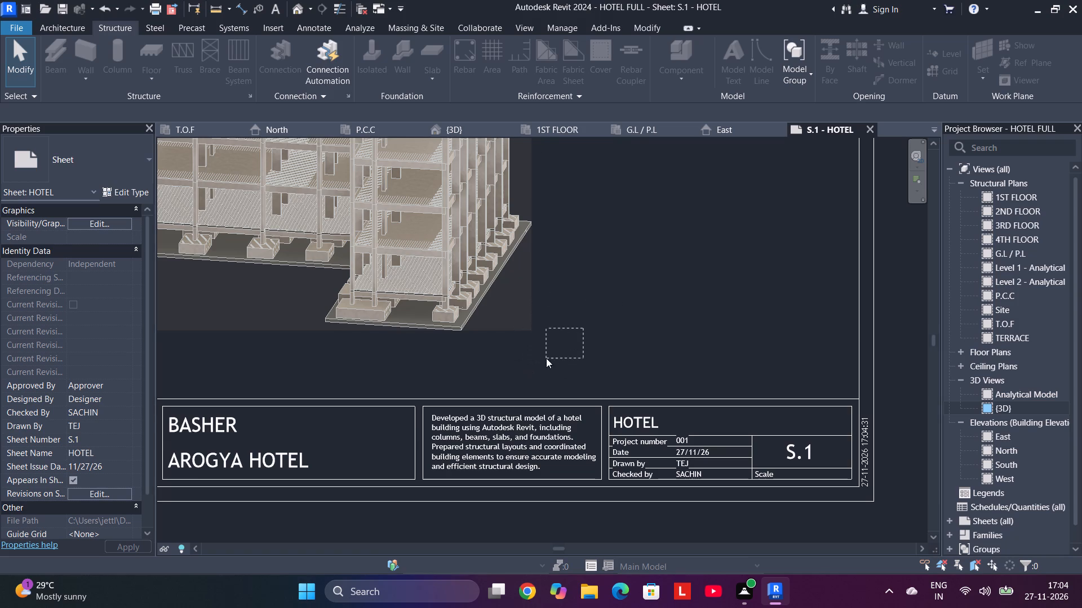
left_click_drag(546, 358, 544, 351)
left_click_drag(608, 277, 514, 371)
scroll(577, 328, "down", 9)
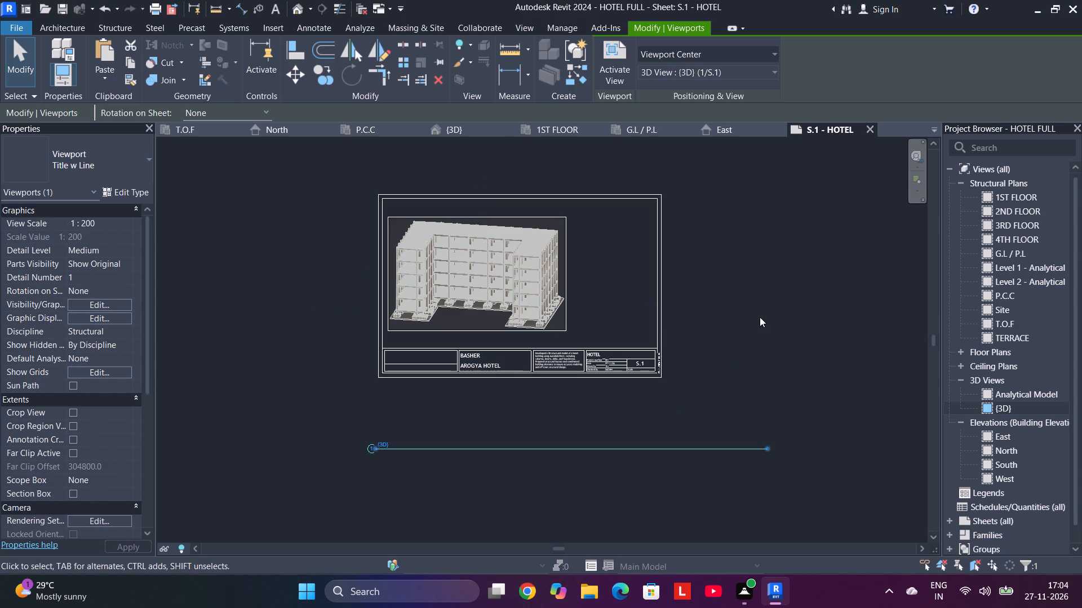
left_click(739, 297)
Examine the free drawing area between the building's 3D view and the sheet's inner border.
scroll(610, 278, "up", 9)
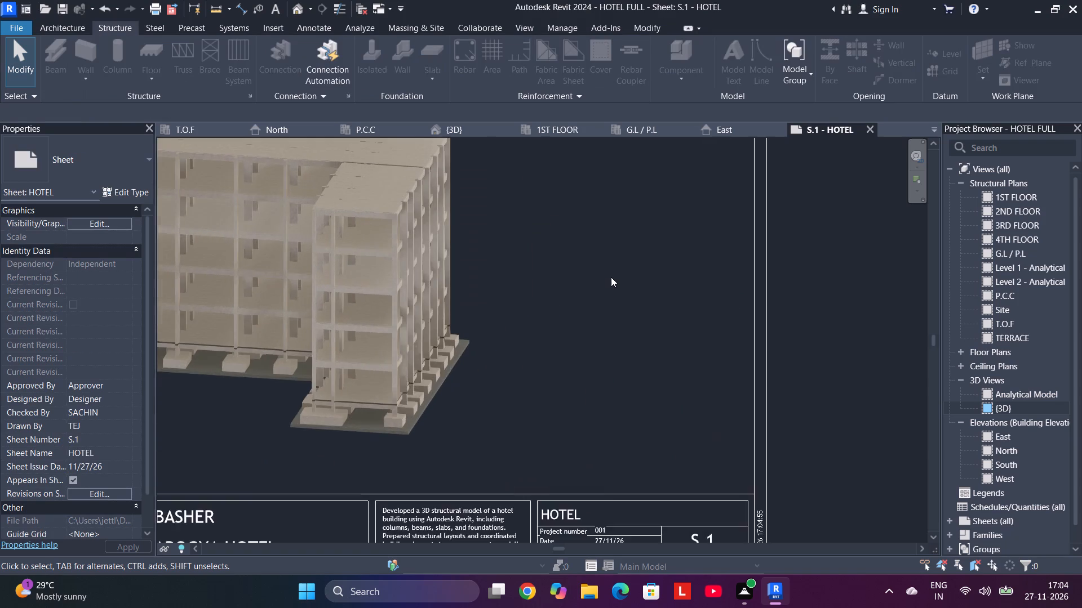
scroll(611, 277, "down", 4)
scroll(611, 277, "up", 1)
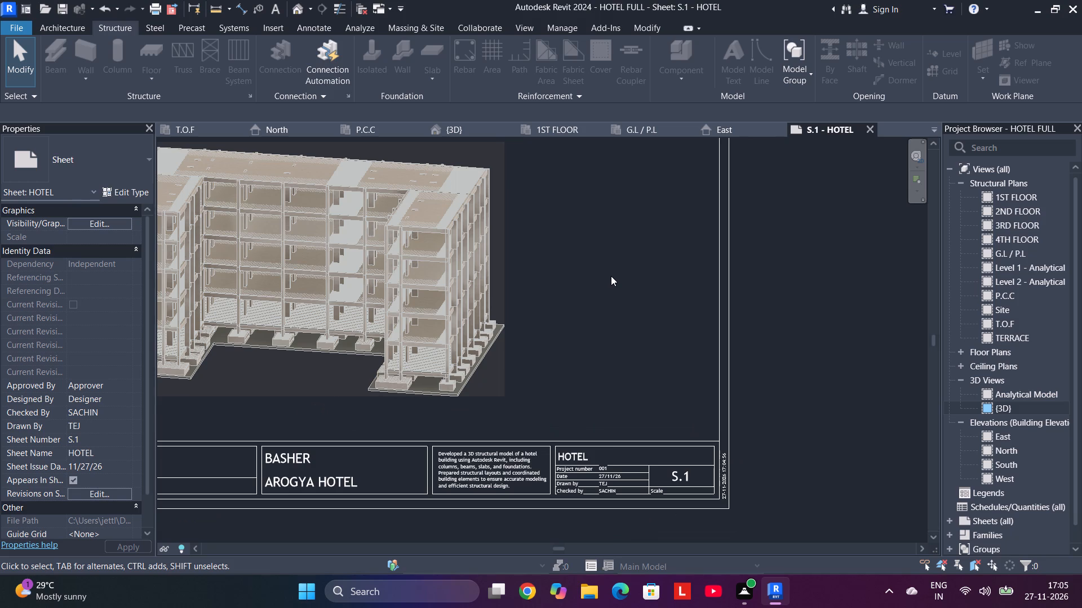
scroll(614, 275, "down", 3)
middle_click_drag(614, 275, 592, 318)
middle_click_drag(582, 324, 560, 334)
scroll(577, 295, "up", 3)
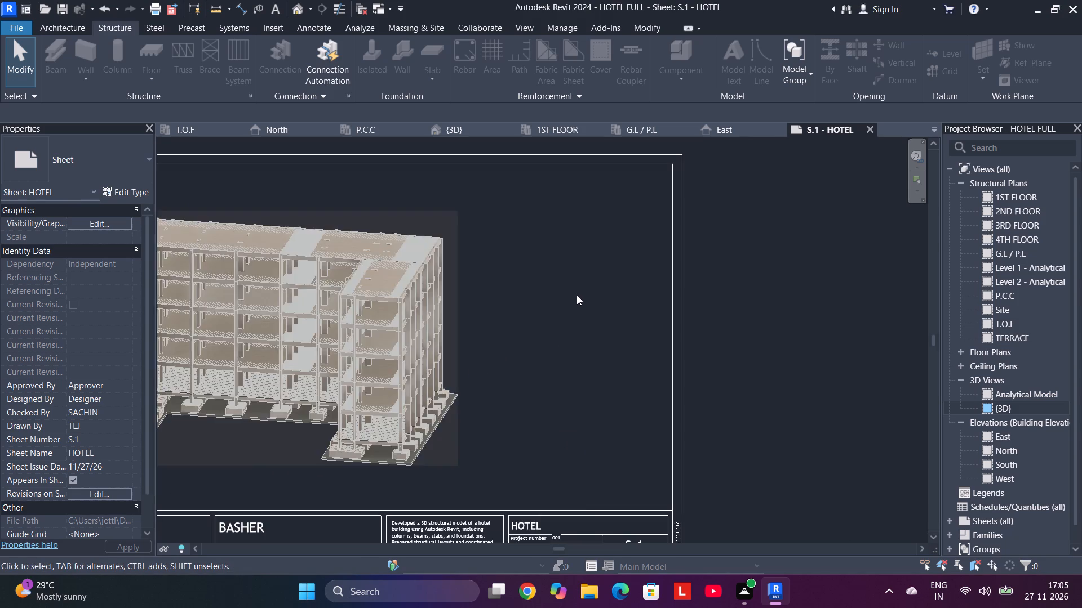
scroll(577, 295, "up", 5)
middle_click_drag(577, 295, 546, 414)
scroll(546, 381, "down", 3)
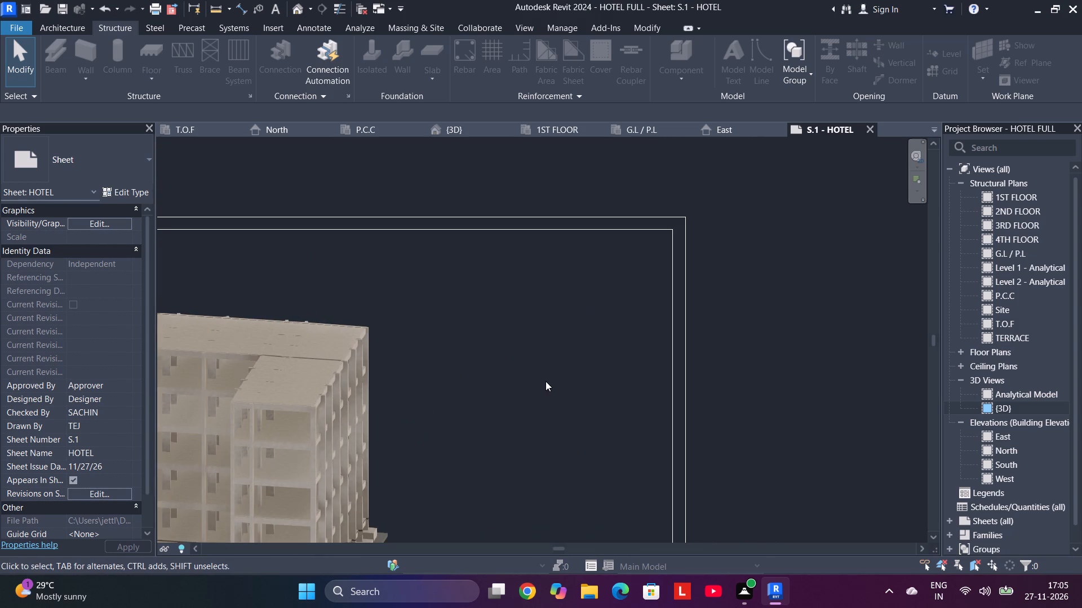
middle_click_drag(546, 381, 514, 351)
middle_click_drag(462, 316, 522, 331)
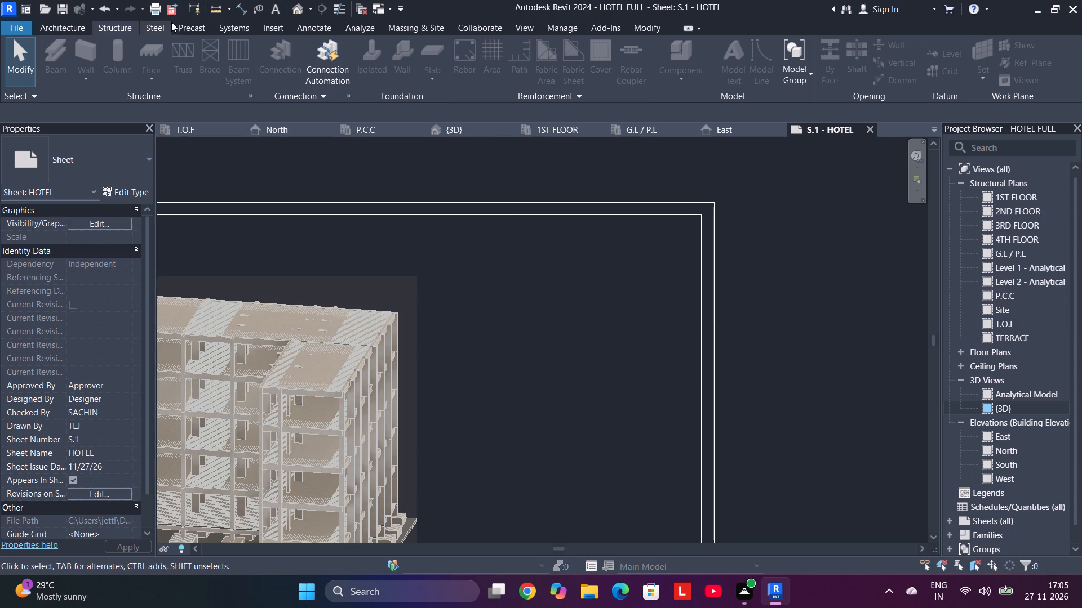
Place the 1ST FLOOR structural plan on the S.1 - HOTEL sheet.
left_click(986, 195)
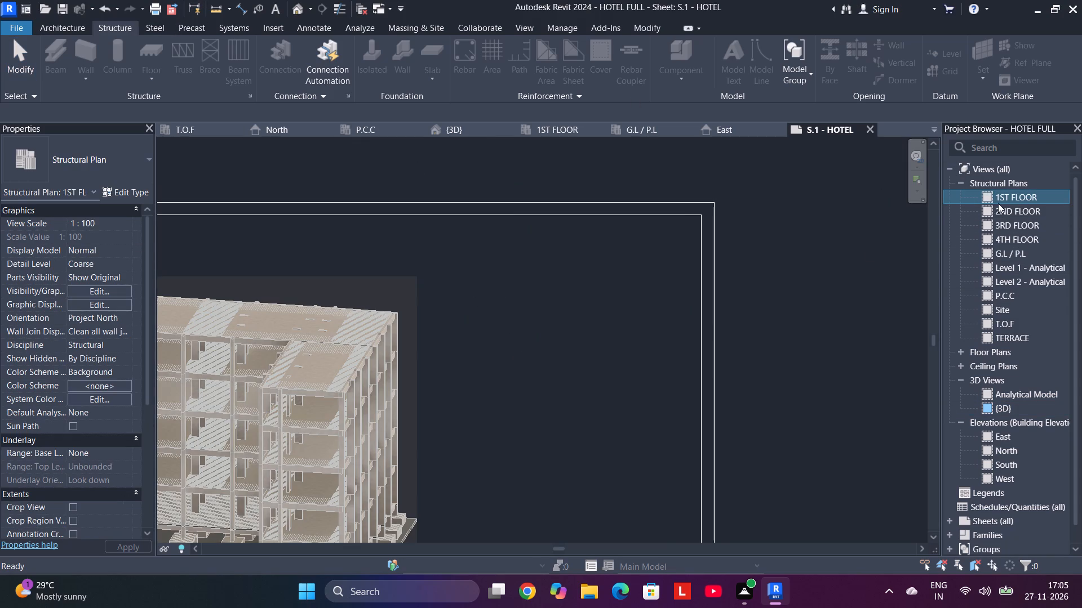
left_click(991, 213)
left_click(992, 198)
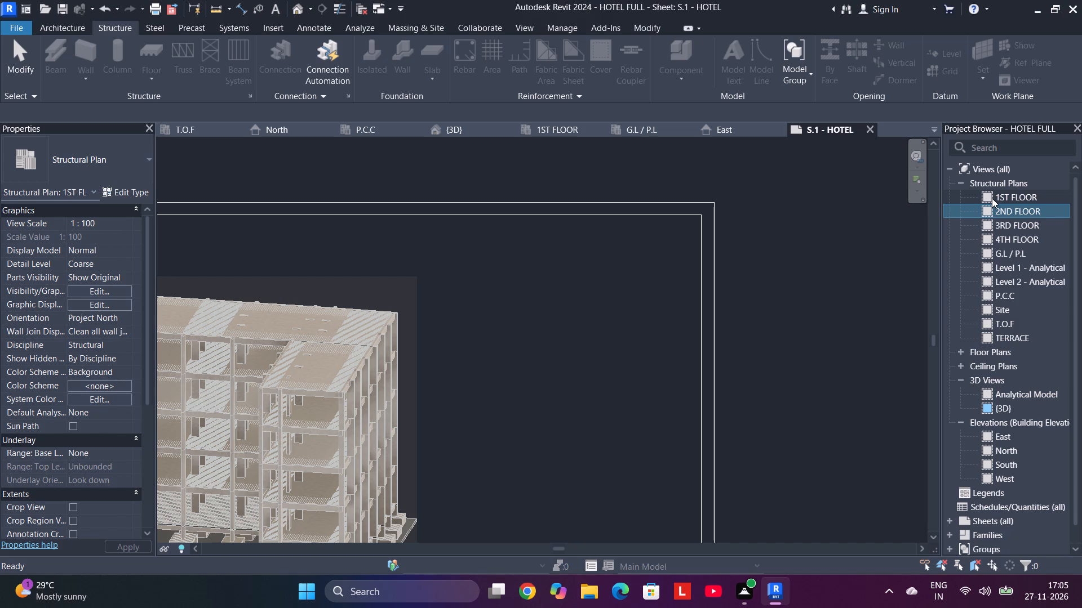
left_click_drag(992, 198, 544, 320)
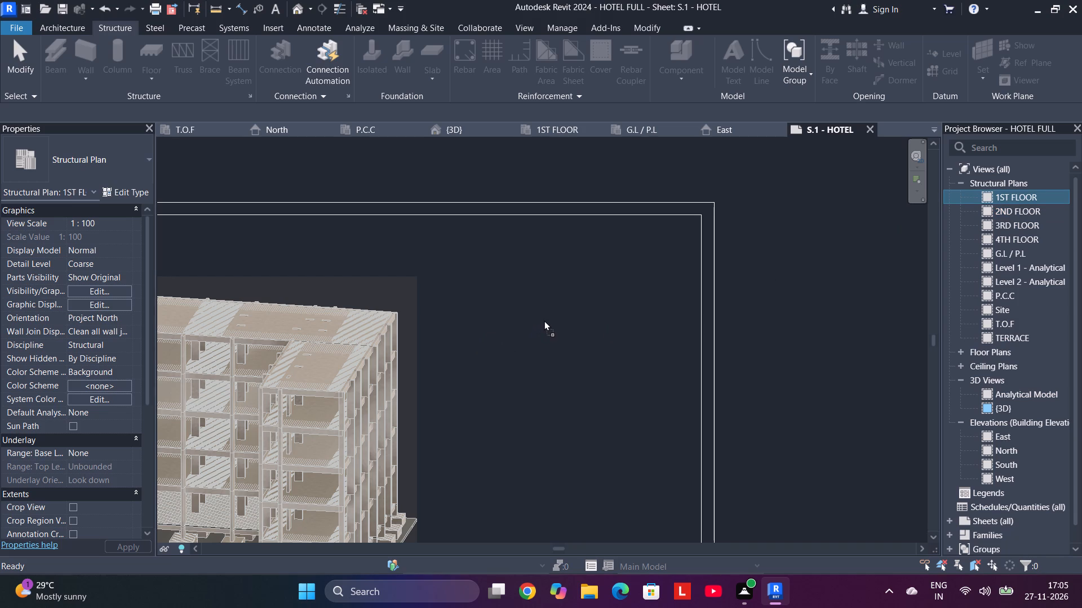
left_click_drag(544, 320, 983, 209)
left_click_drag(988, 197, 555, 309)
left_click_drag(555, 309, 565, 314)
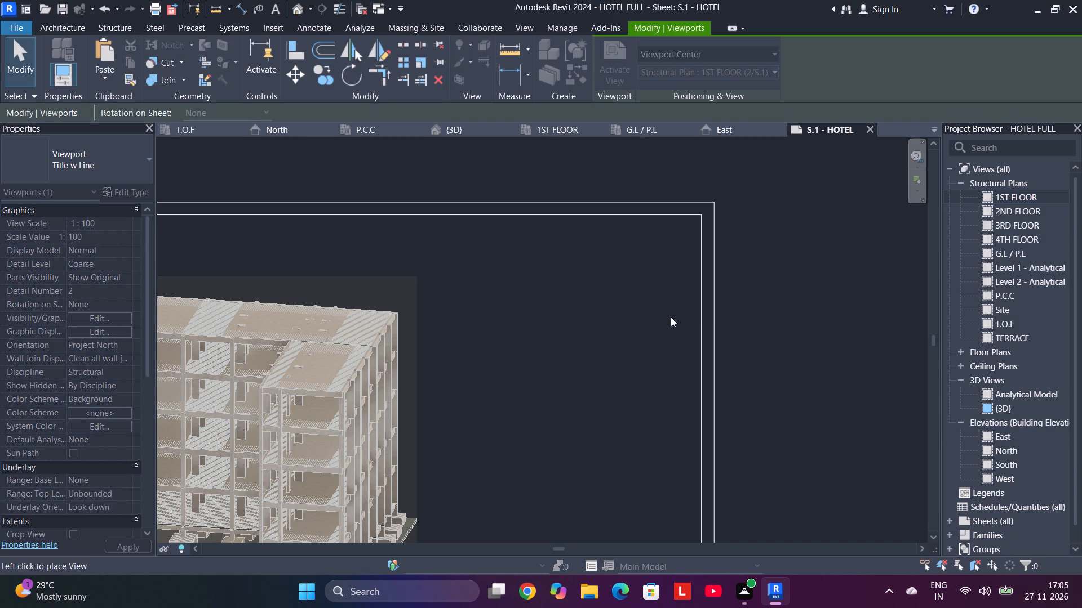
scroll(671, 317, "down", 4)
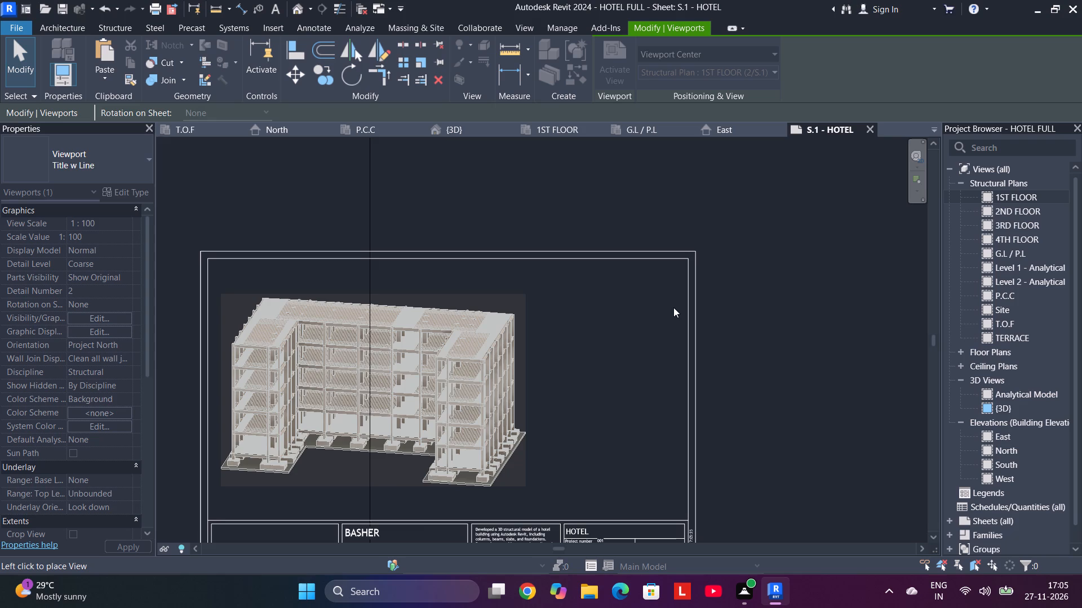
scroll(582, 358, "down", 5)
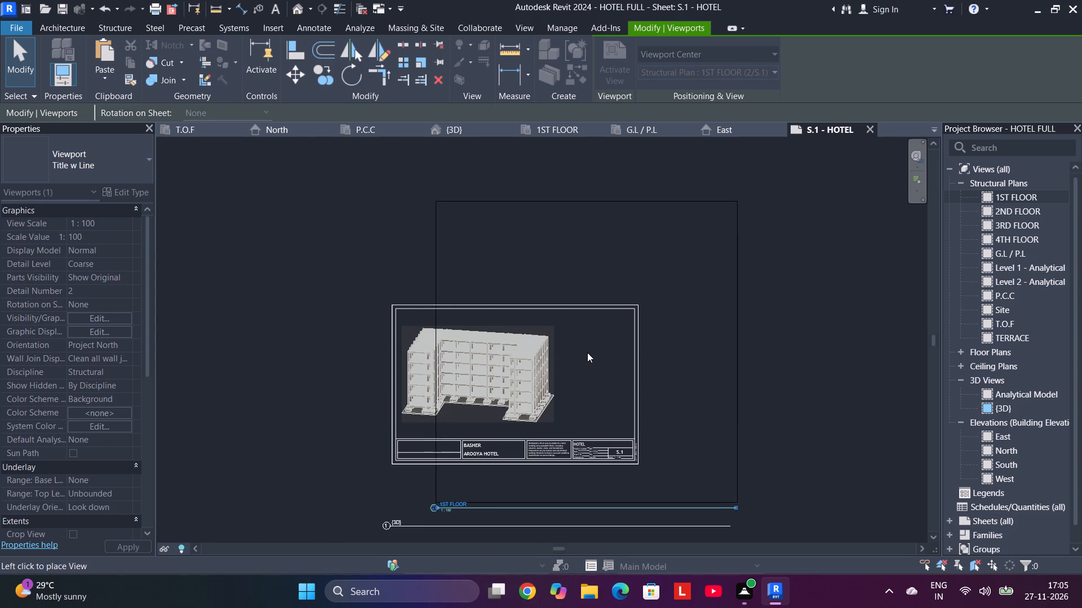
left_click(589, 361)
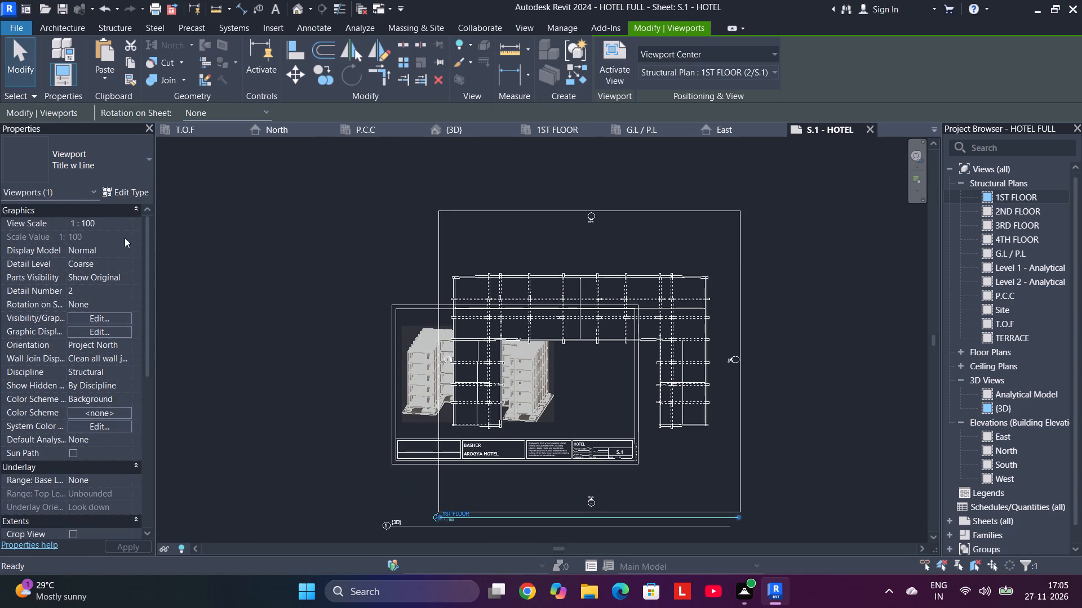
Set the 1ST FLOOR viewport's view scale to 1 : 500.
left_click(121, 220)
left_click(123, 221)
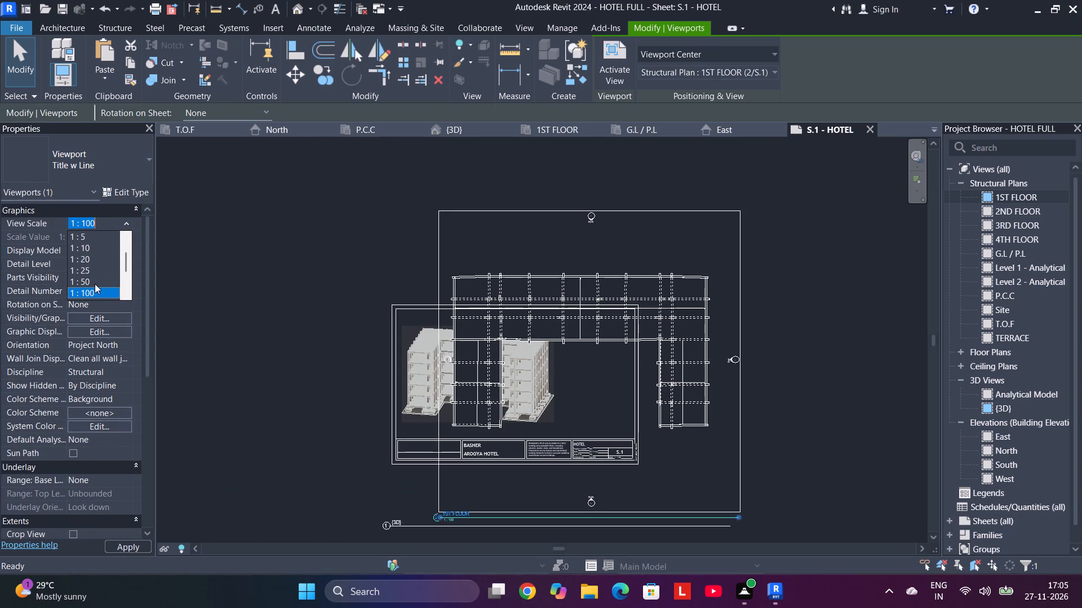
scroll(94, 285, "down", 4)
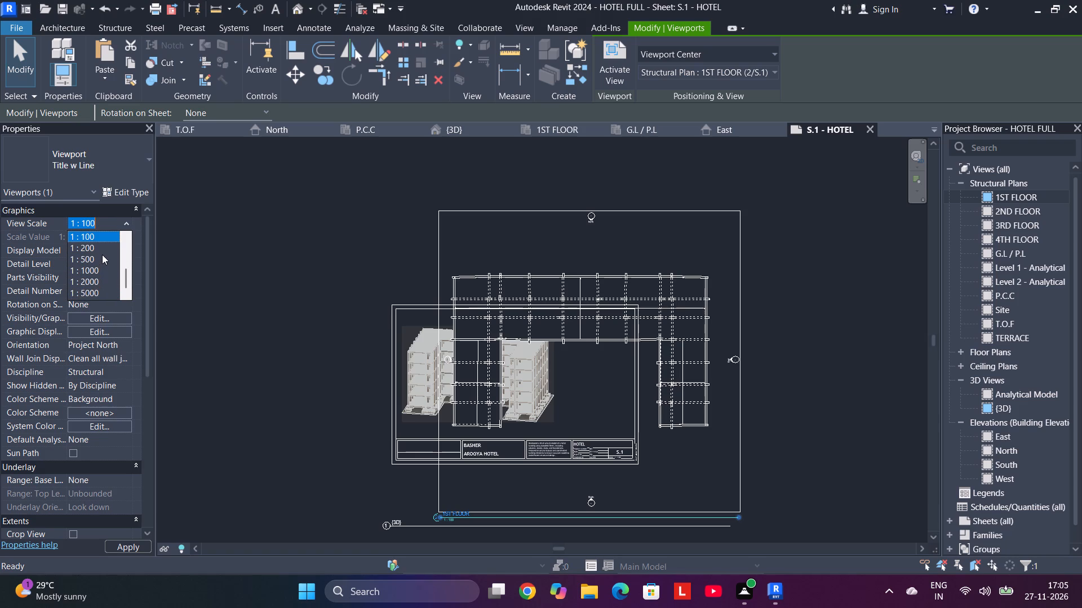
left_click(95, 261)
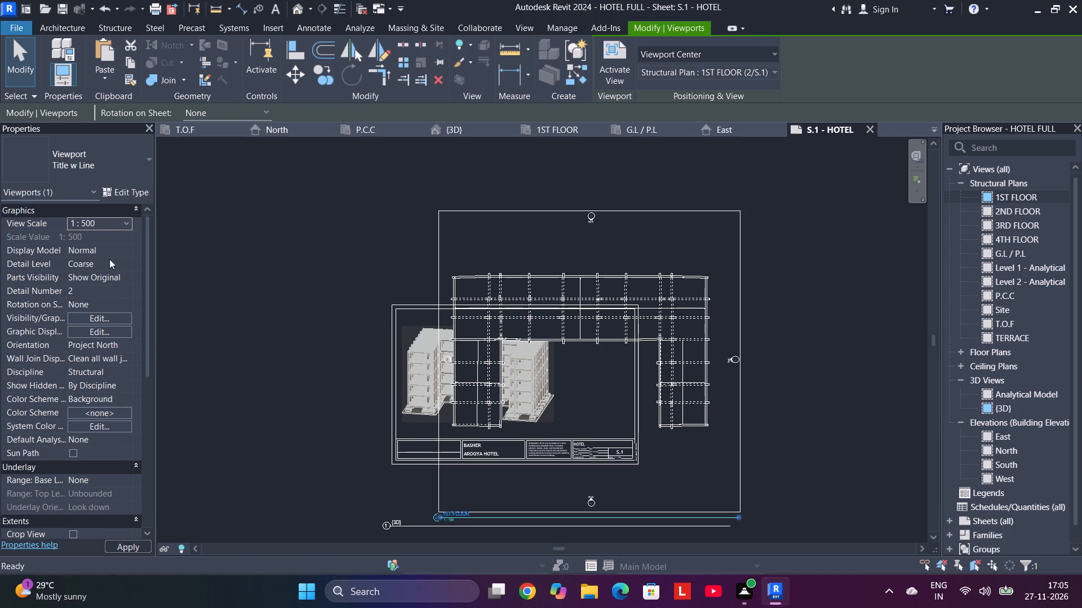
left_click(786, 230)
Move the 1ST FLOOR viewport into the sheet's upper right corner, between the building's 3D view and the inner border.
scroll(490, 481, "up", 7)
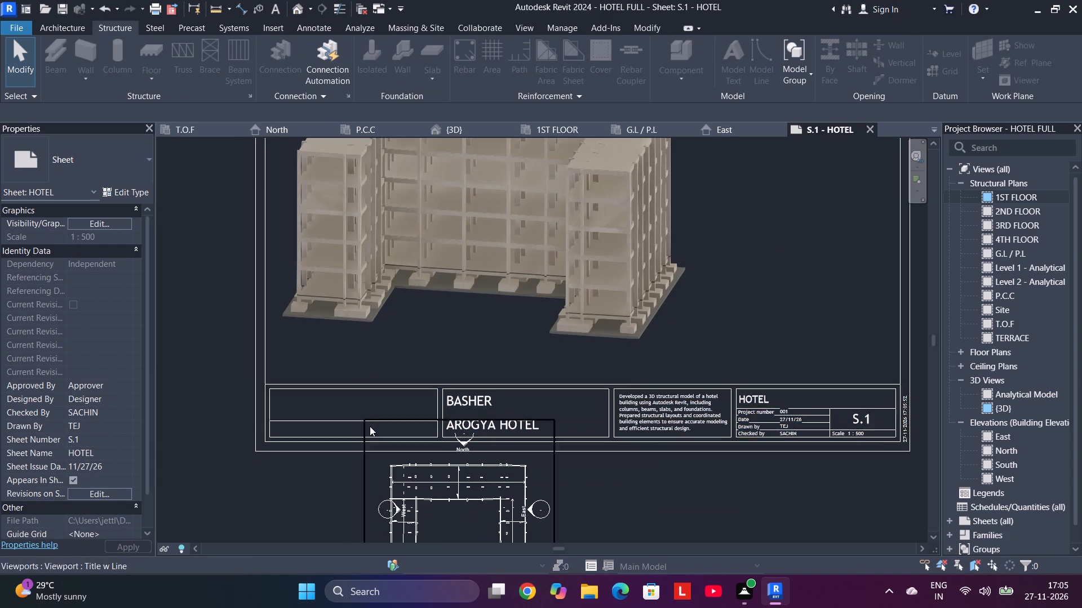
left_click(365, 504)
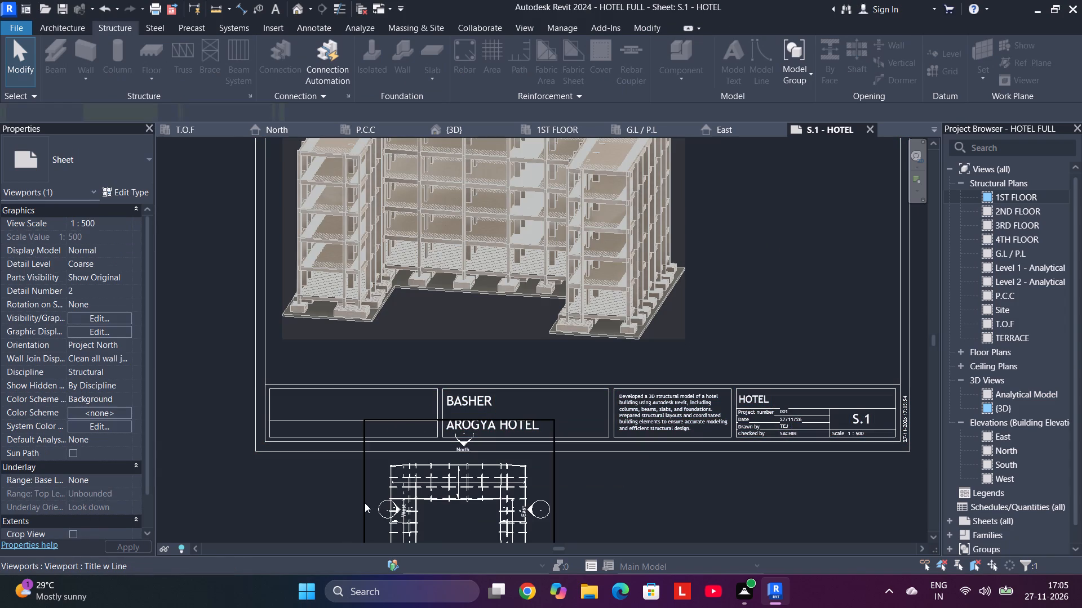
left_click_drag(362, 491, 749, 199)
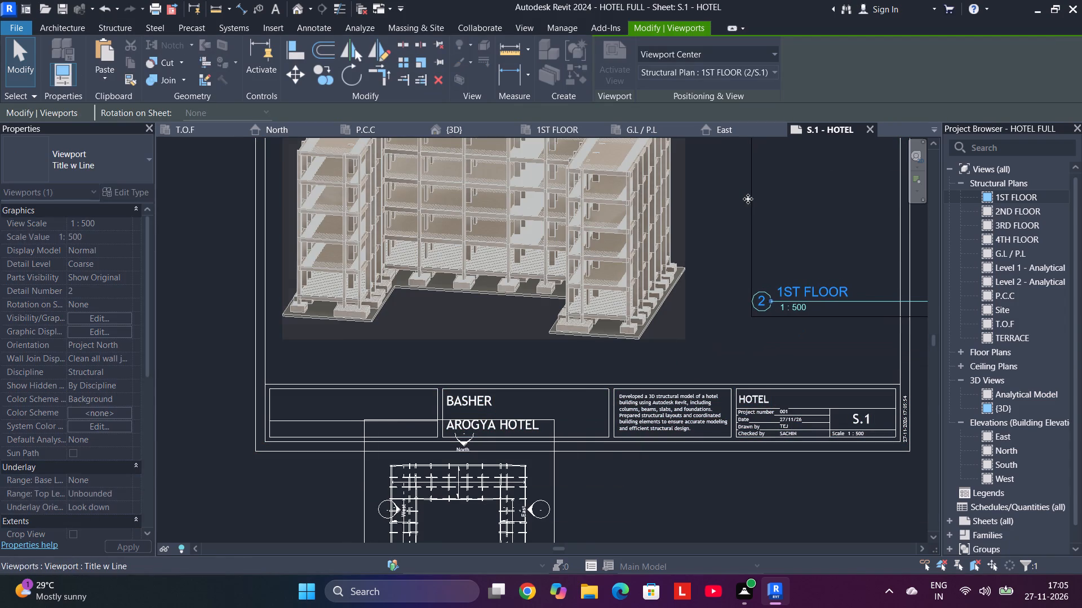
middle_click_drag(748, 199, 620, 470)
left_click_drag(626, 433, 598, 381)
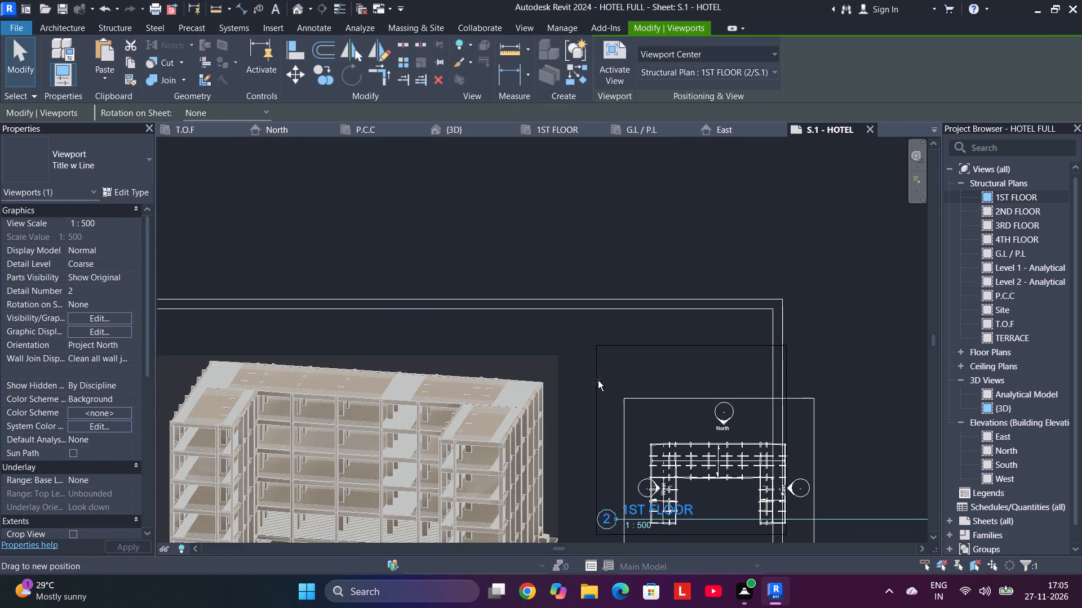
left_click_drag(598, 381, 586, 375)
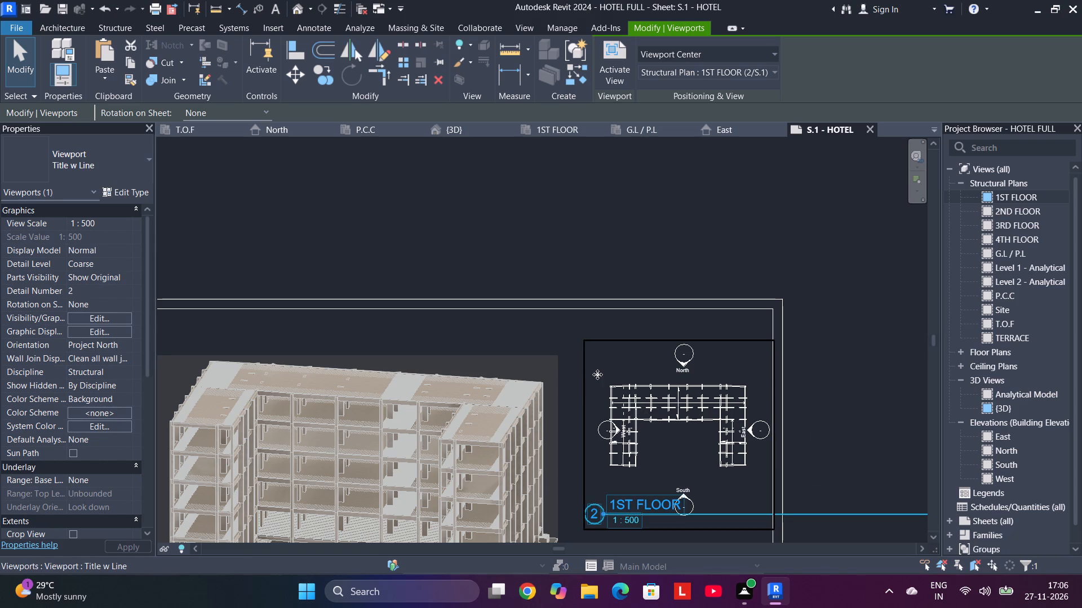
left_click_drag(580, 367, 574, 357)
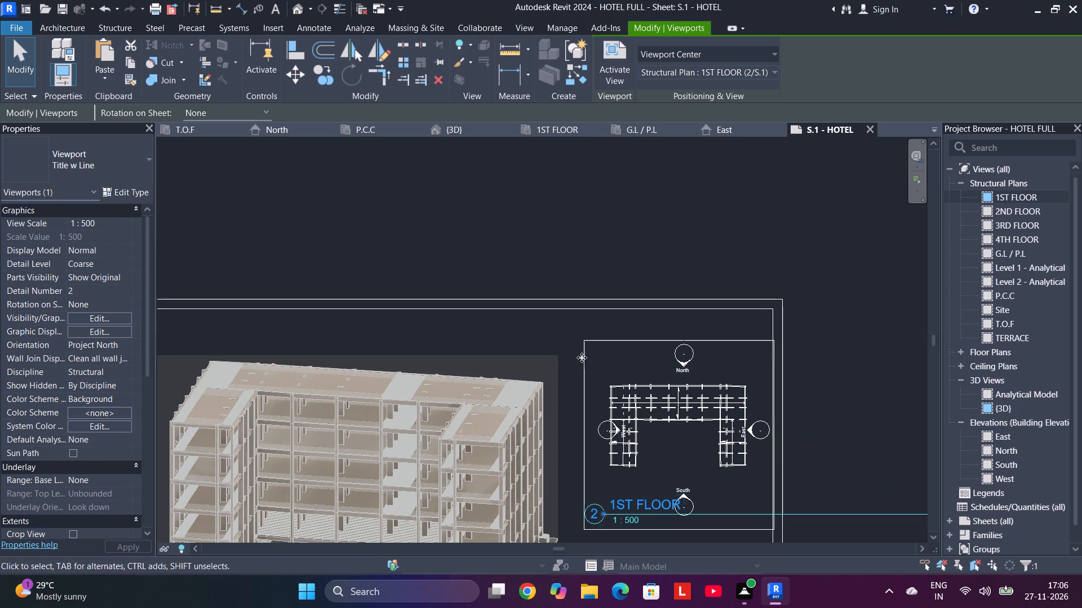
left_click_drag(584, 359, 571, 353)
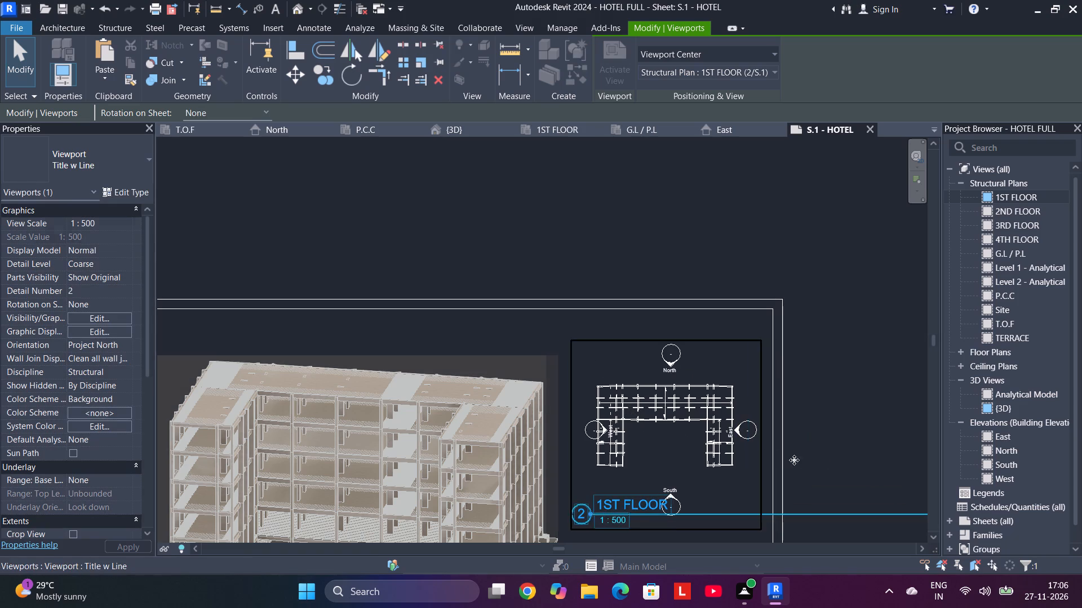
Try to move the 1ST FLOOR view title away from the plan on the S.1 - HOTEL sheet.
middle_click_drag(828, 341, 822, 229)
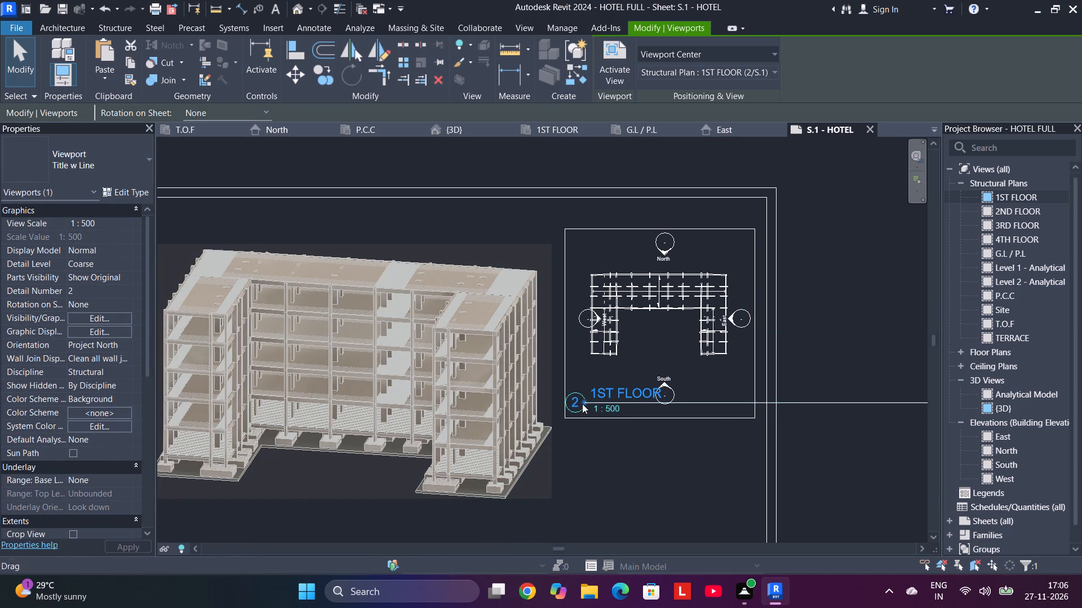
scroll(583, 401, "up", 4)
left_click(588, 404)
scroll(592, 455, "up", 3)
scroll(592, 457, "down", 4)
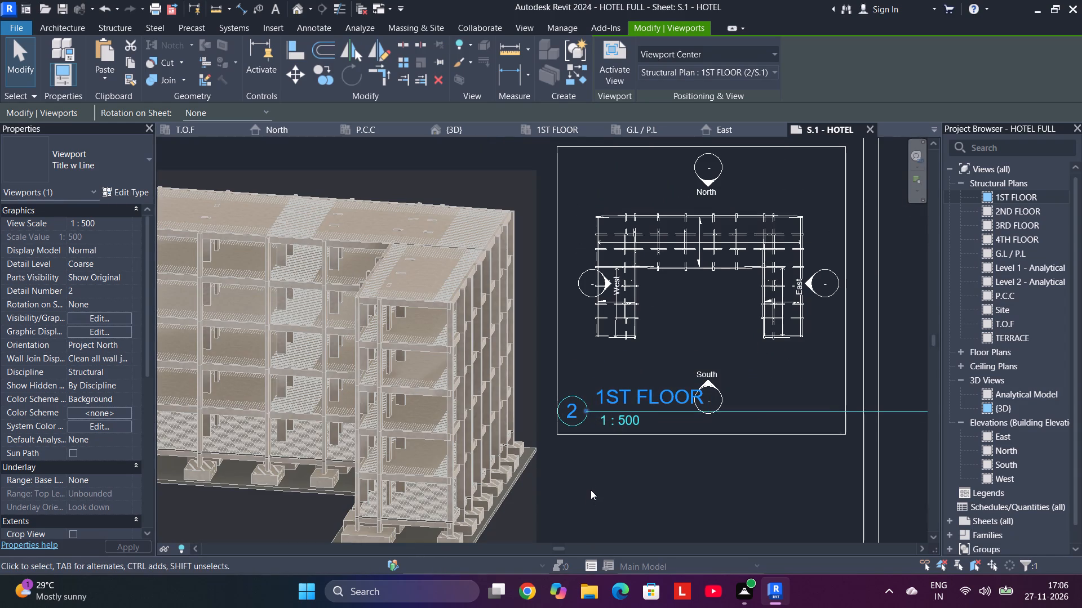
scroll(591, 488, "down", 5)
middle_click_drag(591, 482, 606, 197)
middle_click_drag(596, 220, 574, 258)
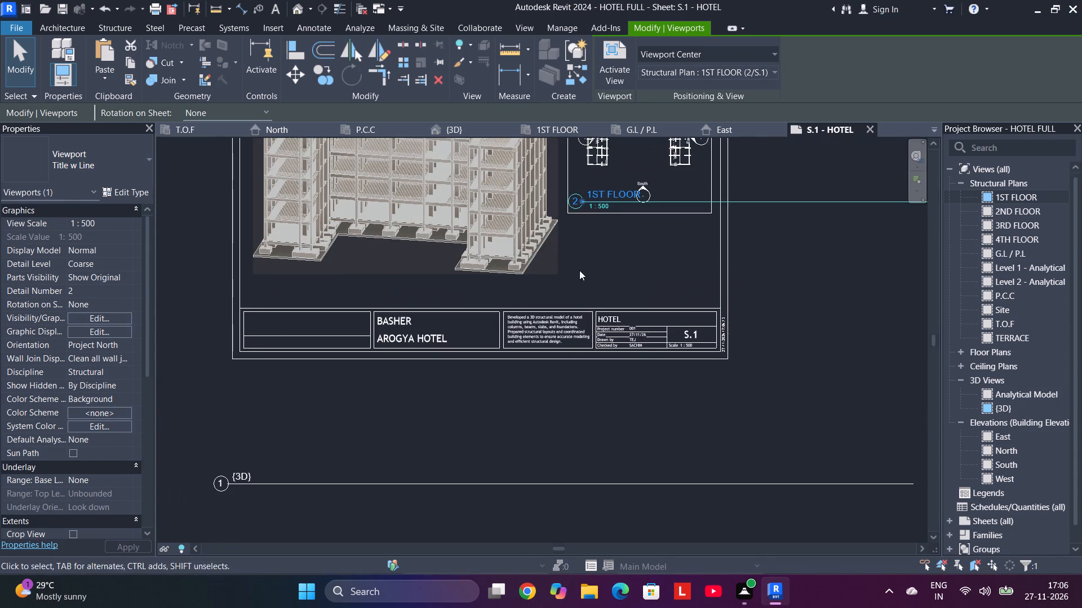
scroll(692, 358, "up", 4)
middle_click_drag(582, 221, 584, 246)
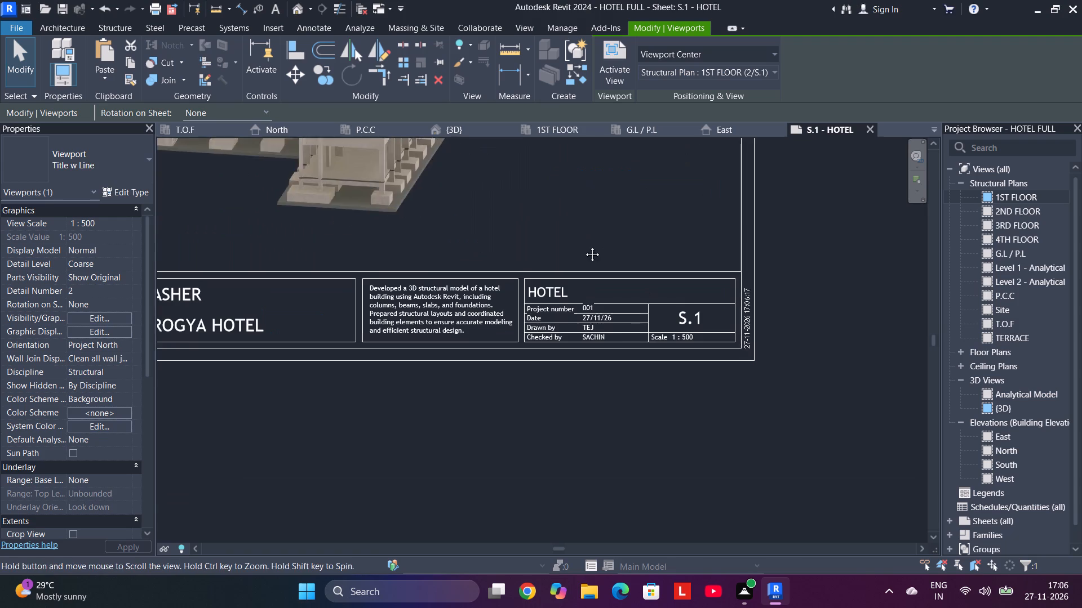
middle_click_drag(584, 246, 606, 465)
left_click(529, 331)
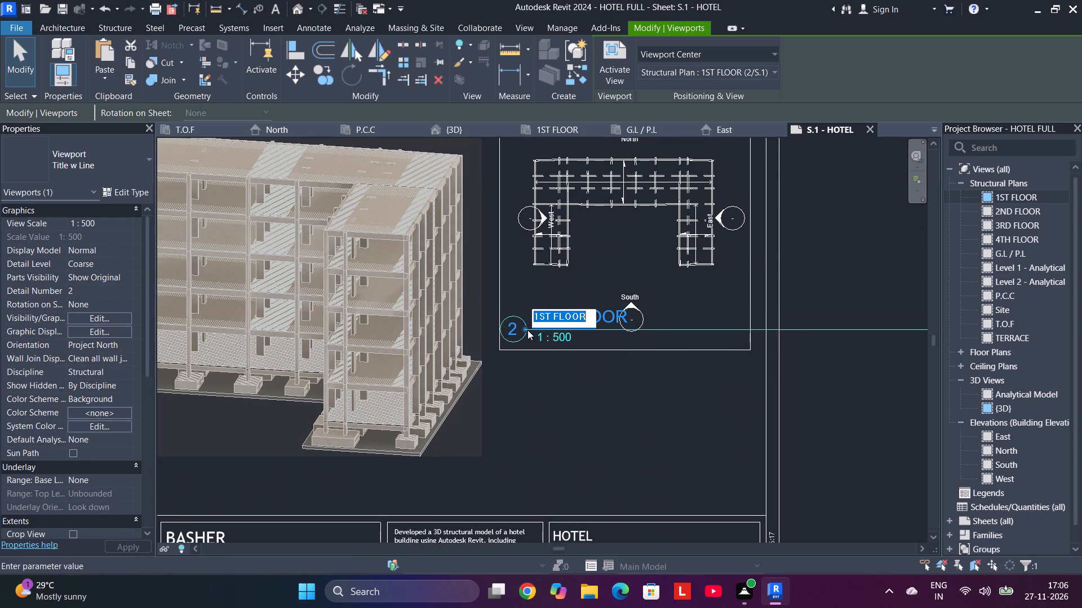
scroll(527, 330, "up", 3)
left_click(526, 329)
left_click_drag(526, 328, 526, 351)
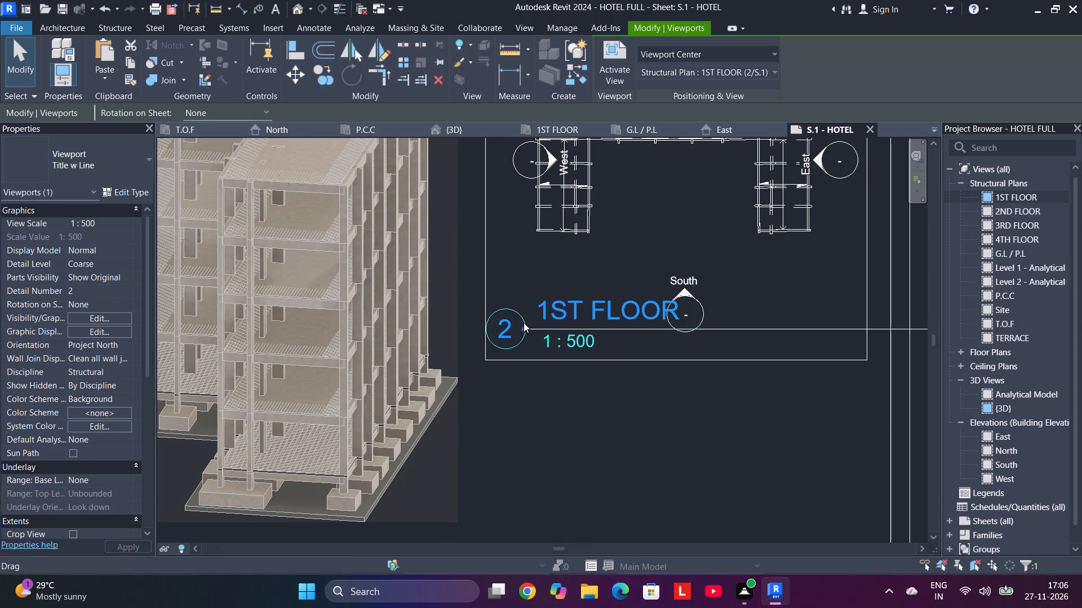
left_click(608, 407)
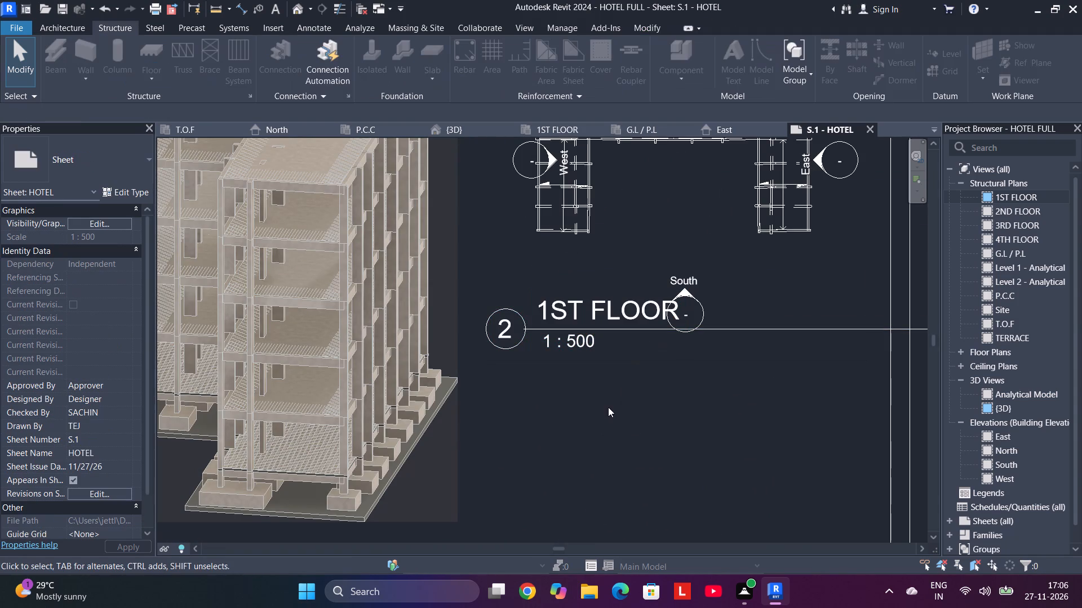
Move the 1ST FLOOR view title outside the sheet, below the title block near the {3D} view title.
left_click(525, 327)
left_click_drag(531, 329, 531, 331)
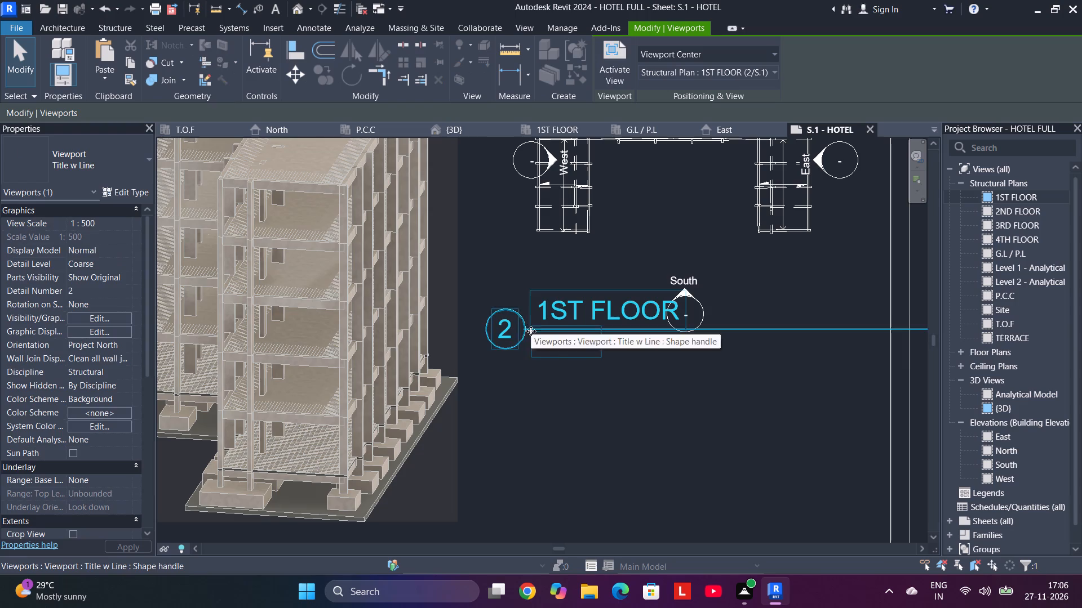
left_click_drag(531, 331, 541, 500)
scroll(543, 495, "up", 1)
scroll(543, 495, "down", 2)
middle_click_drag(543, 495, 562, 185)
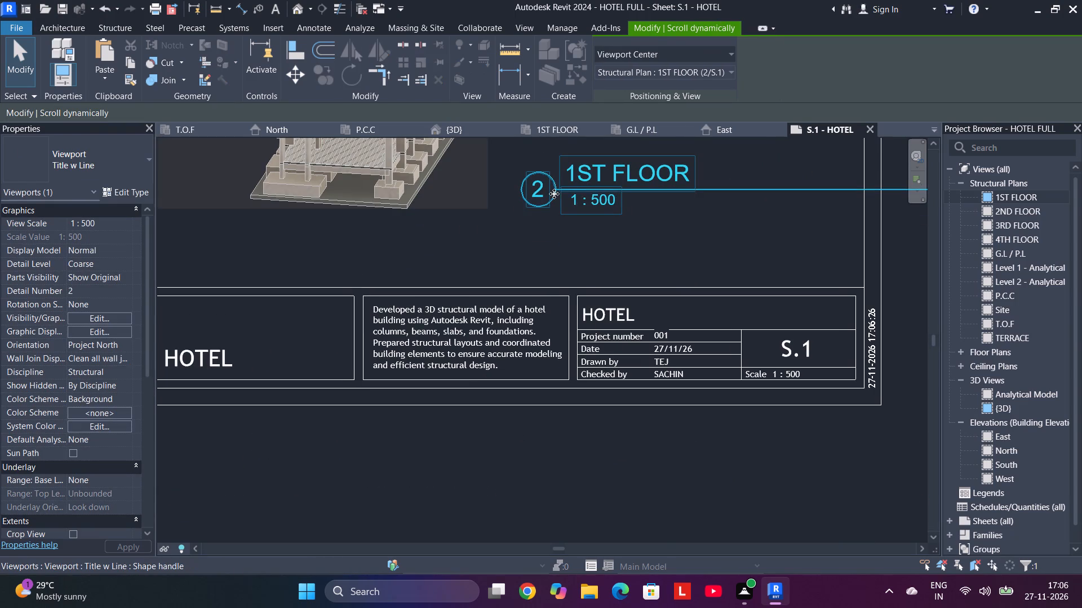
left_click_drag(558, 194, 539, 482)
middle_click_drag(539, 473, 557, 240)
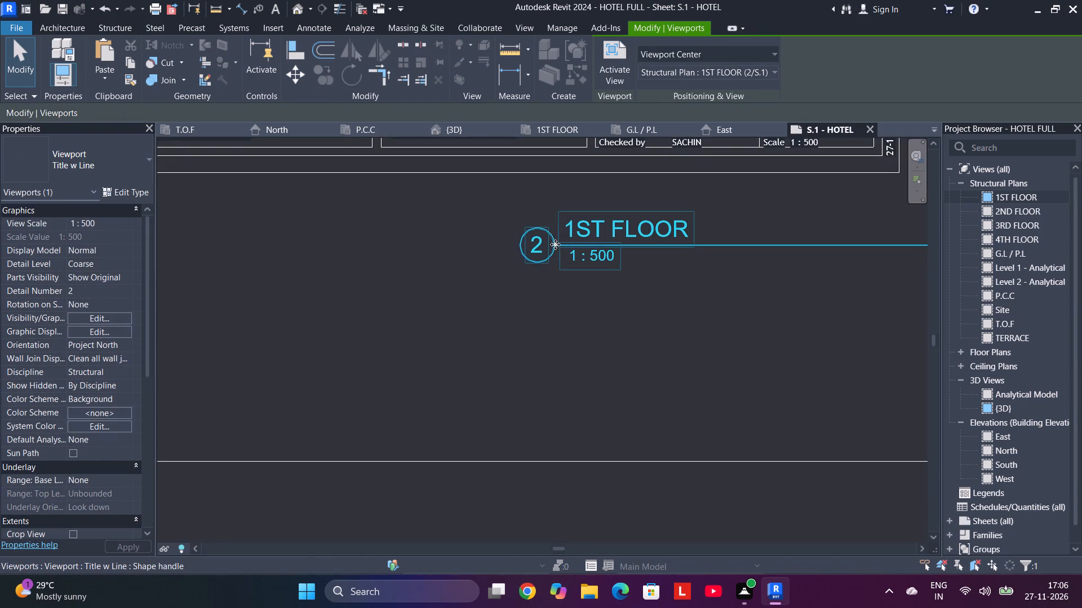
left_click_drag(555, 244, 517, 498)
scroll(533, 470, "down", 9)
middle_click_drag(559, 390, 729, 463)
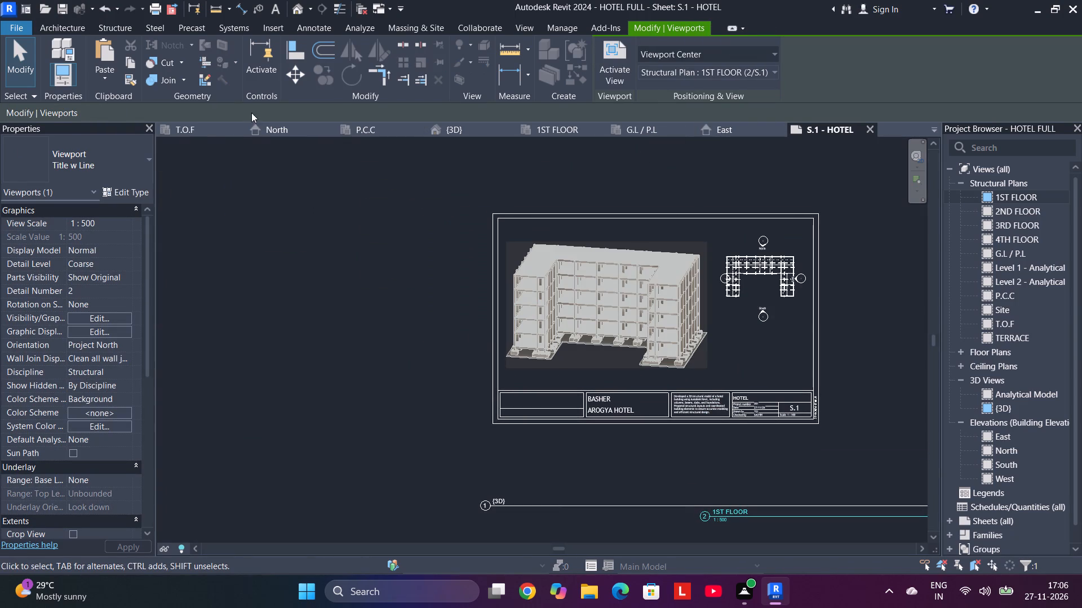
Temporarily hide the East and North elevation markers in the 1ST FLOOR structural plan.
left_click(561, 128)
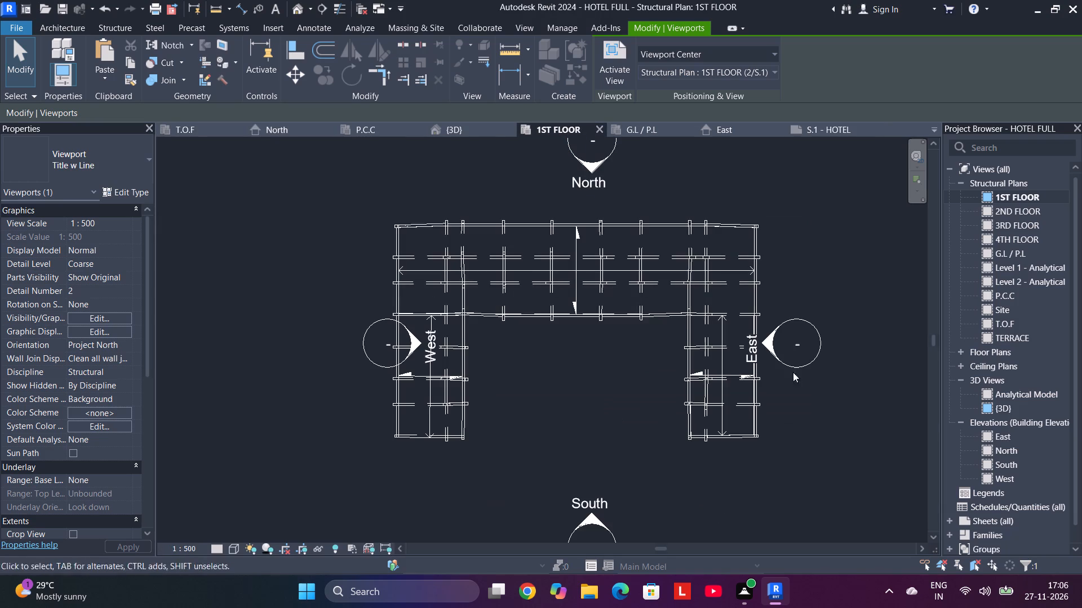
left_click_drag(836, 388, 796, 308)
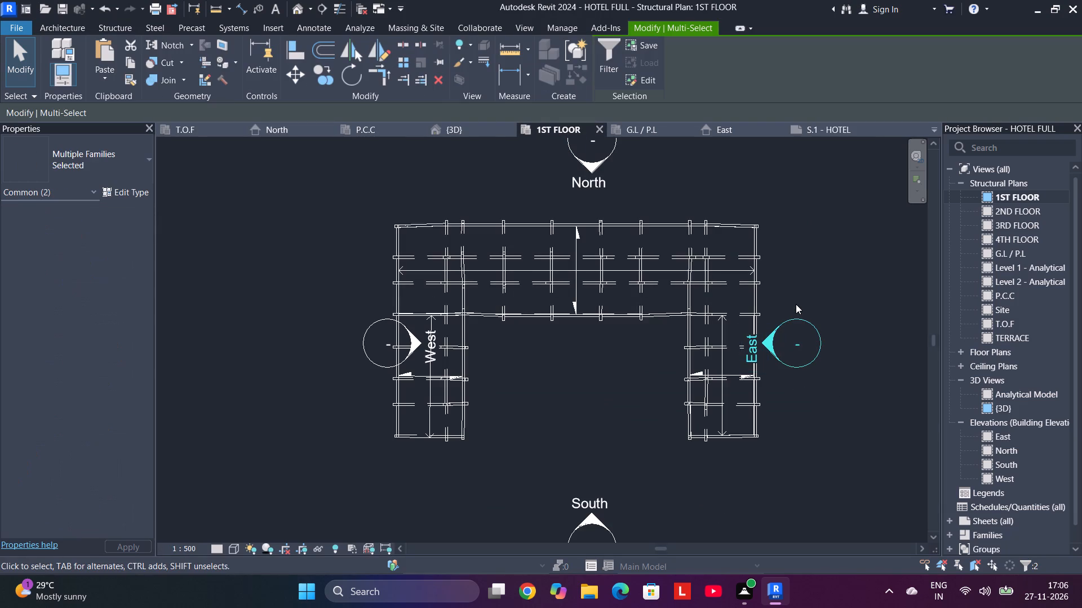
type("HH")
middle_click_drag(803, 256, 812, 350)
left_click_drag(774, 260, 498, 254)
key("g")
key("h")
type("HH")
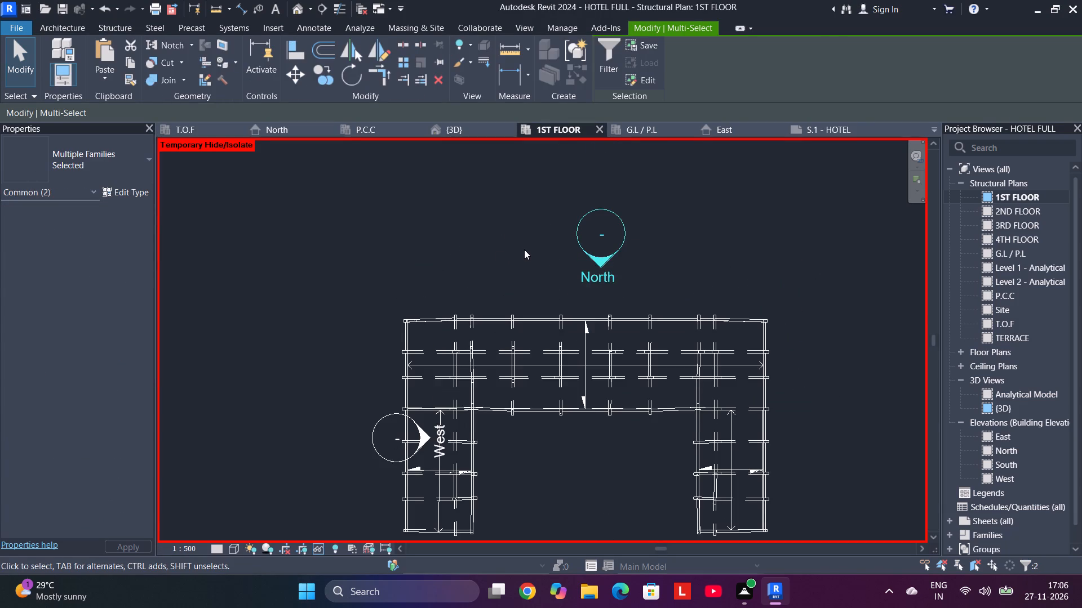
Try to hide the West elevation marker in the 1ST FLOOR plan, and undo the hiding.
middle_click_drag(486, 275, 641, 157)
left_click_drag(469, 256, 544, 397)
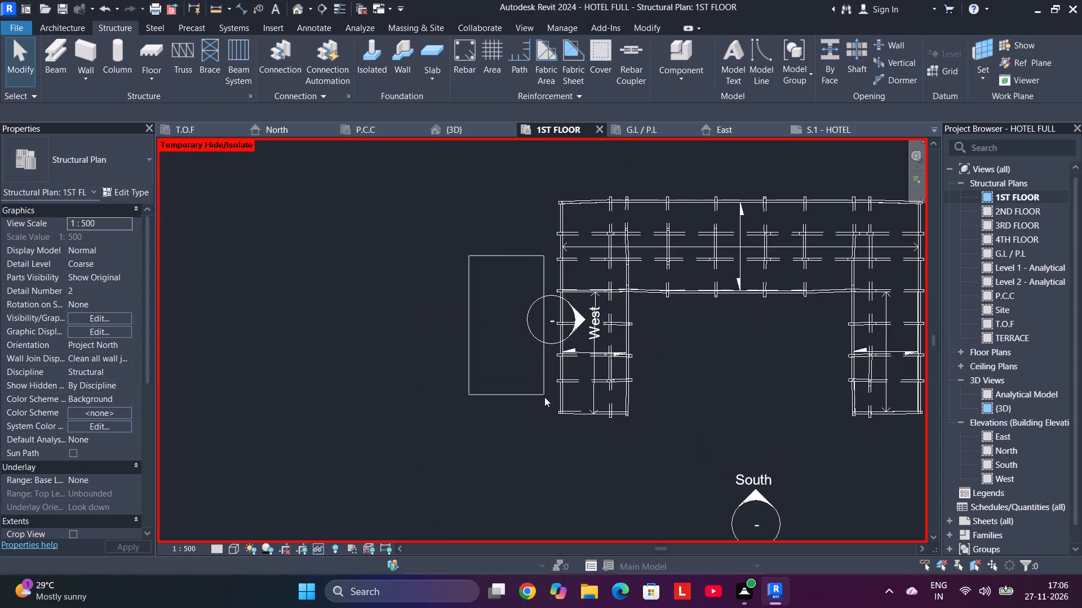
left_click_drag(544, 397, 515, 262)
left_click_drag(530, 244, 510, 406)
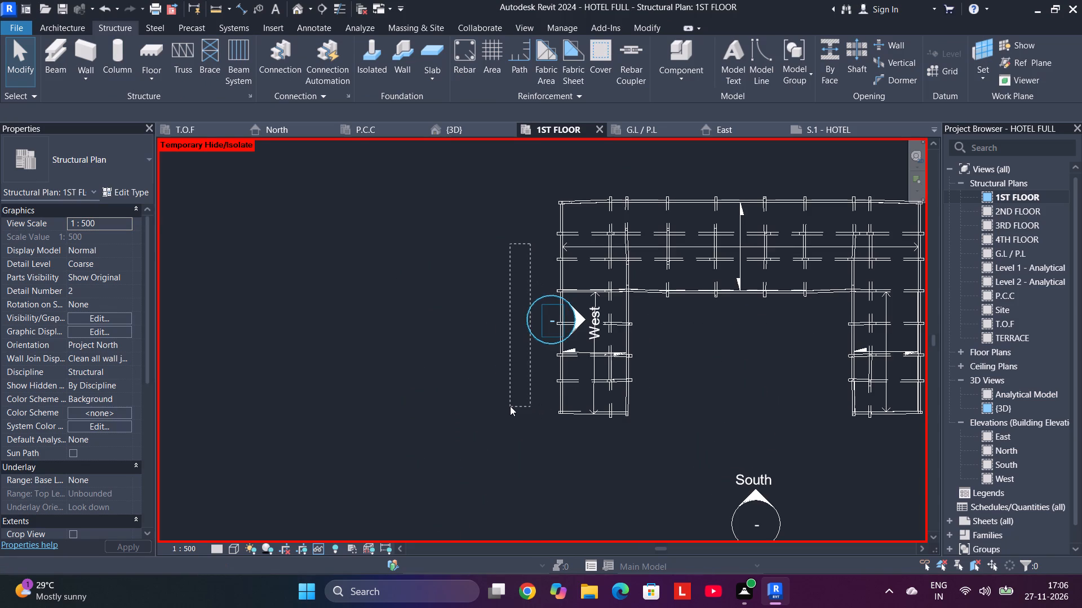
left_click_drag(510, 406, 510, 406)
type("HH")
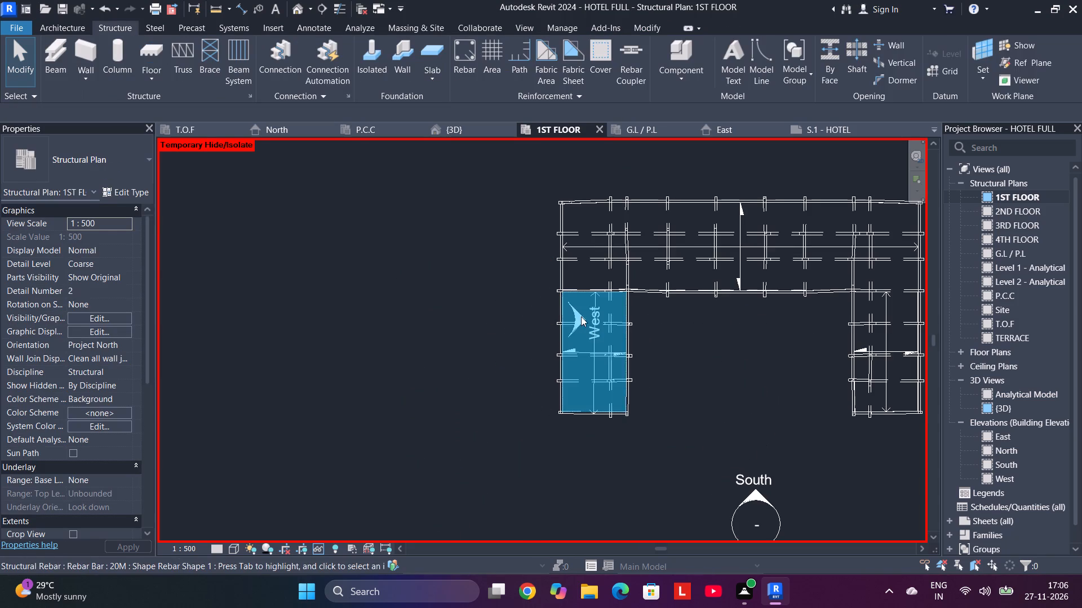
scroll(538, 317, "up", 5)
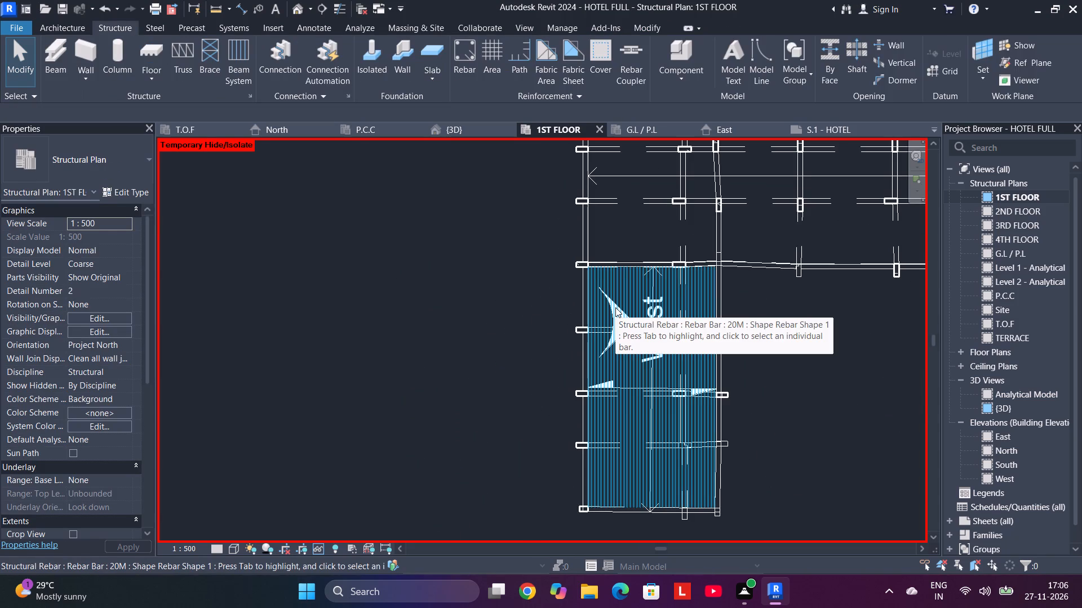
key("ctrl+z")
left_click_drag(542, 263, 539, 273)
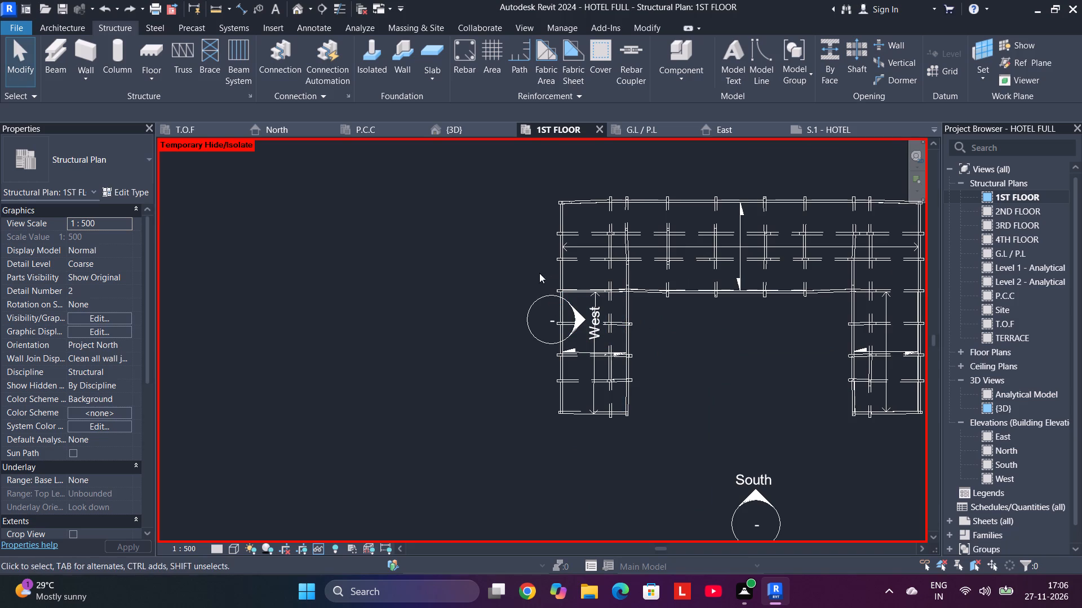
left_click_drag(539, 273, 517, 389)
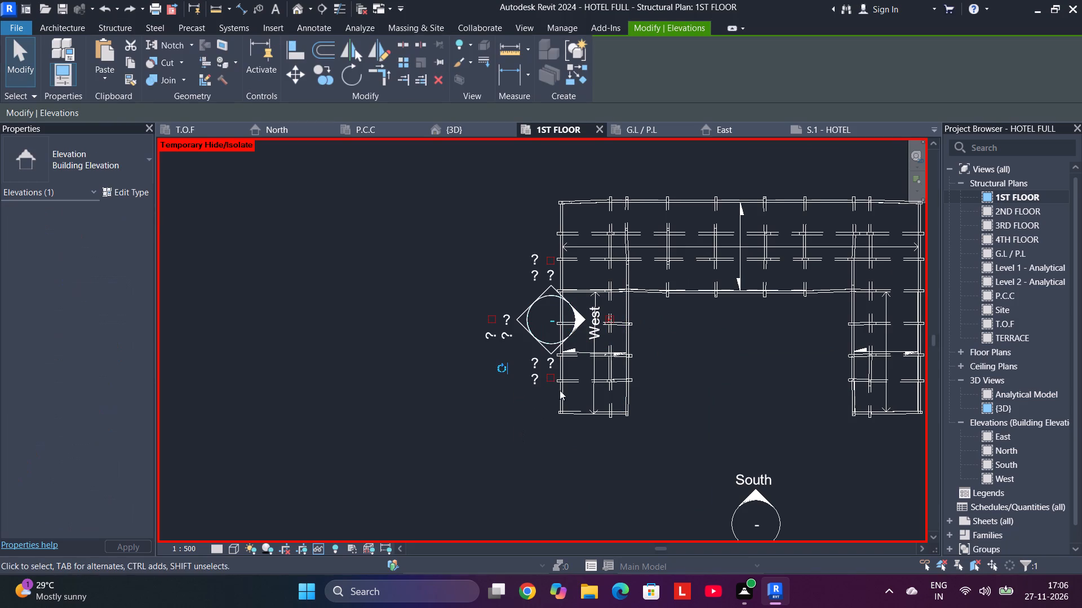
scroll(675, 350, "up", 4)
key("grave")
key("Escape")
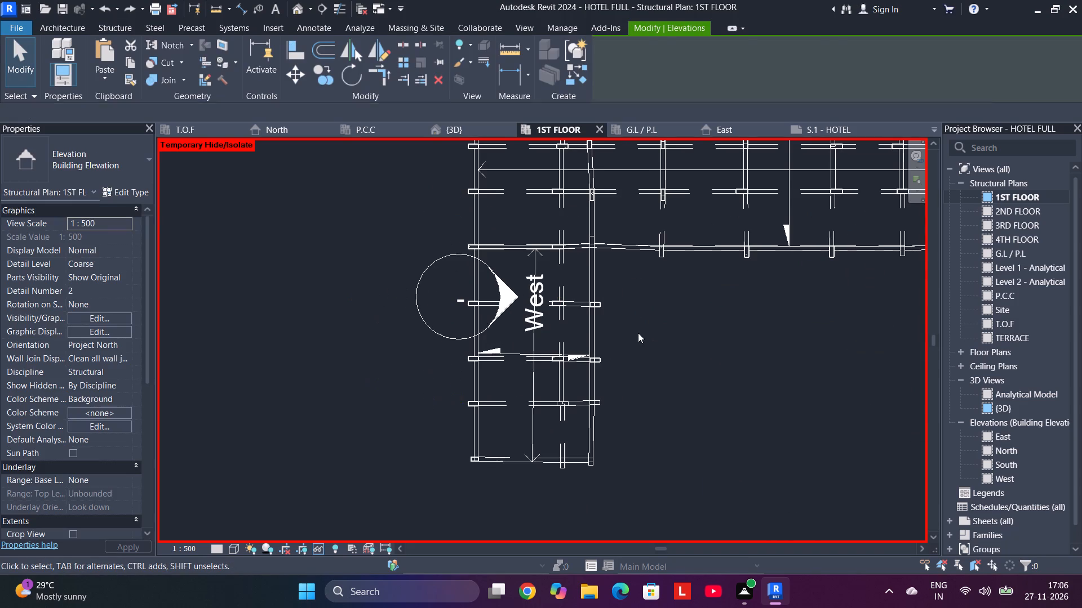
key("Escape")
Temporarily hide the West elevation marker's circle and its arrow in the 1ST FLOOR plan.
left_click(445, 253)
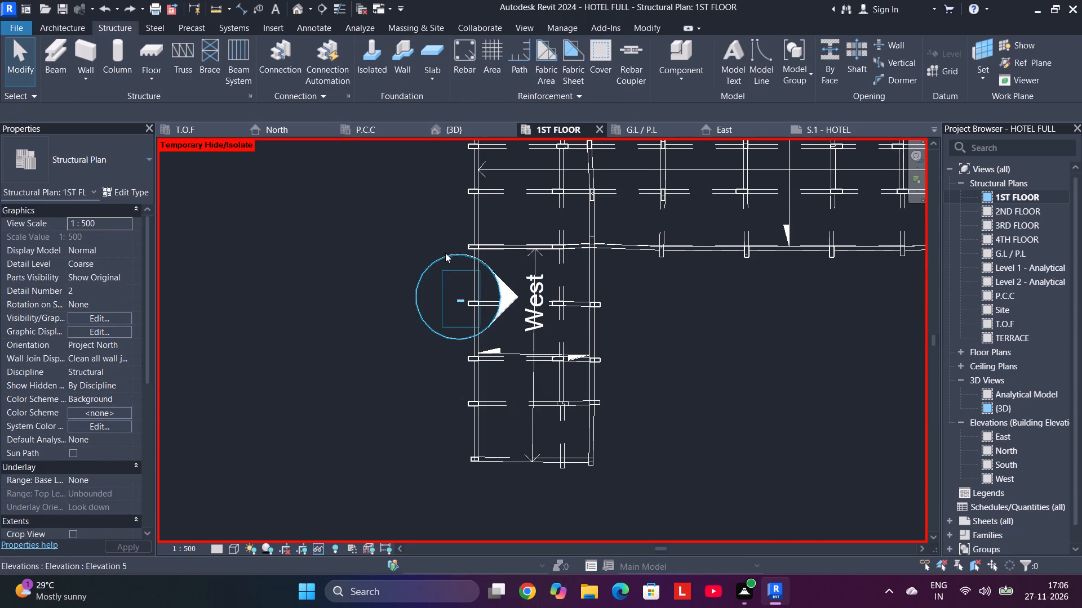
type("HH")
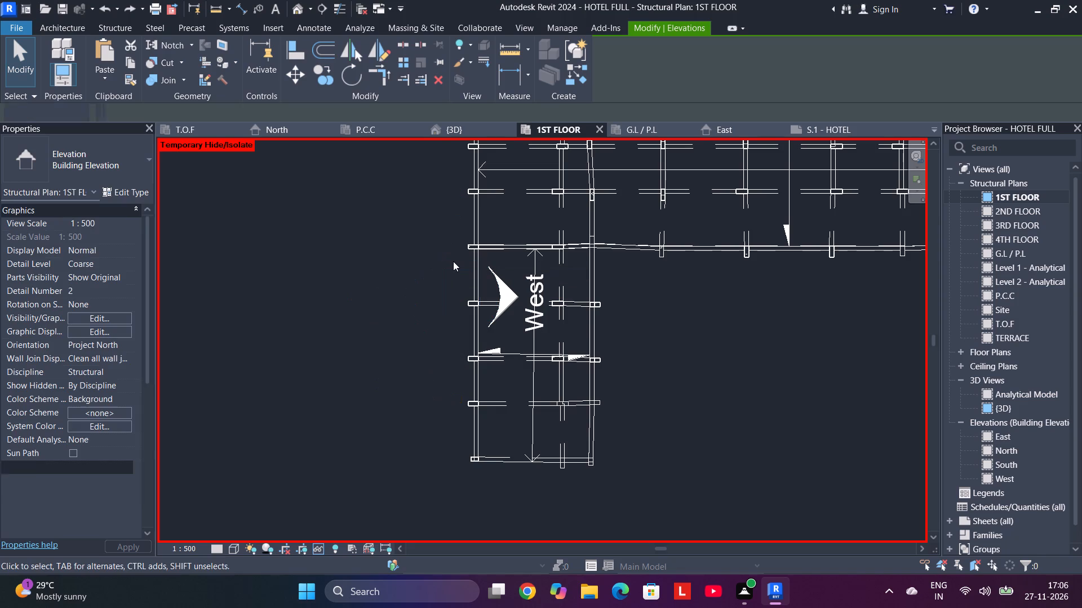
left_click(505, 292)
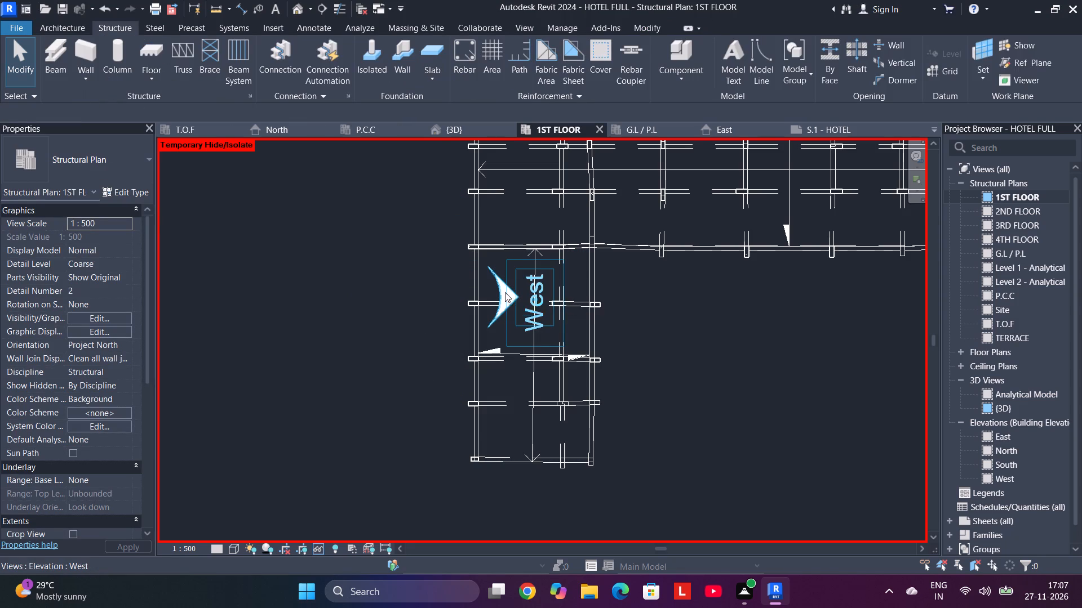
type("HH")
Temporarily hide the South elevation marker below the building in the 1ST FLOOR plan.
scroll(607, 377, "down", 4)
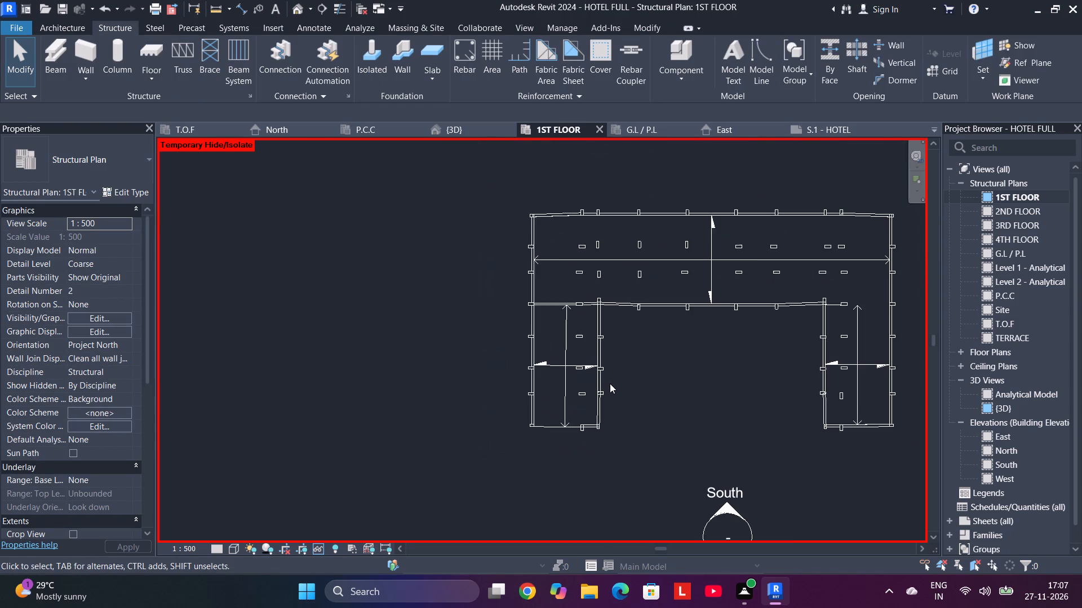
middle_click_drag(697, 434, 573, 300)
left_click_drag(639, 329, 535, 438)
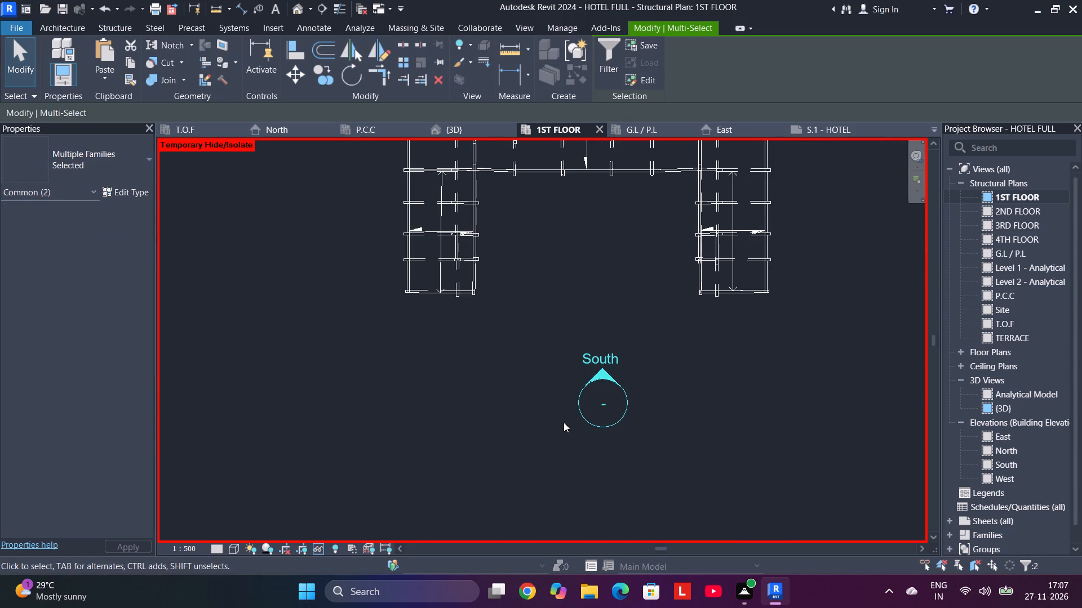
type("HH")
scroll(571, 385, "down", 5)
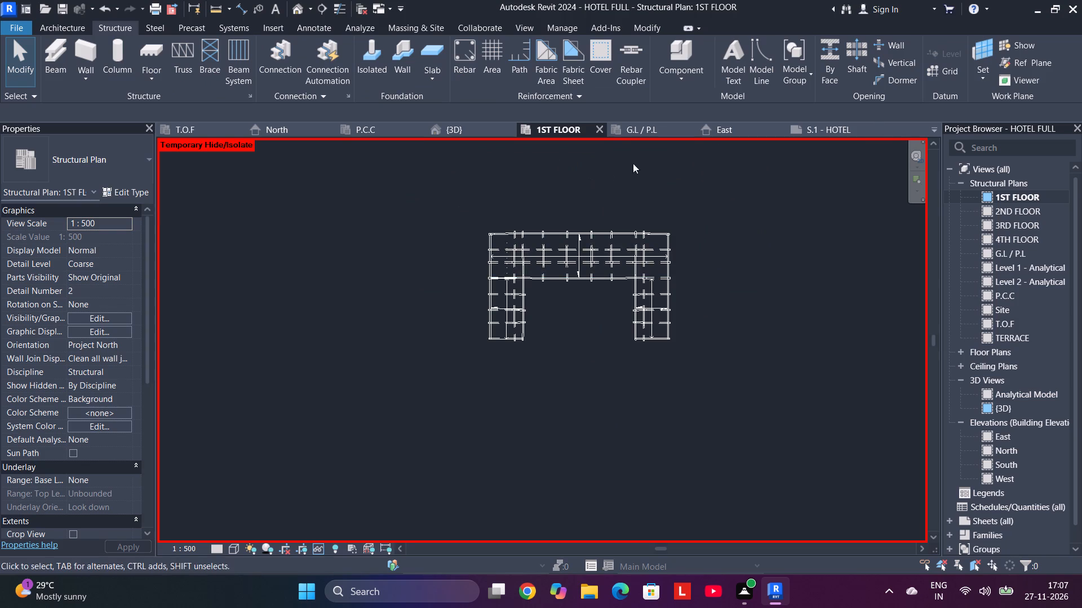
Place the T.O.F structural plan on the S.1 - HOTEL sheet.
left_click(823, 130)
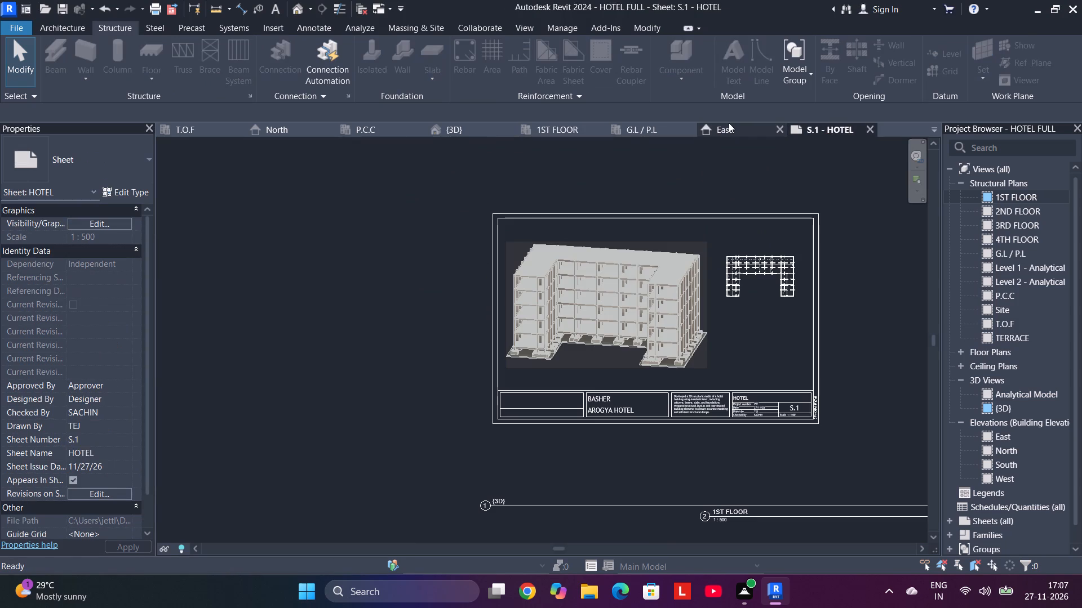
scroll(779, 341, "up", 5)
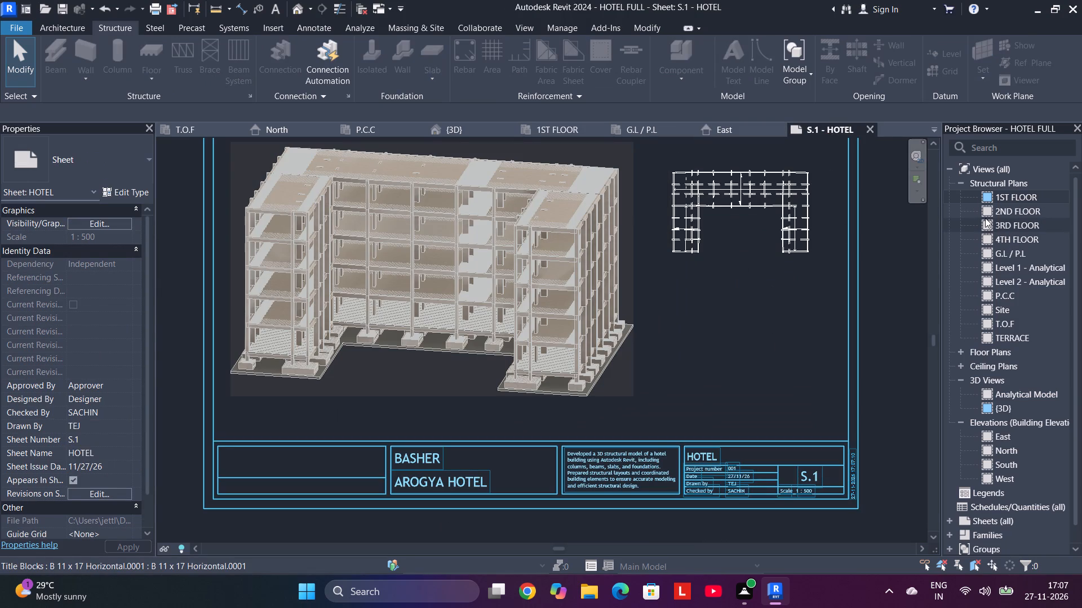
left_click_drag(989, 323, 711, 354)
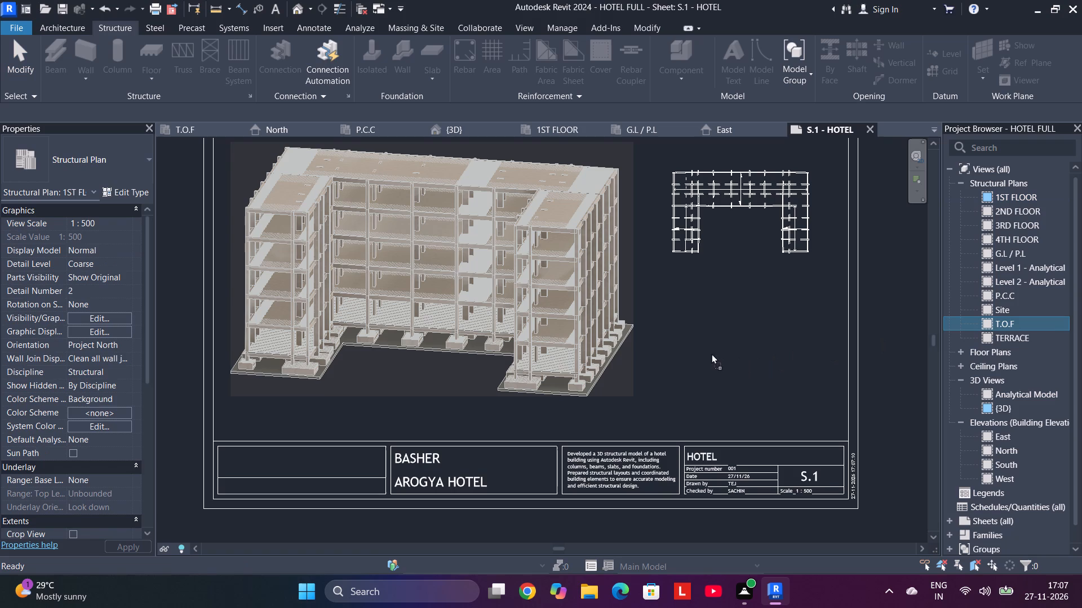
left_click_drag(711, 354, 703, 350)
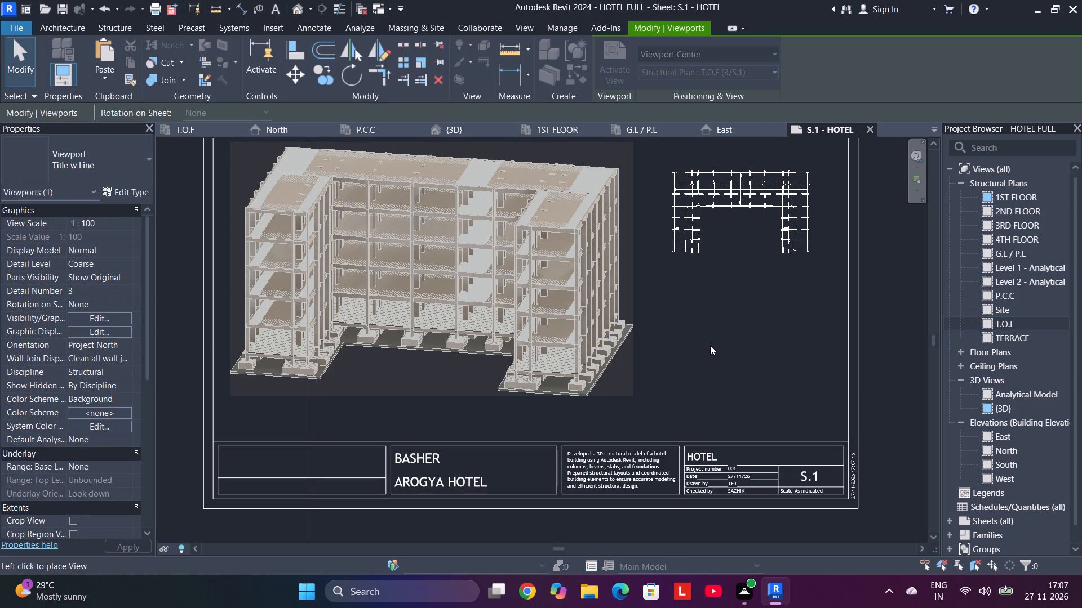
left_click(710, 345)
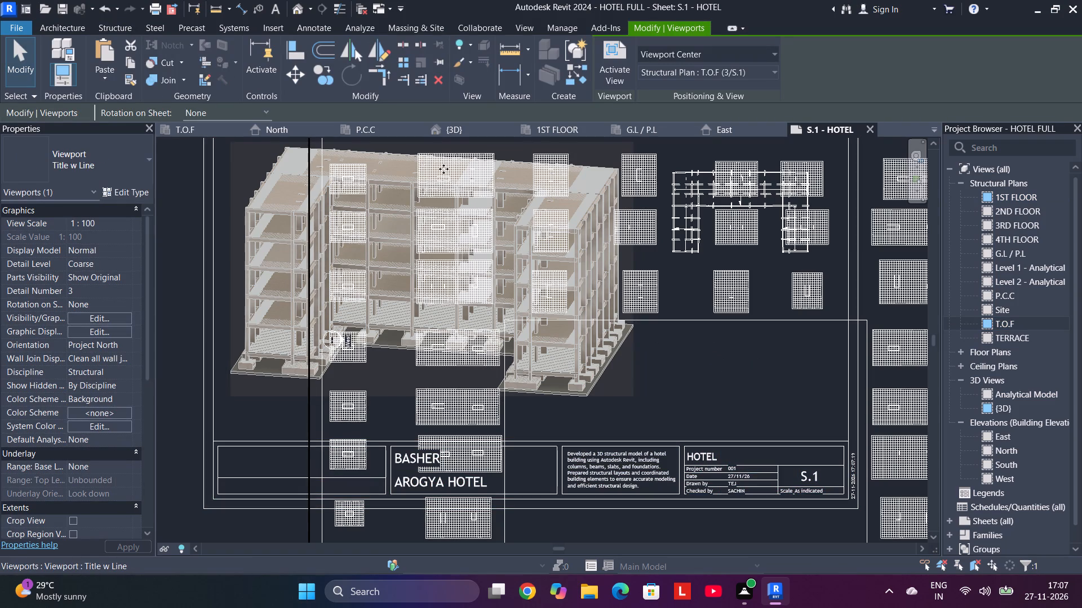
Set the T.O.F structural plan's visual style to Hidden Line in its own view.
left_click(205, 128)
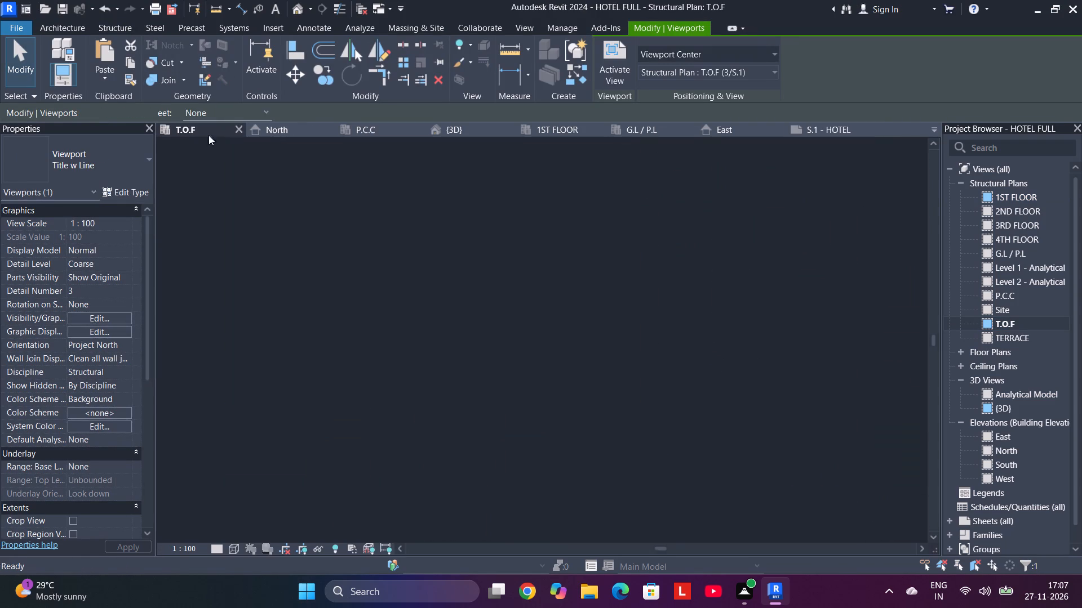
left_click(225, 553)
left_click(229, 551)
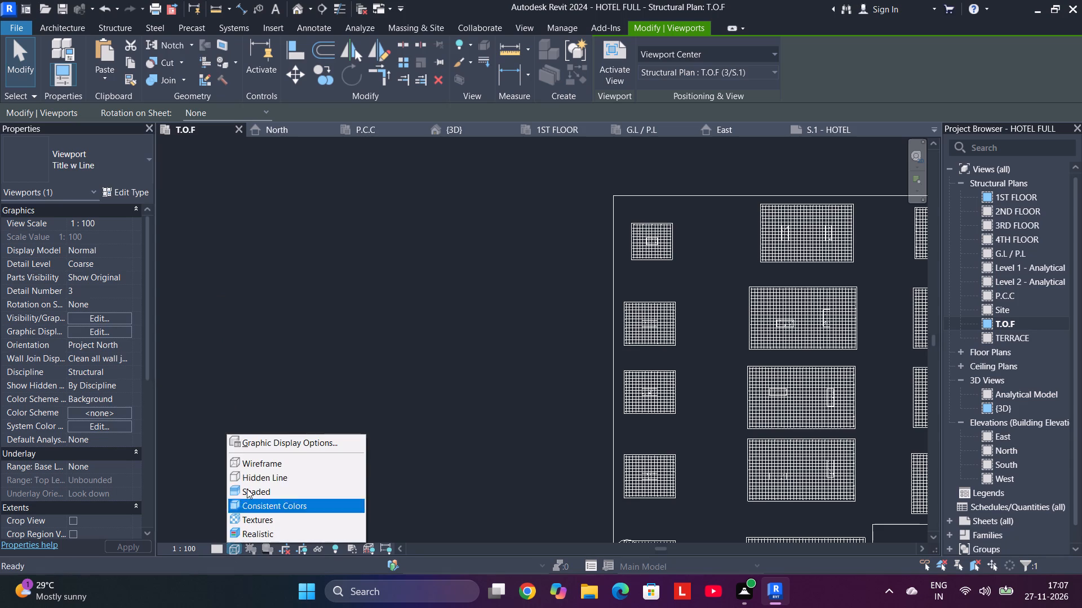
left_click(254, 471)
scroll(321, 406, "down", 5)
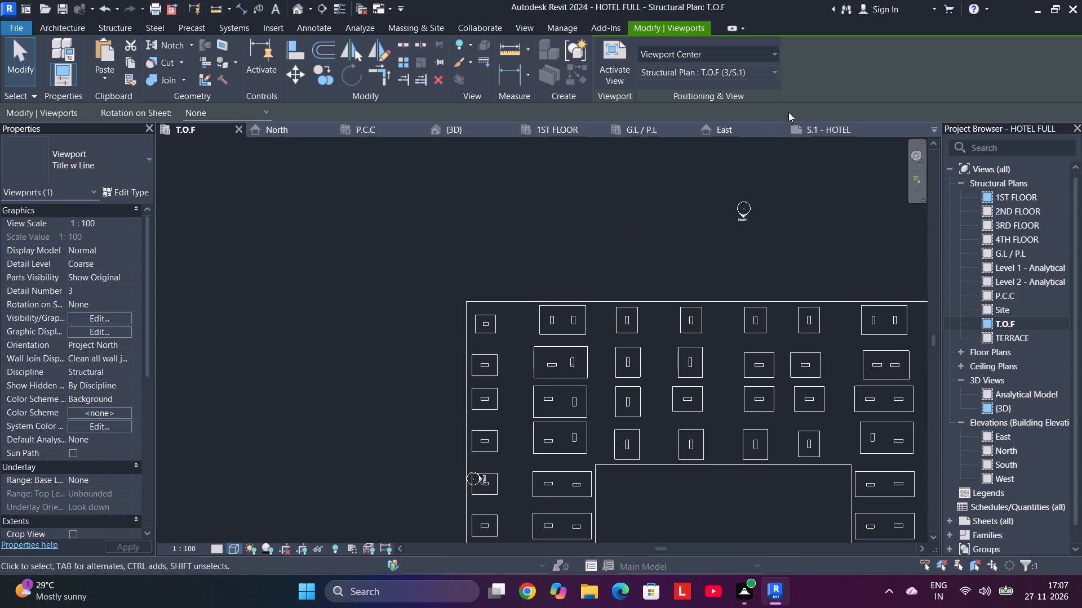
Set the T.O.F viewport's view scale to 1 : 500 on the S.1 - HOTEL sheet.
left_click(826, 133)
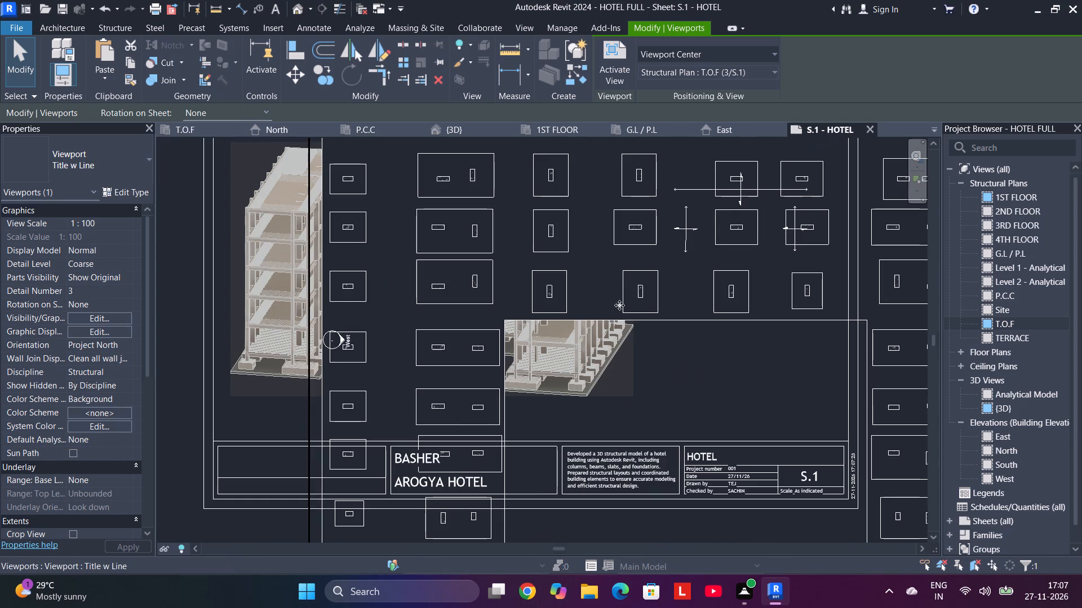
scroll(623, 307, "down", 4)
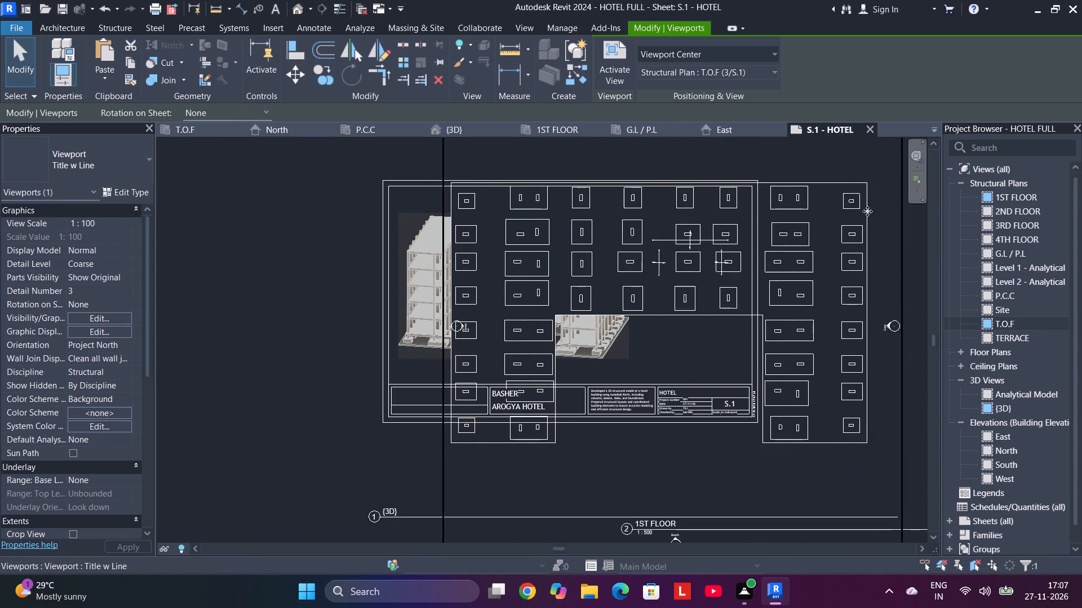
left_click(123, 225)
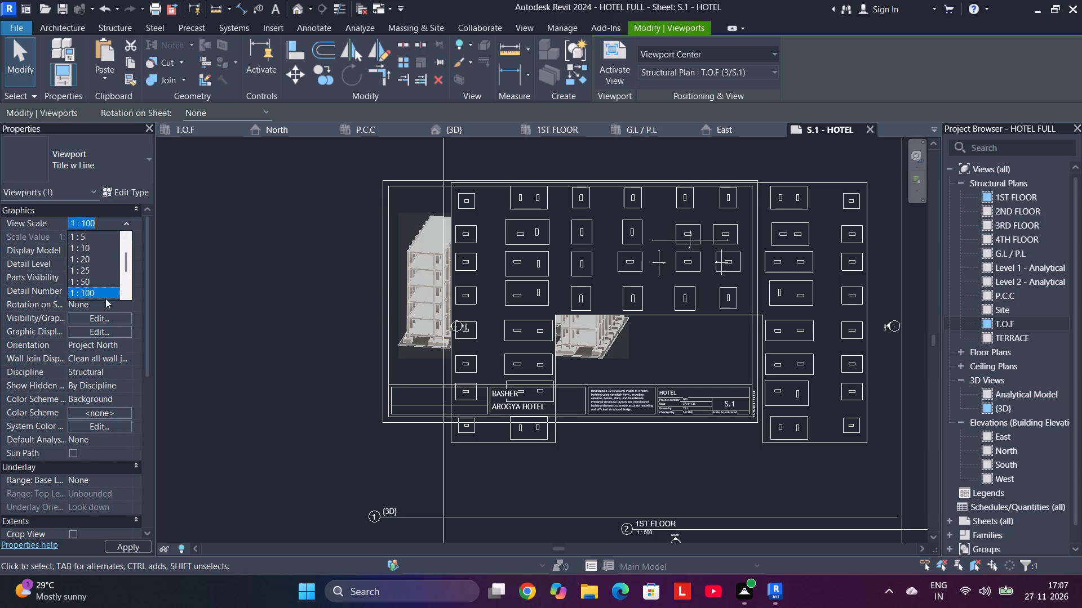
scroll(99, 267, "down", 3)
left_click(93, 258)
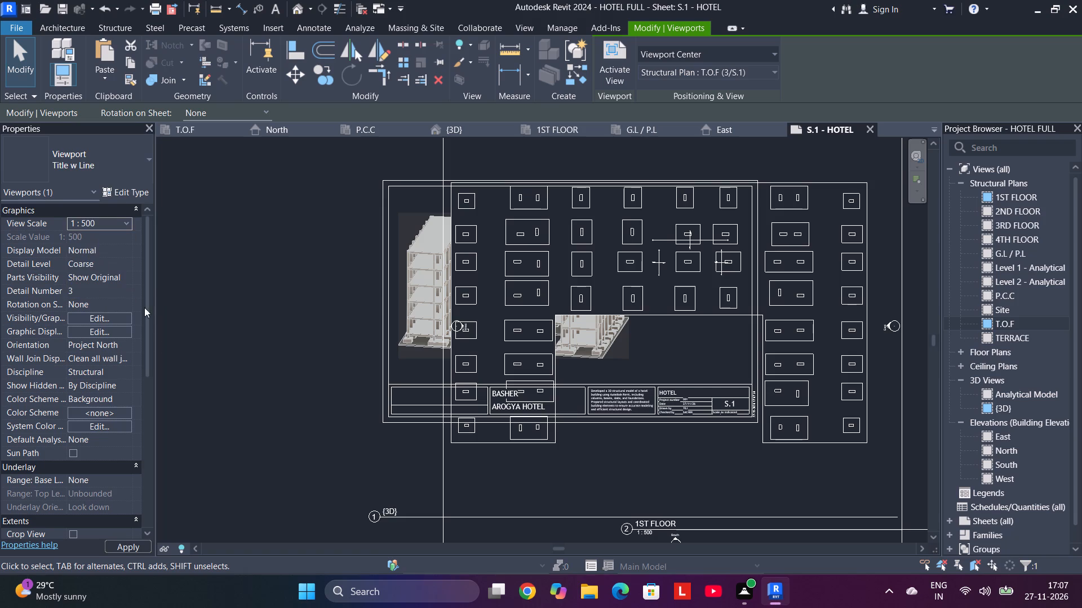
left_click(125, 544)
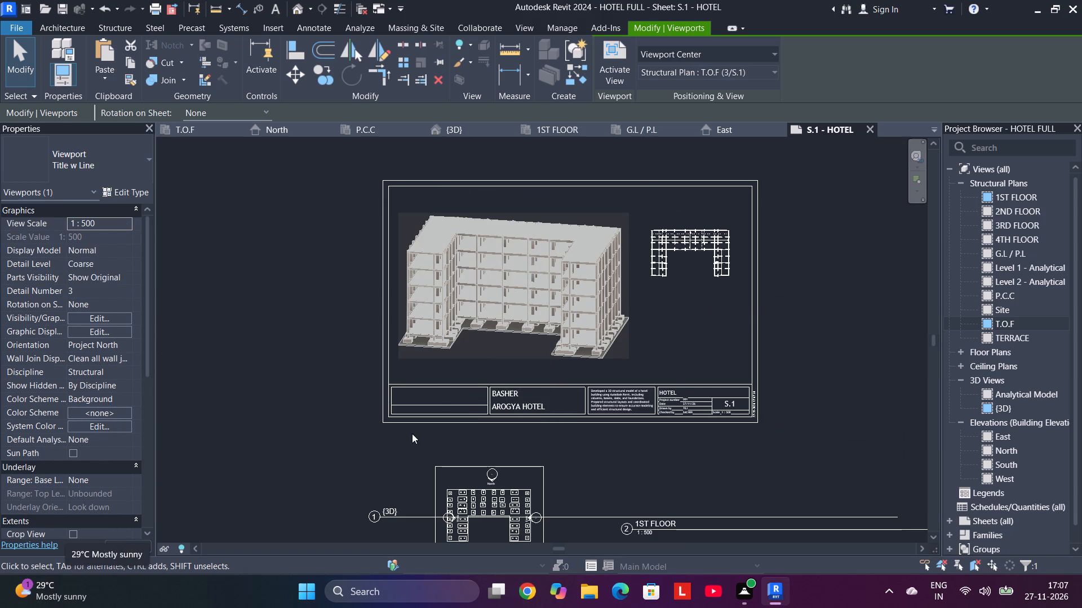
Move the T.O.F viewport inside the sheet border, directly beneath the 1ST FLOOR plan.
left_click_drag(469, 466, 675, 284)
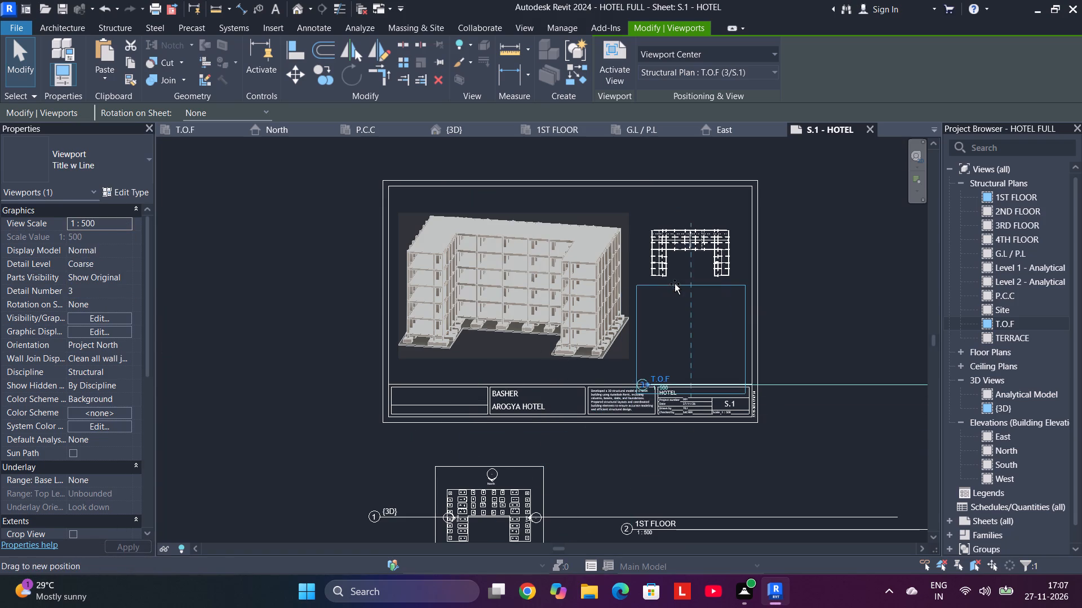
left_click_drag(675, 284, 672, 285)
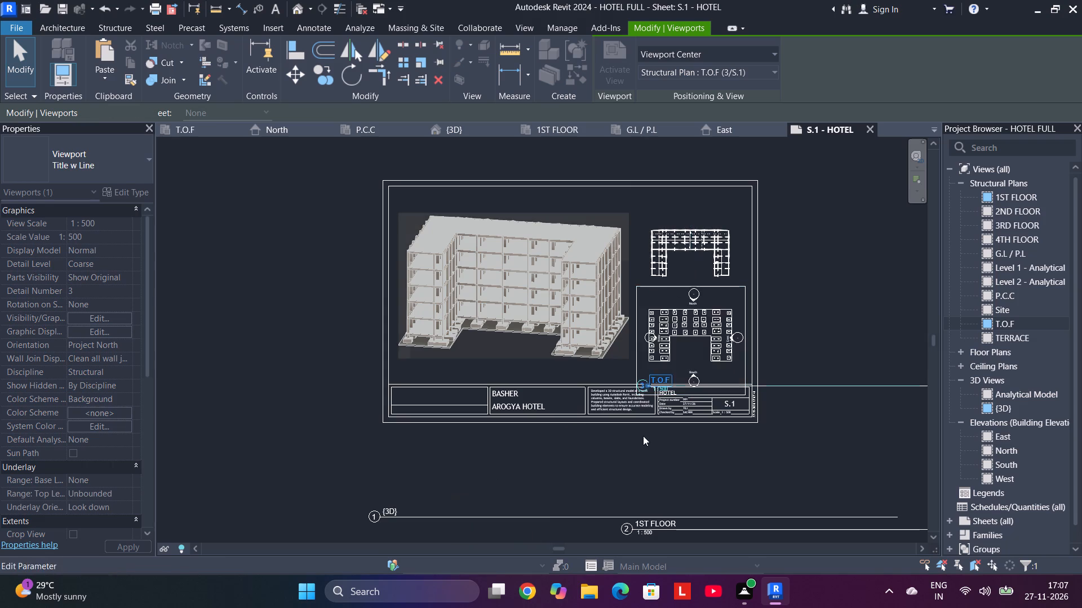
Move the T.O.F view title off the title block to below the sheet, under the 1ST FLOOR title.
scroll(643, 430, "up", 5)
scroll(645, 379, "up", 4)
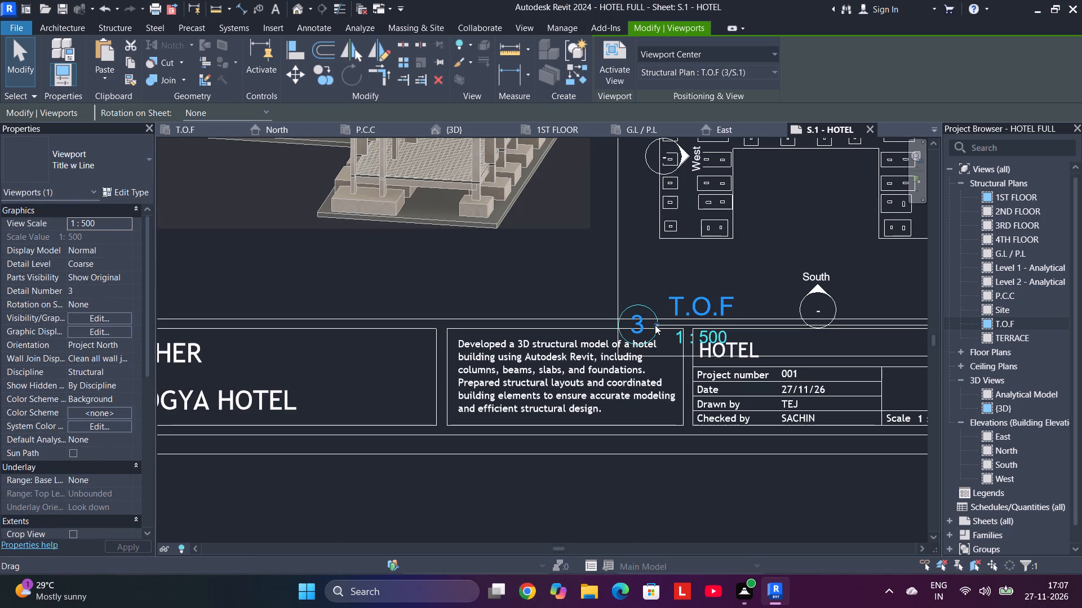
left_click(589, 295)
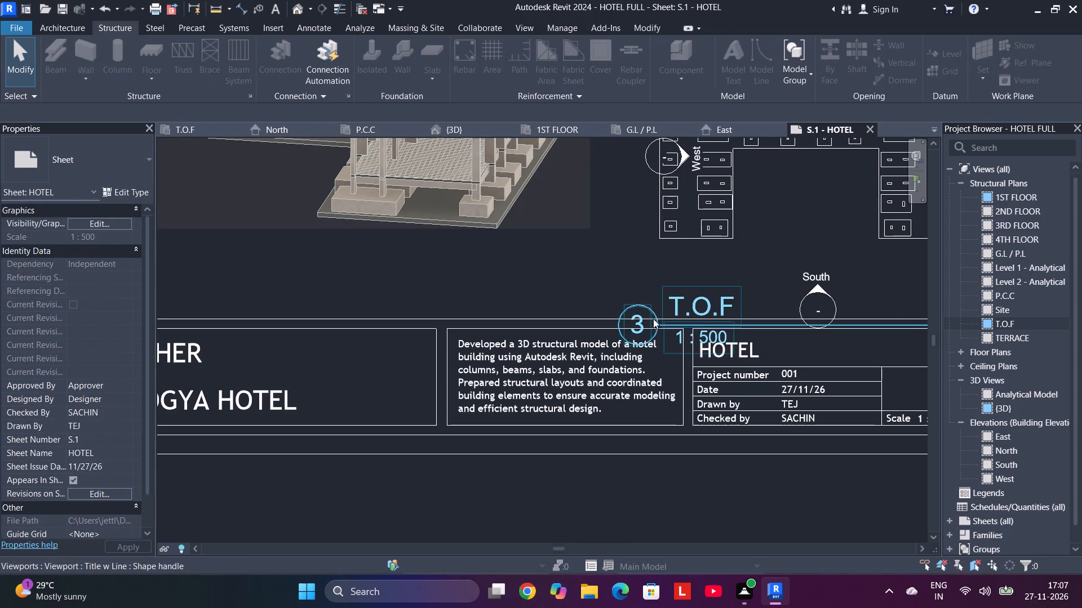
scroll(659, 326, "down", 4)
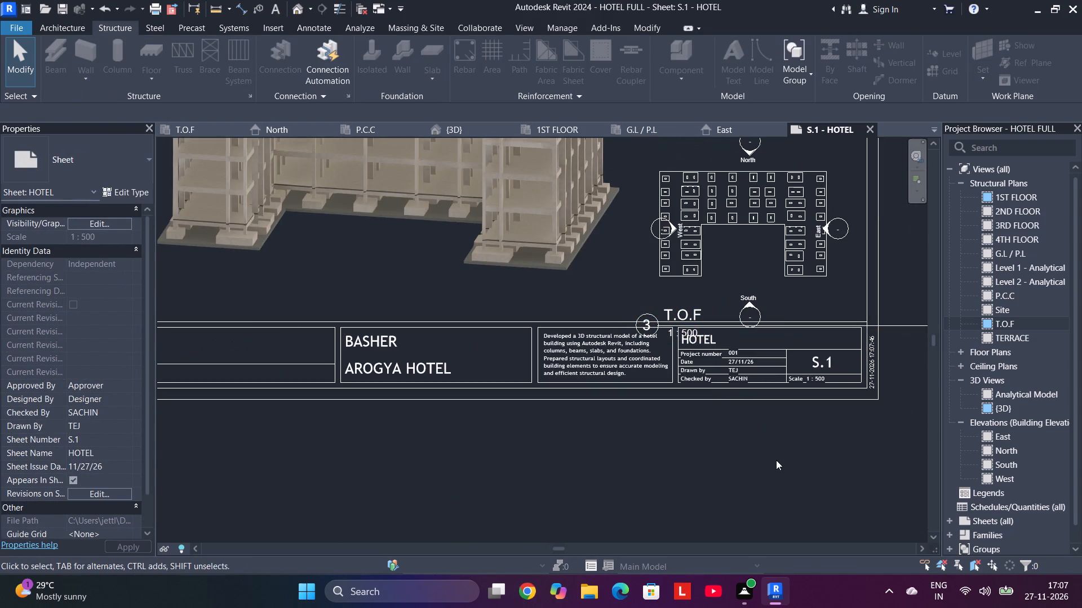
middle_click_drag(775, 465, 611, 434)
left_click(819, 293)
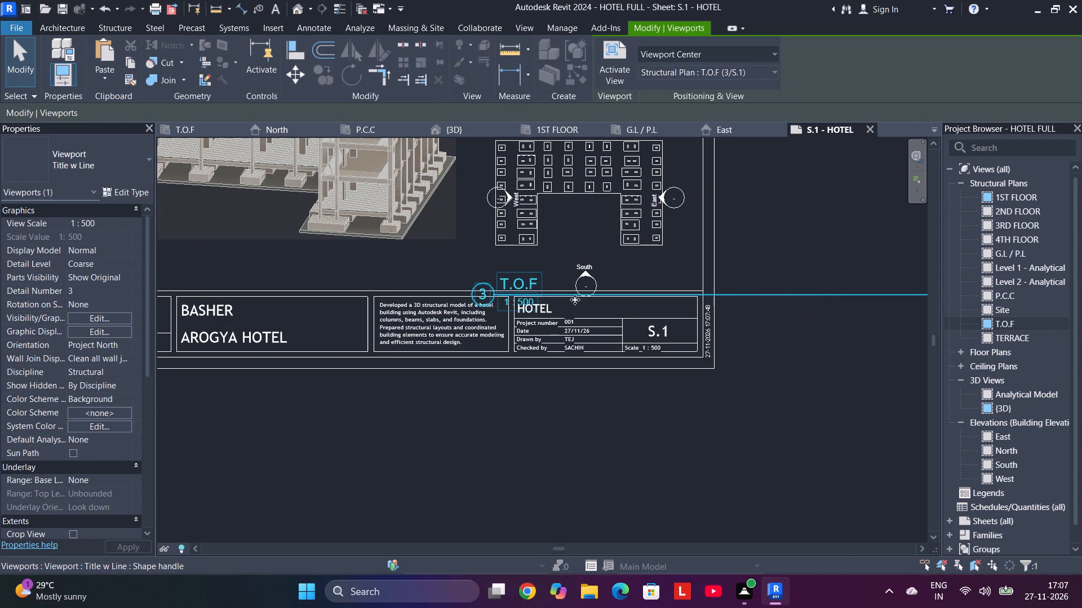
left_click_drag(499, 295, 481, 538)
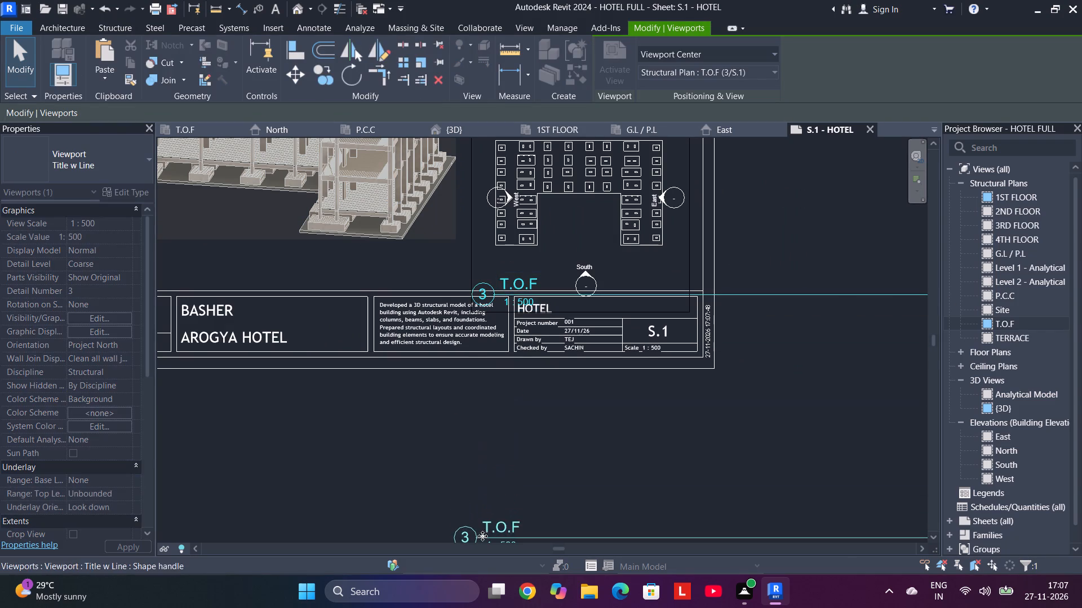
scroll(504, 454, "down", 2)
middle_click_drag(504, 454, 509, 349)
scroll(509, 349, "up", 1)
left_click_drag(489, 418, 494, 451)
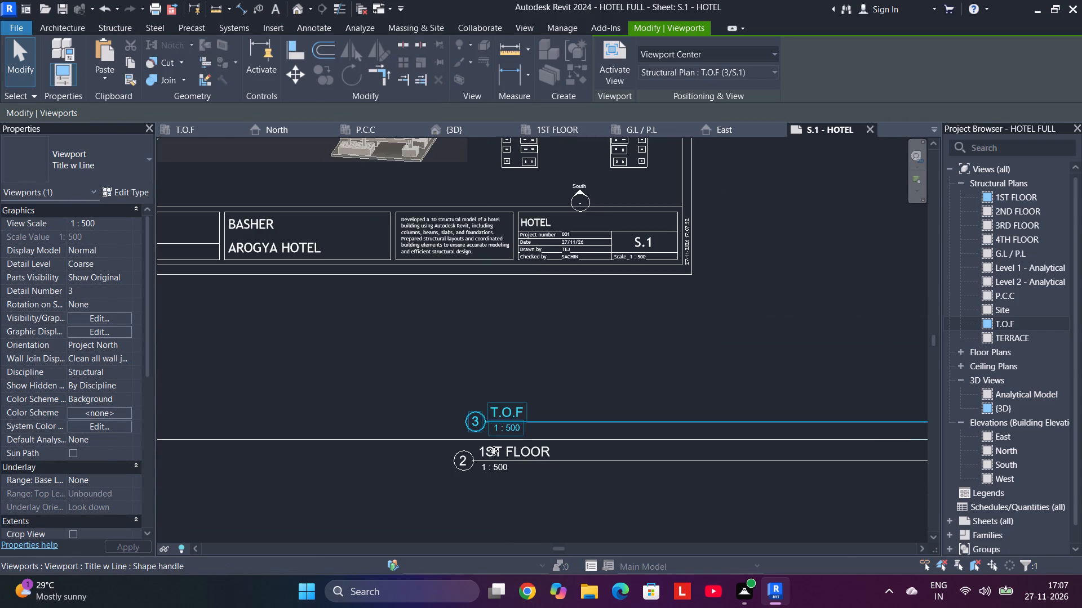
left_click_drag(494, 451, 496, 513)
Temporarily hide the North elevation marker above the building in the T.O.F structural plan view.
middle_click_drag(531, 316, 529, 484)
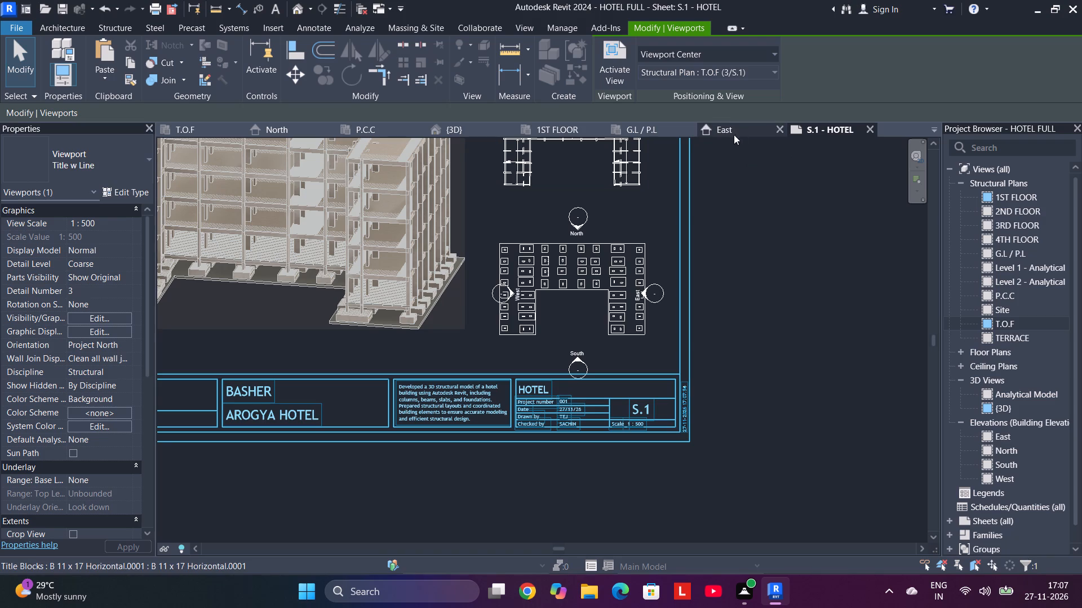
left_click(753, 129)
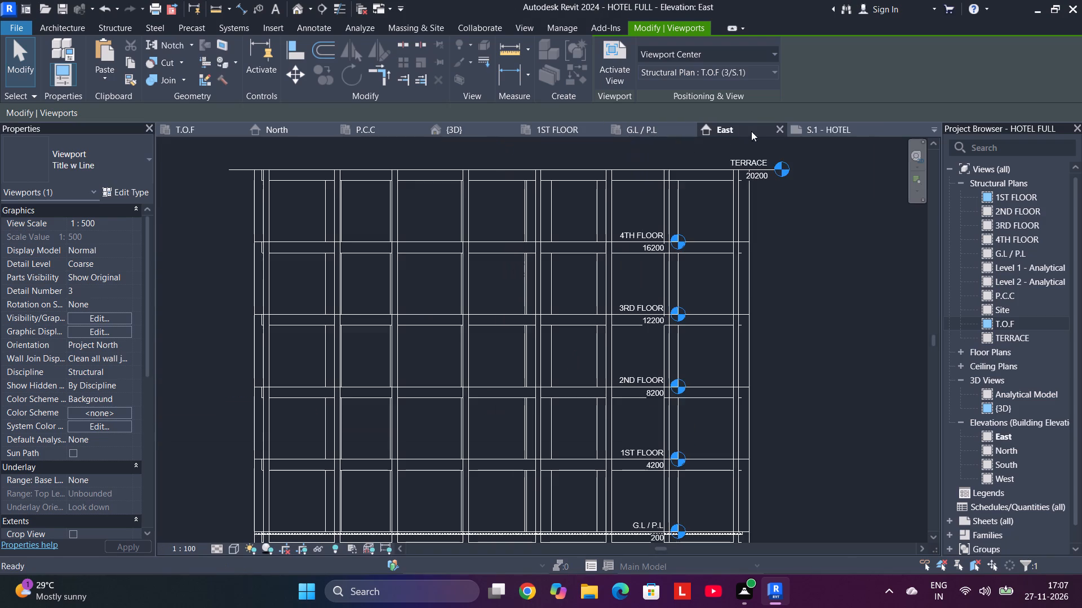
left_click(184, 130)
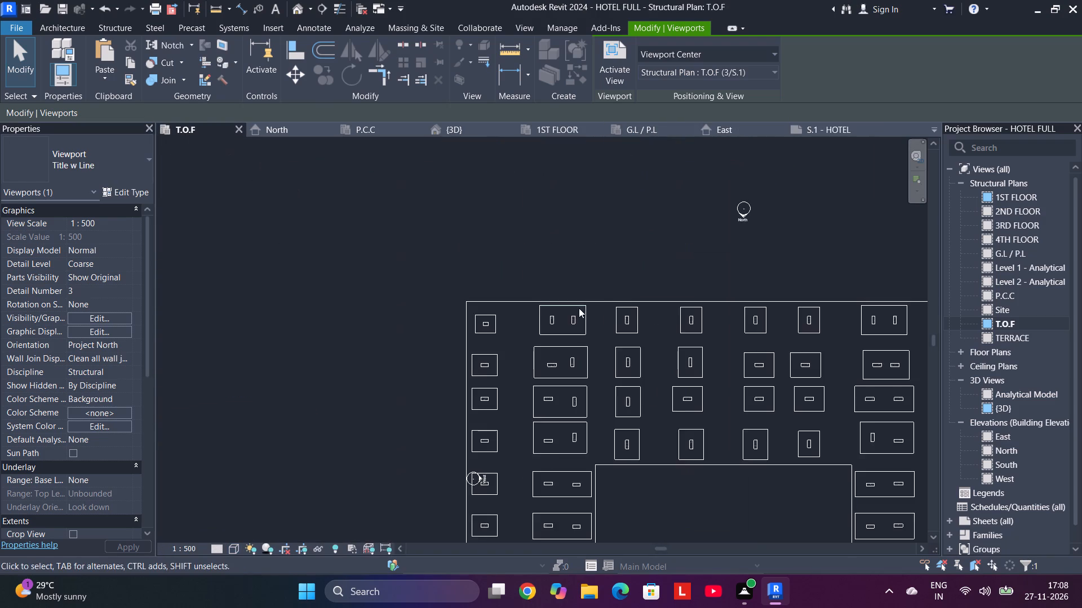
scroll(621, 296, "down", 4)
left_click_drag(761, 240, 600, 240)
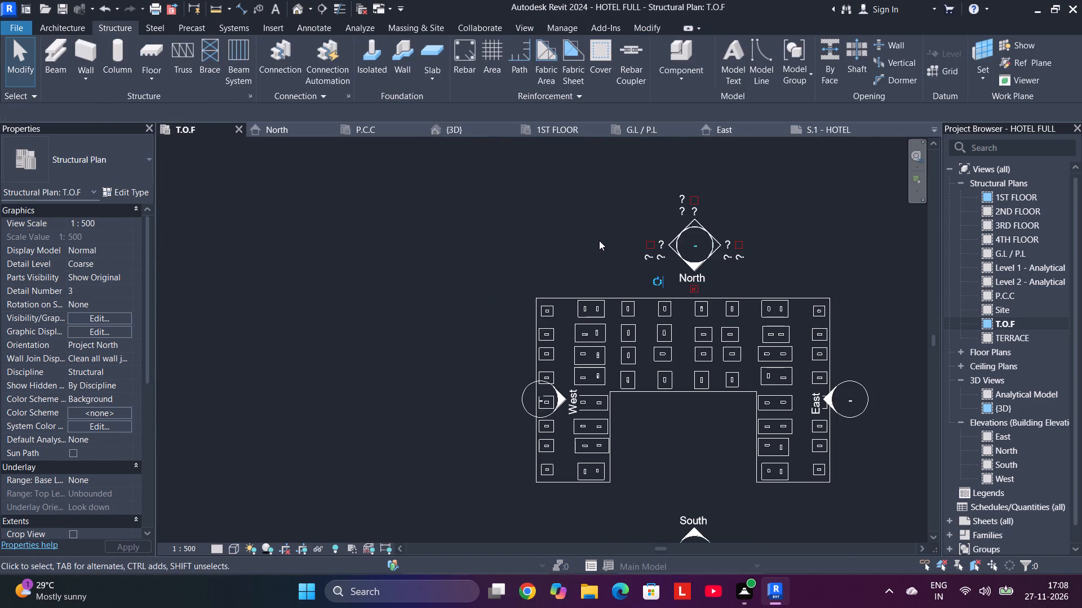
middle_click_drag(752, 224, 552, 234)
left_click_drag(633, 213, 456, 286)
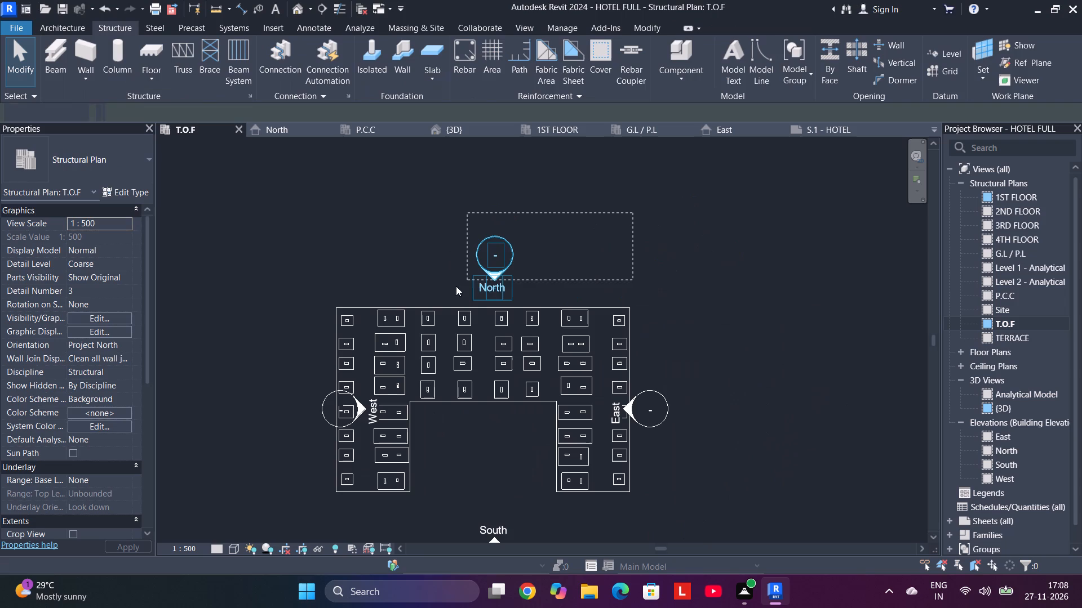
left_click_drag(456, 286, 443, 292)
type("HH")
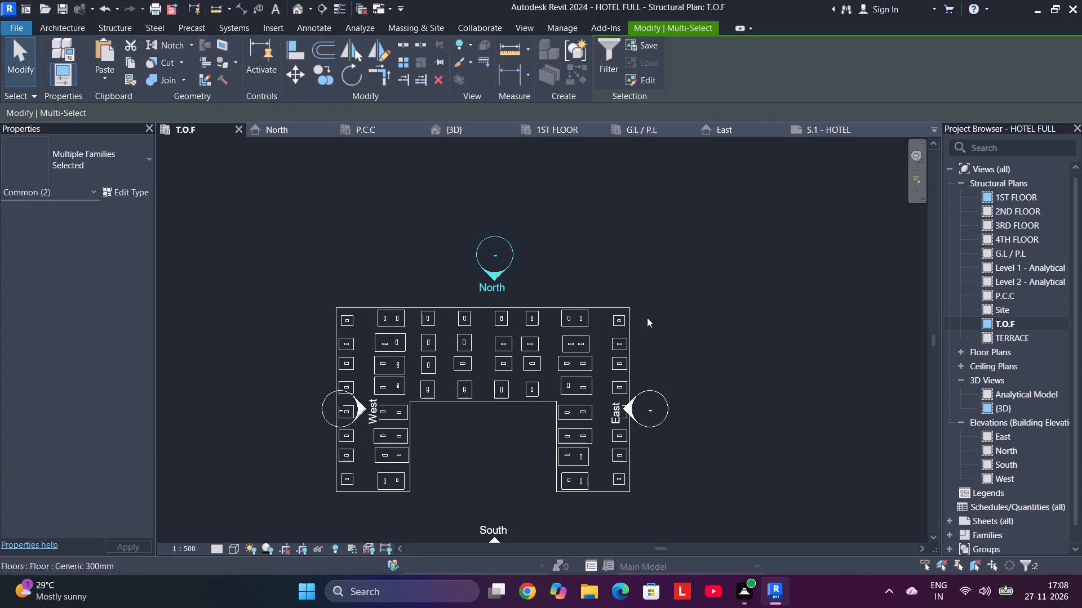
Temporarily hide the East elevation marker beside the building in the T.O.F plan.
left_click_drag(684, 348, 637, 481)
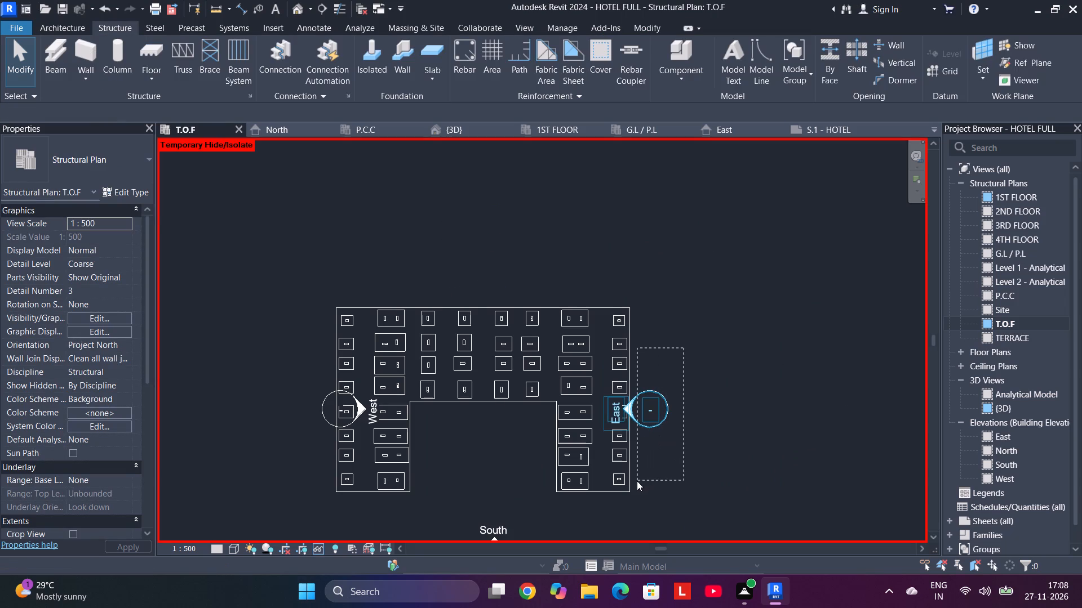
left_click_drag(637, 481, 639, 481)
type("HH")
Temporarily hide the South elevation marker below the building in the T.O.F plan.
middle_click_drag(463, 469, 463, 467)
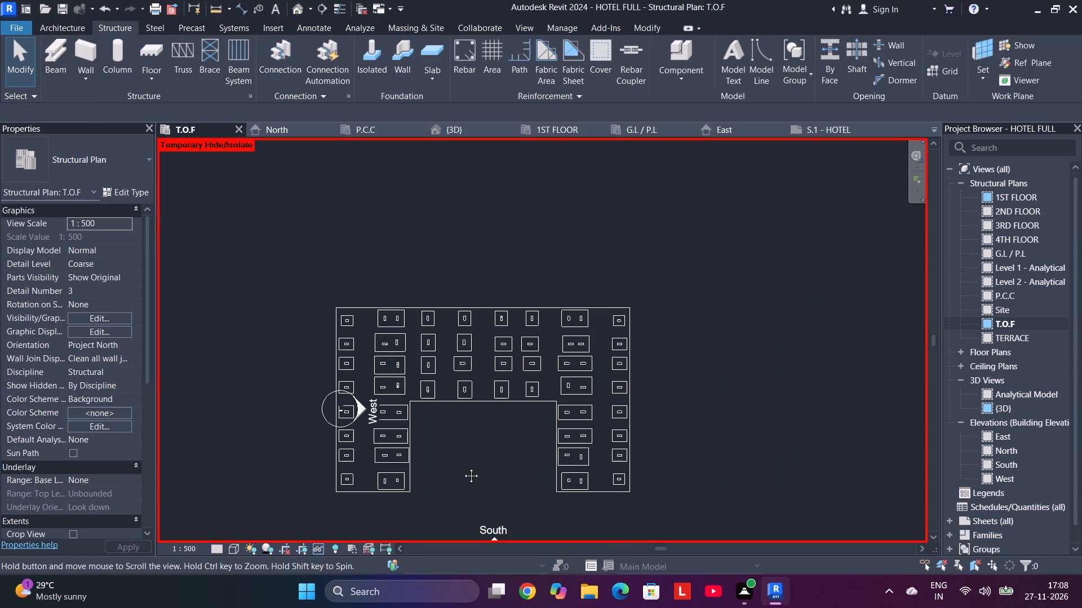
middle_click_drag(463, 467, 520, 298)
left_click_drag(610, 419, 485, 357)
key("h")
key("h")
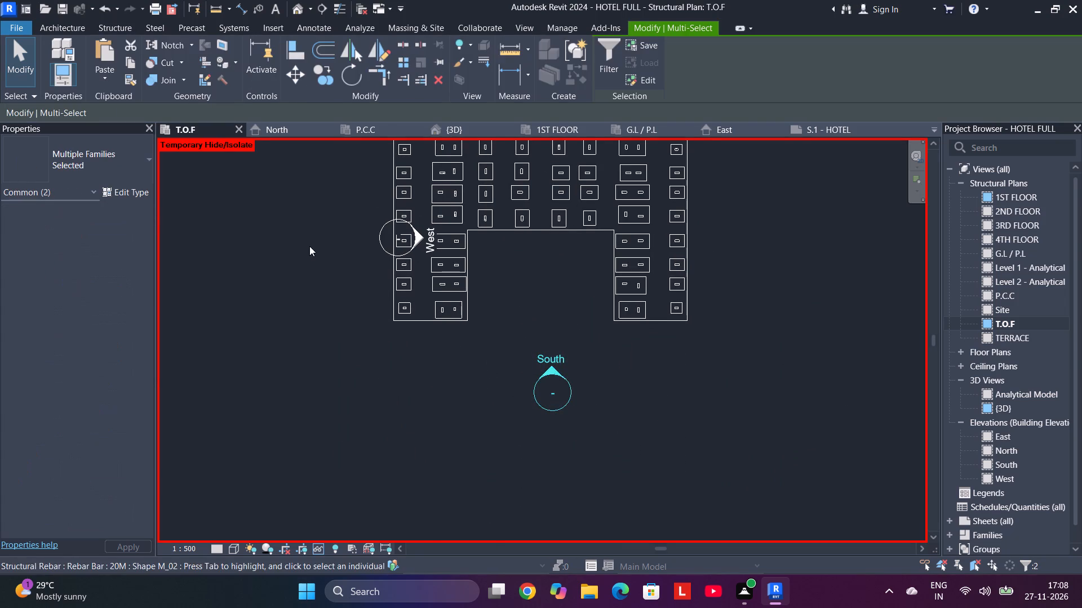
Temporarily hide the West elevation marker's circle and its arrow in the T.O.F plan.
left_click_drag(385, 190, 373, 327)
key("h")
key("h")
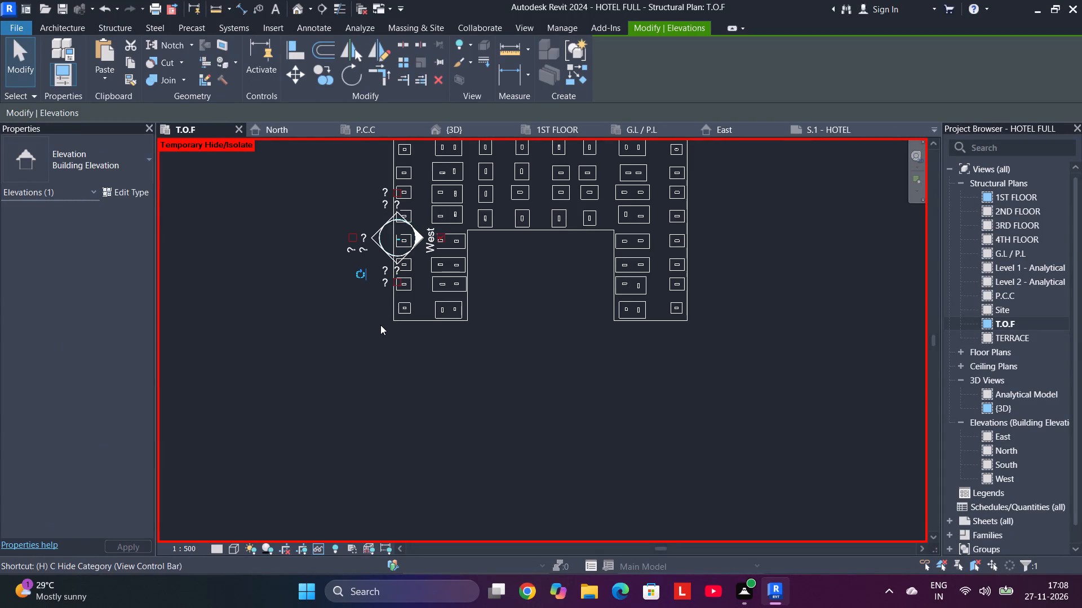
scroll(426, 240, "up", 4)
left_click(420, 236)
type("HH")
Return to the S.1 - HOTEL sheet and examine the layout of its three views and the title block.
scroll(546, 294, "down", 5)
middle_click_drag(605, 303, 541, 323)
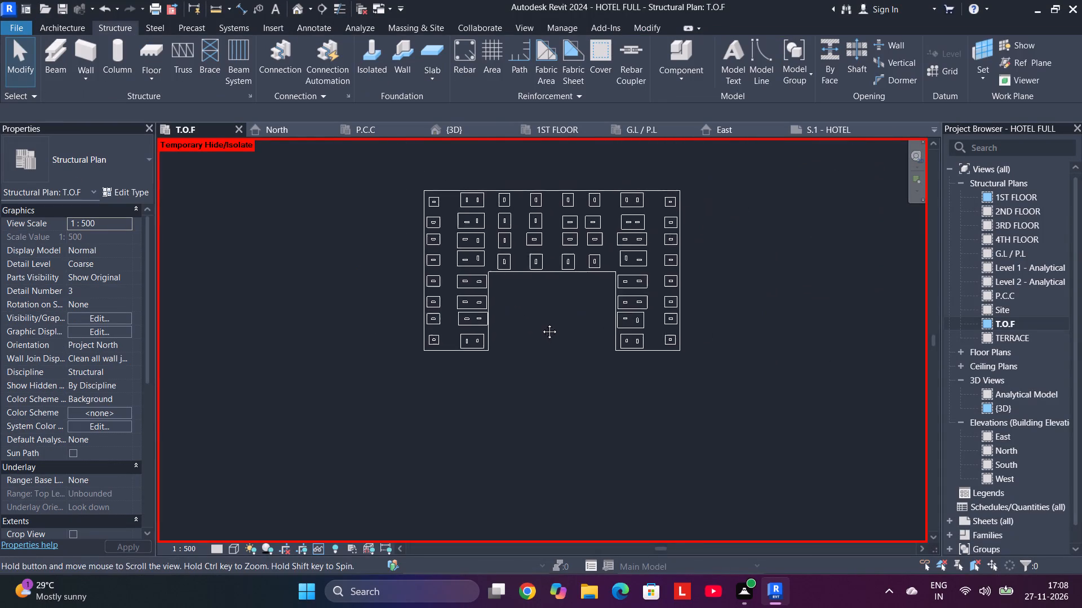
middle_click_drag(541, 323, 538, 321)
left_click(825, 130)
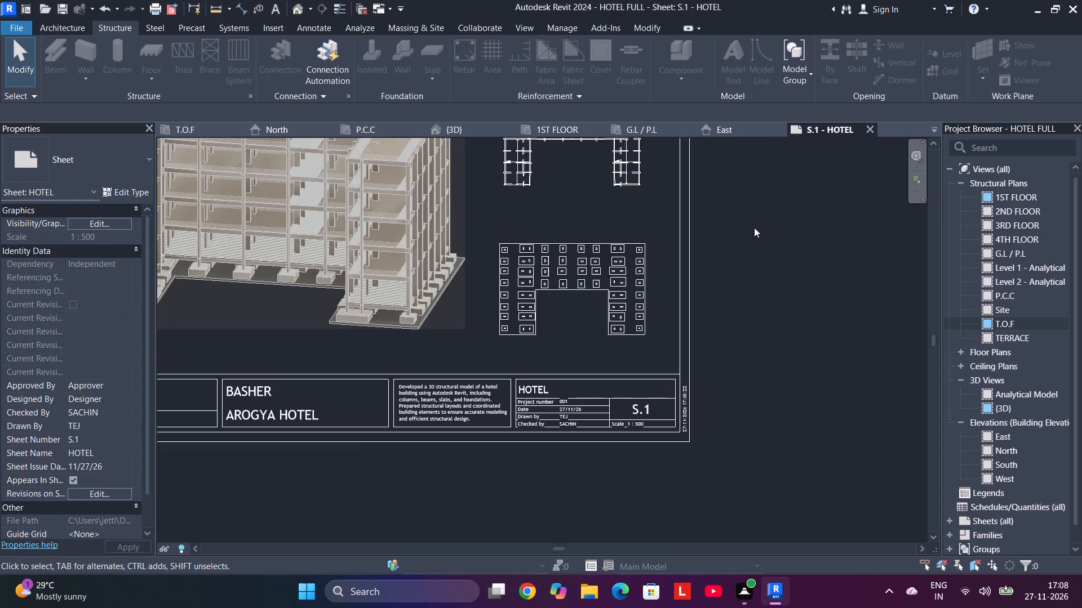
middle_click_drag(804, 280, 890, 357)
scroll(833, 312, "down", 1)
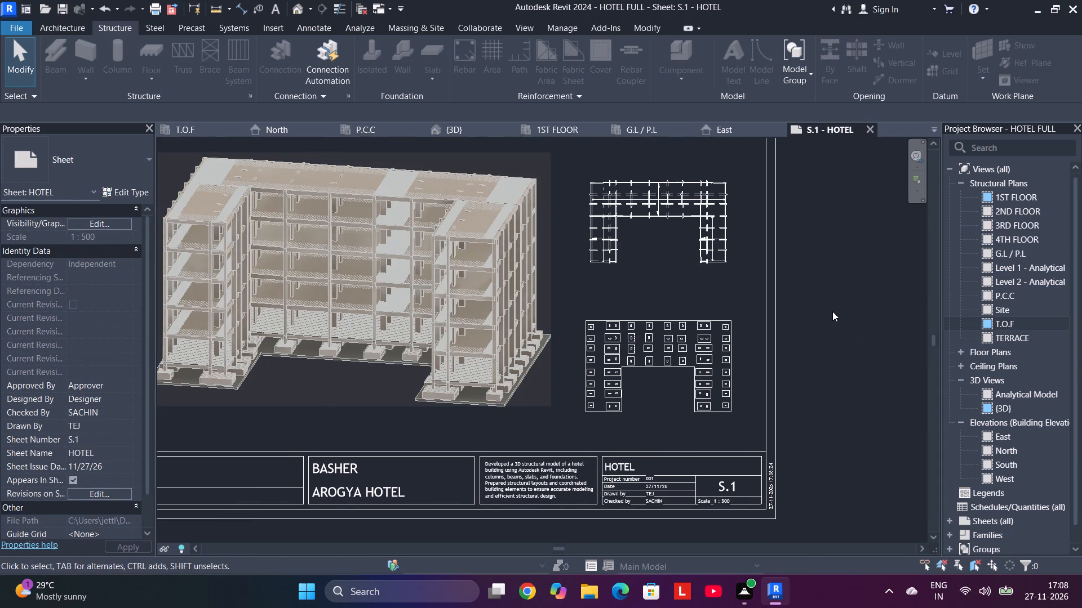
scroll(832, 311, "down", 2)
middle_click_drag(831, 311, 774, 346)
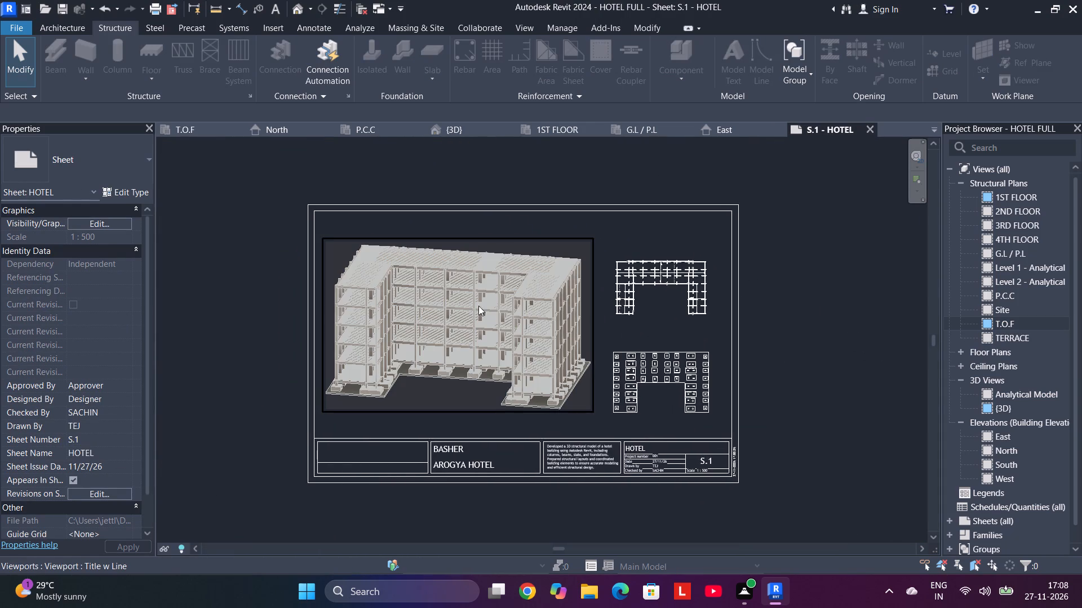
scroll(367, 482, "up", 5)
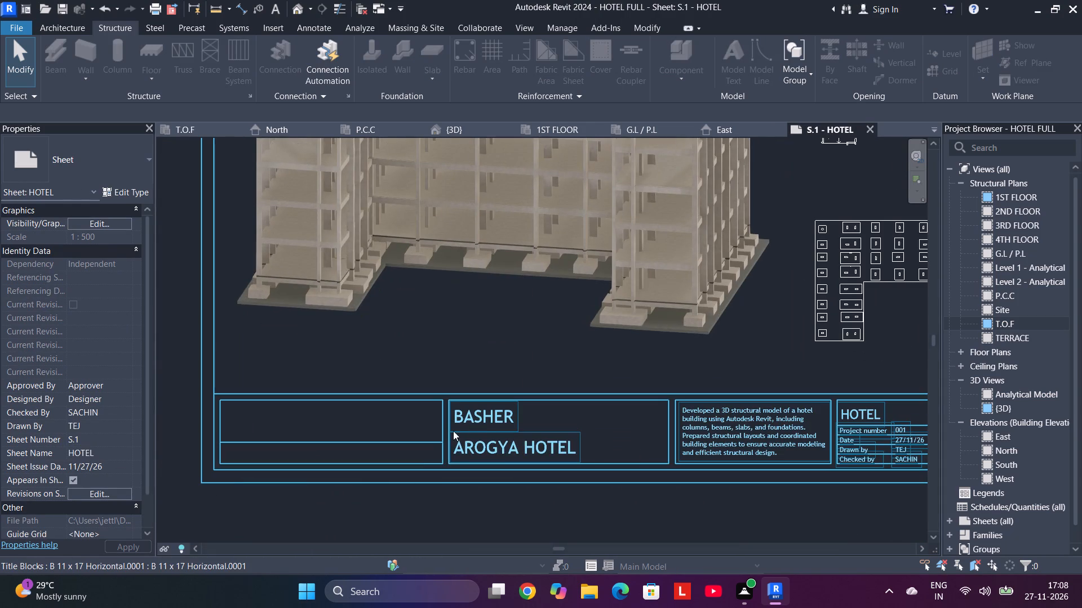
scroll(288, 421, "up", 2)
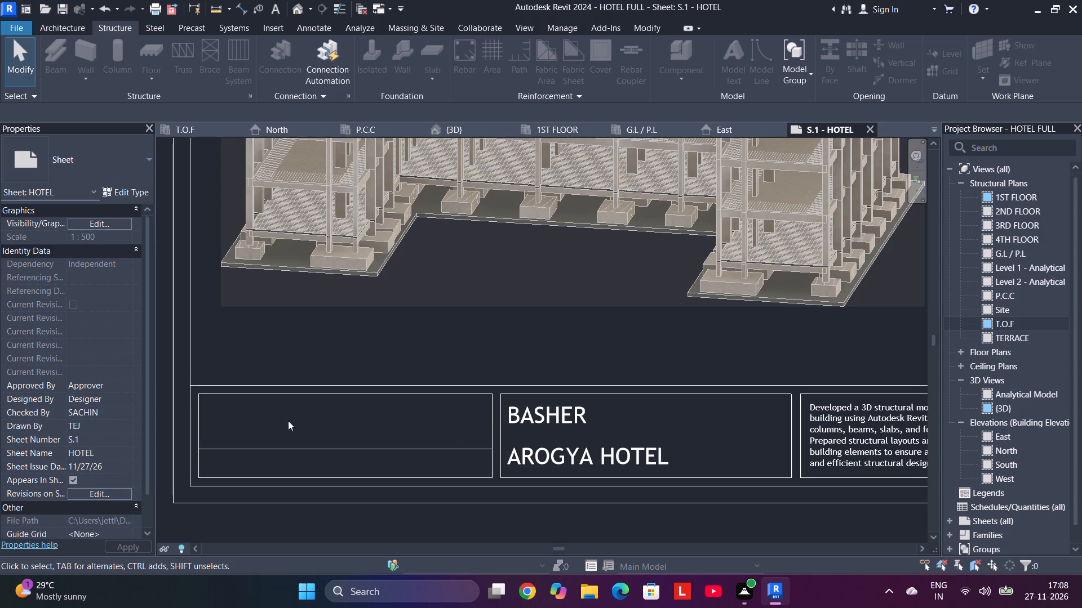
scroll(288, 421, "down", 5)
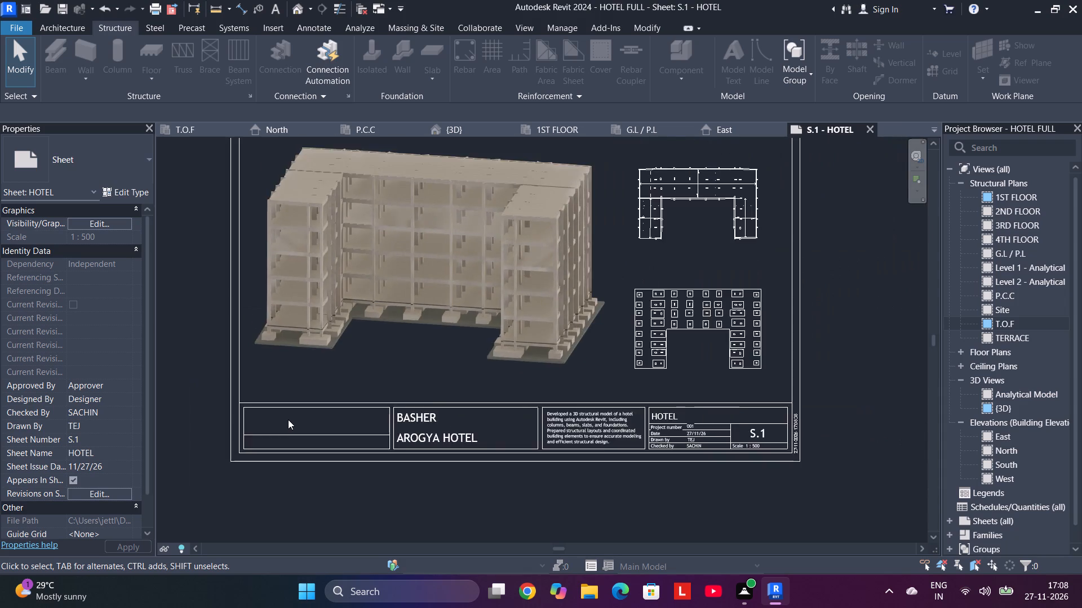
scroll(288, 419, "down", 4)
middle_click_drag(225, 340, 387, 268)
left_click_drag(374, 274, 391, 266)
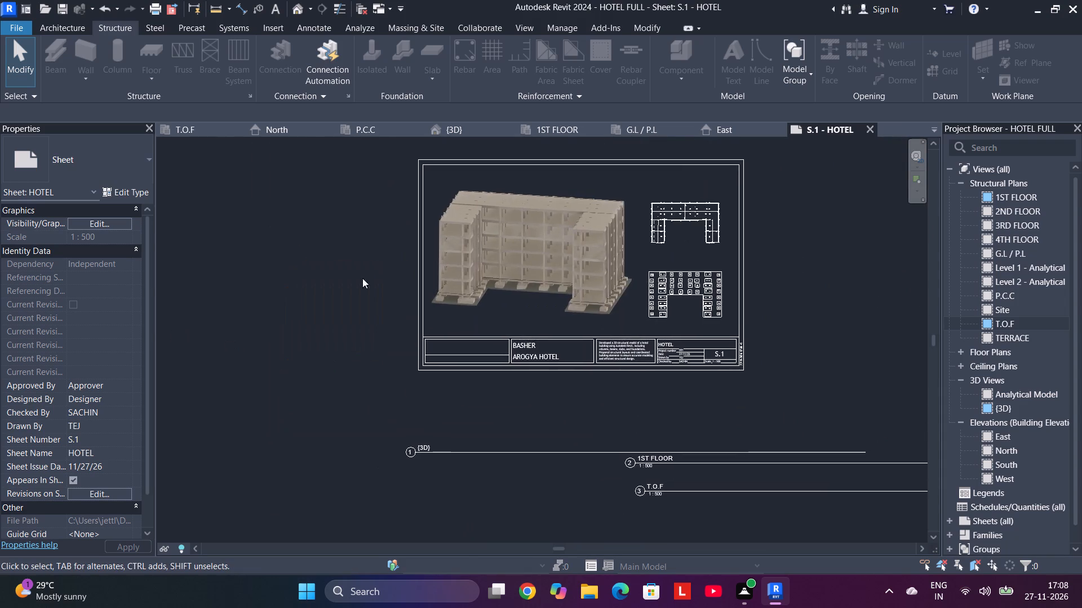
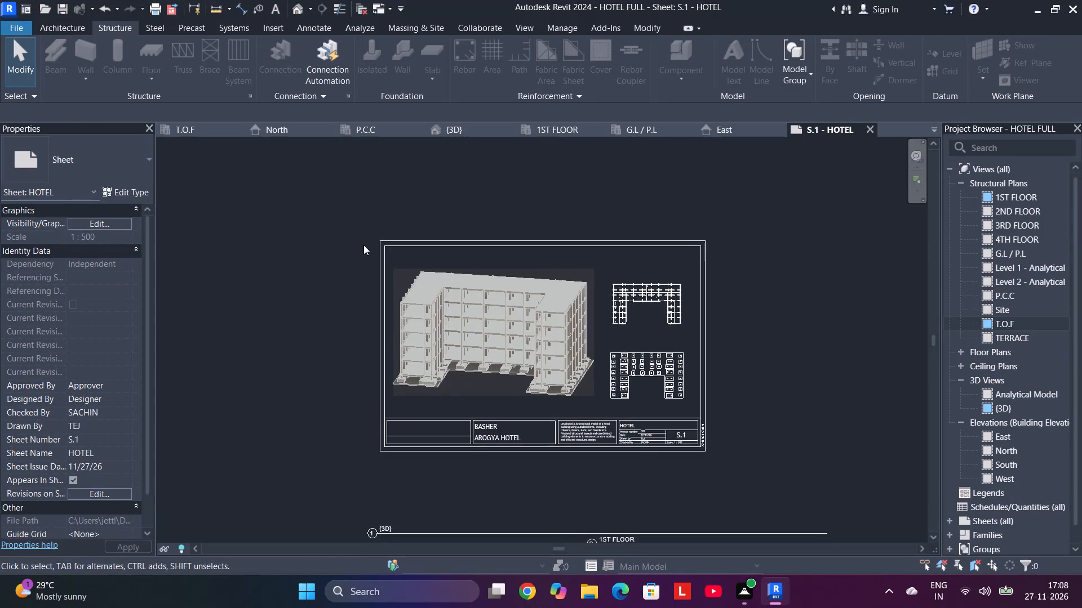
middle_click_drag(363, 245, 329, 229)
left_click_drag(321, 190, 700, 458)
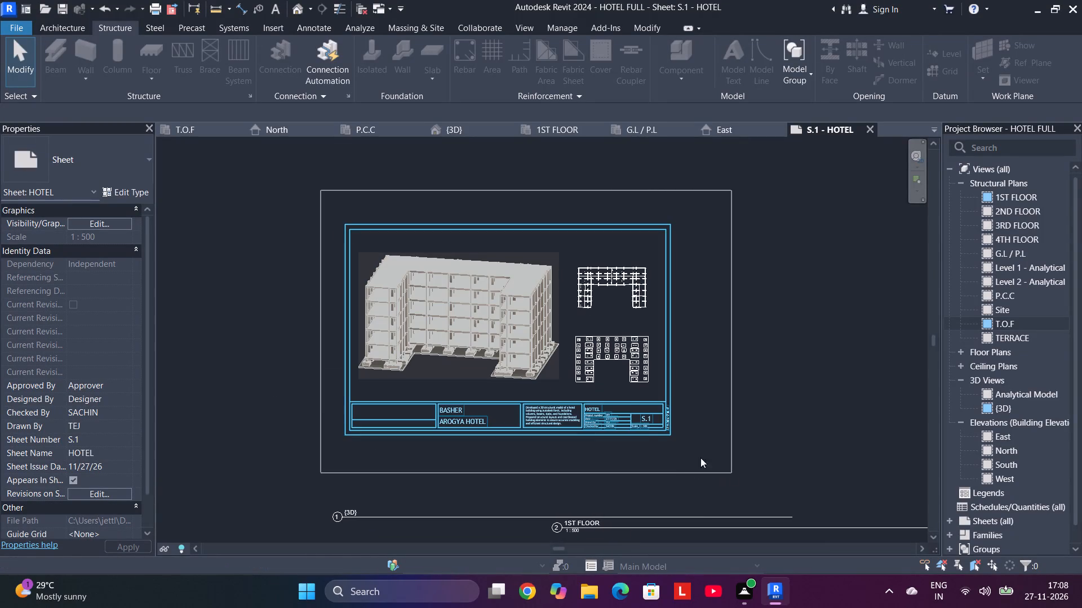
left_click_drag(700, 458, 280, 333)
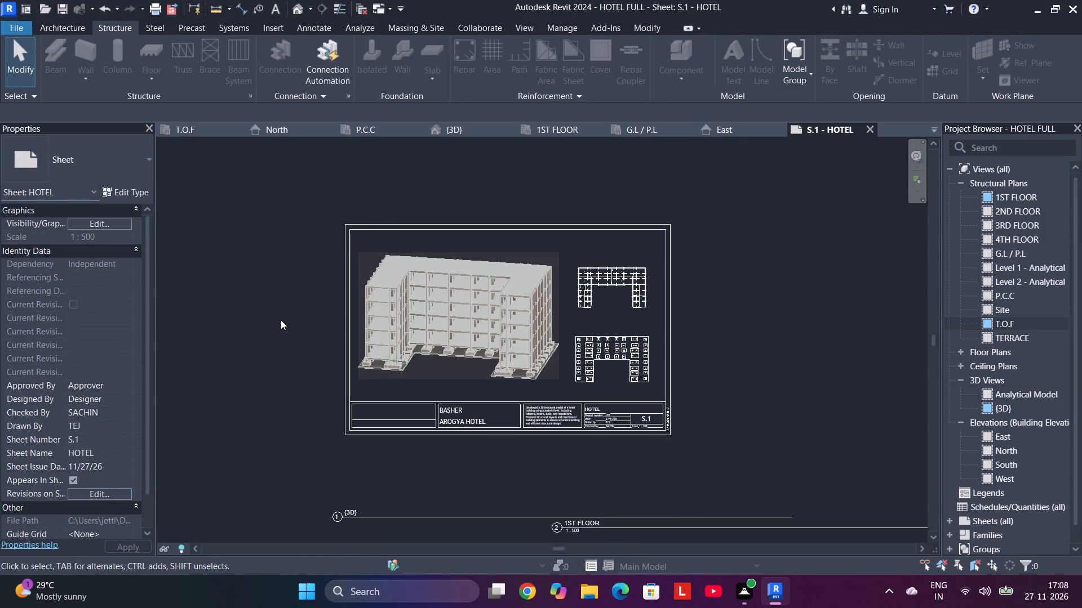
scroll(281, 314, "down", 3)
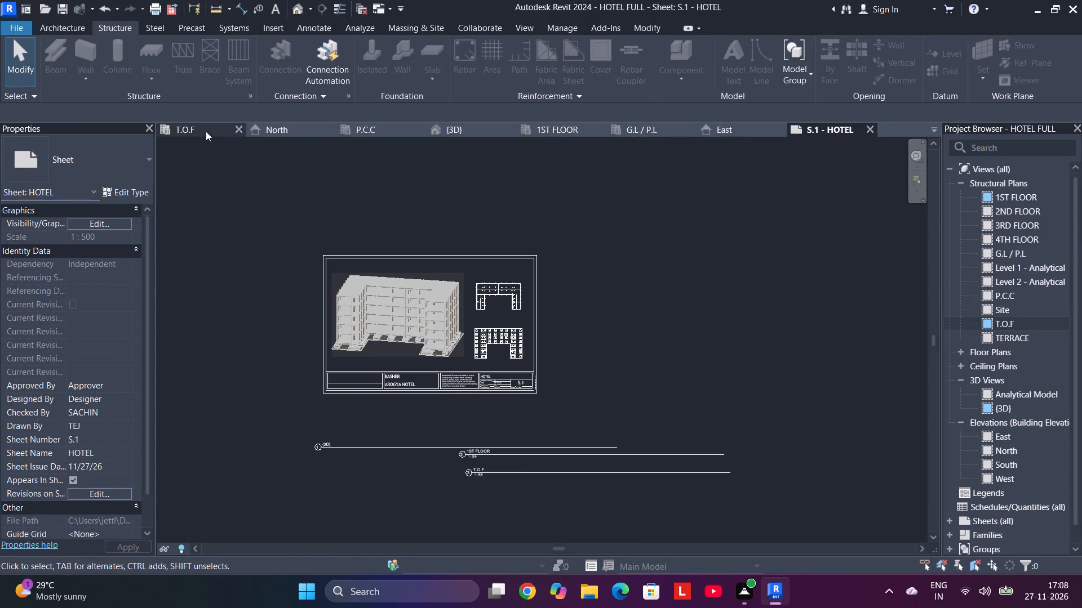
Look through the open plan, elevation and 3D views, and recheck the view layout on the S.1 - HOTEL sheet.
left_click(194, 131)
left_click(284, 129)
left_click(388, 128)
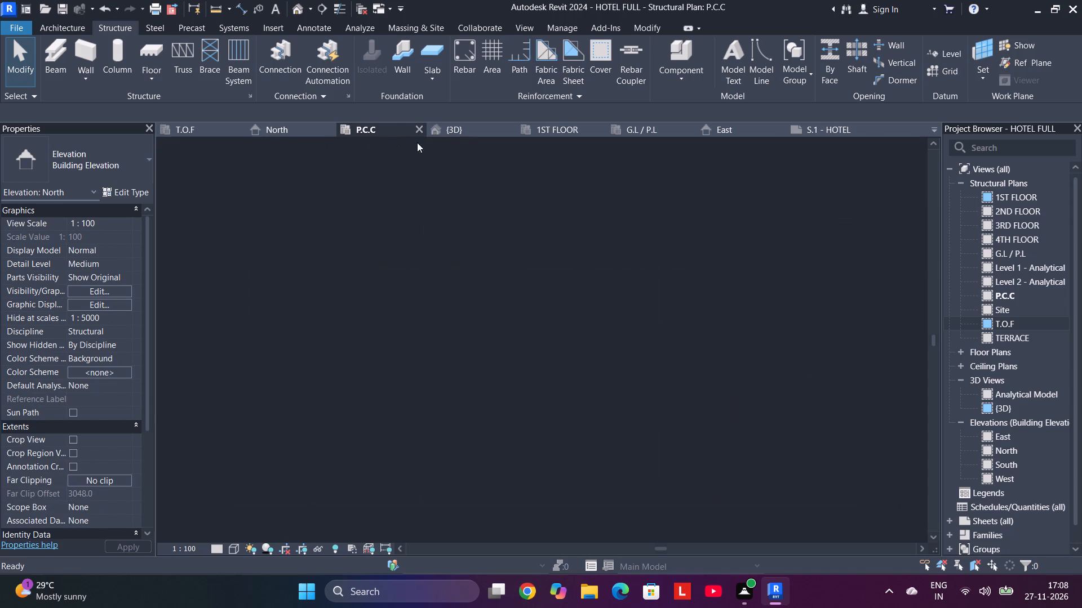
left_click(486, 128)
left_click(568, 133)
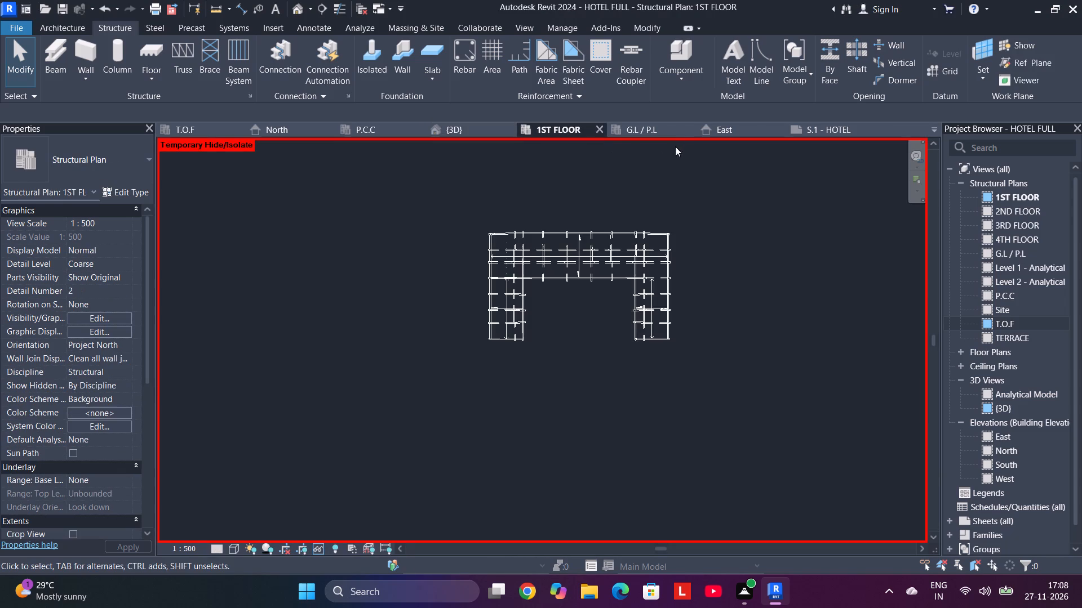
left_click(662, 127)
left_click(753, 129)
left_click(817, 129)
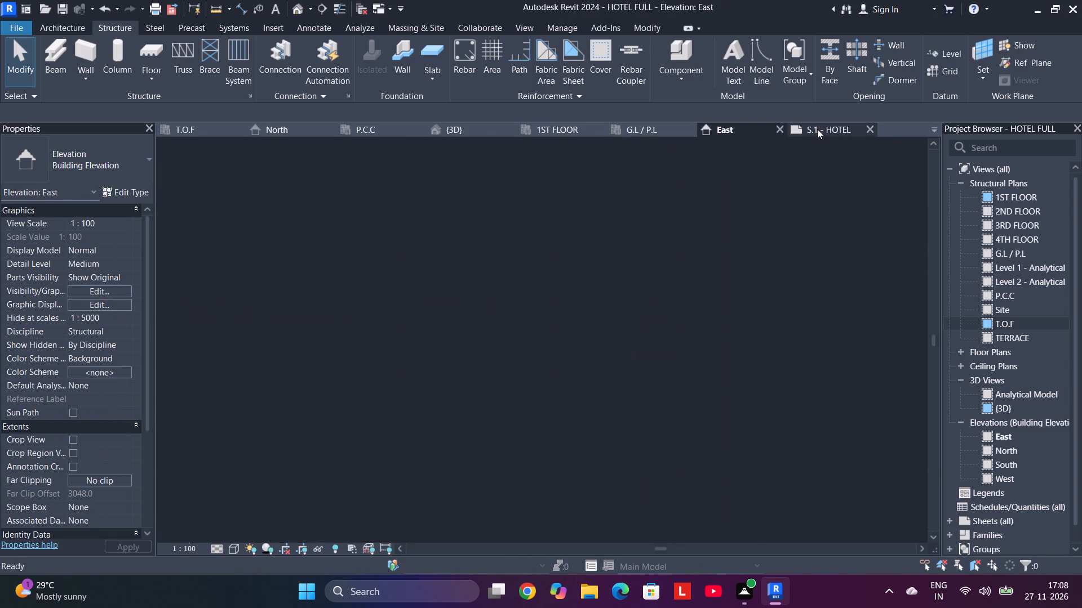
middle_click_drag(273, 227, 424, 218)
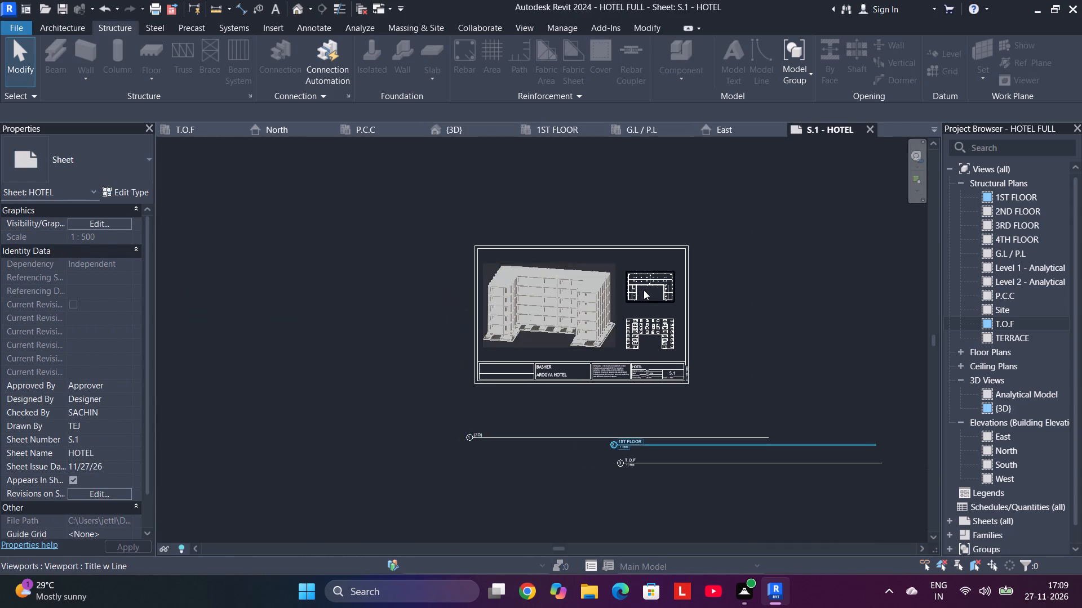
scroll(645, 290, "up", 3)
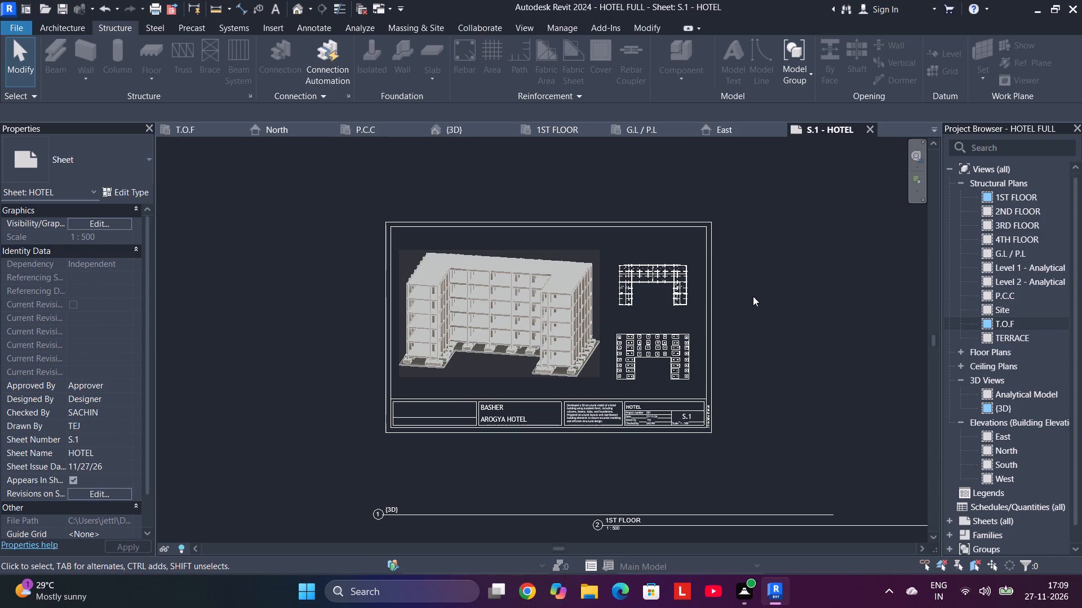
scroll(525, 299, "up", 5)
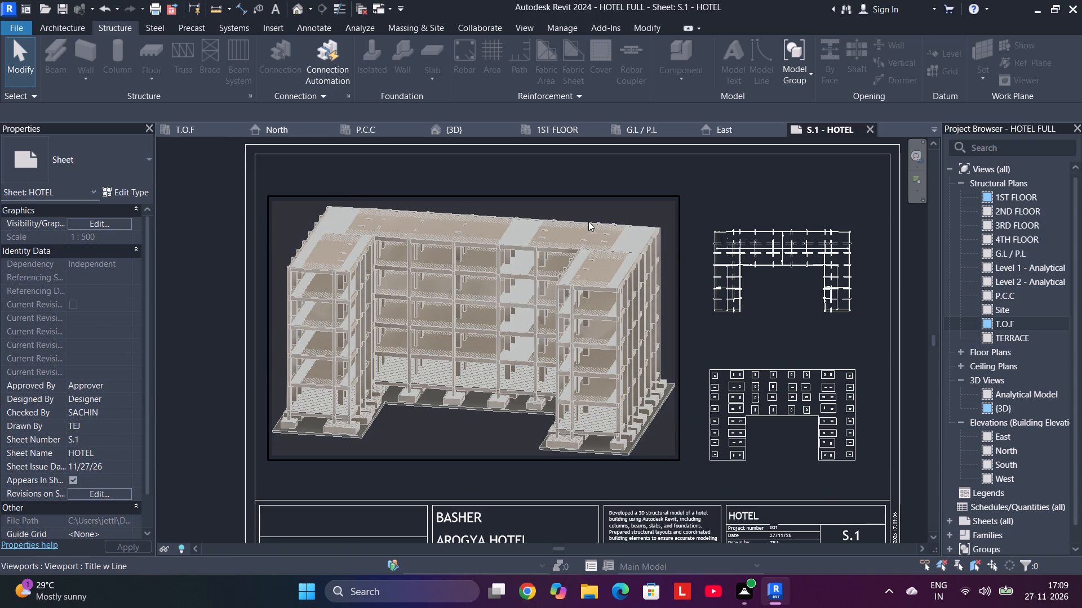
scroll(581, 217, "down", 4)
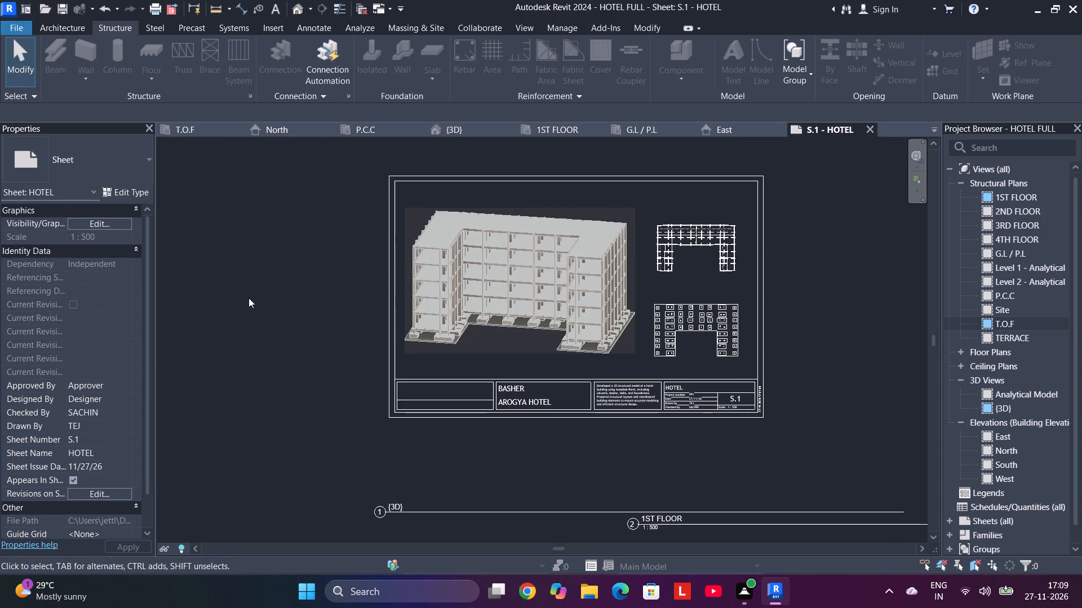
left_click(259, 296)
Set the paper size to A3 in the print setup for printing the current sheet with Microsoft Print to PDF.
key("ctrl+p")
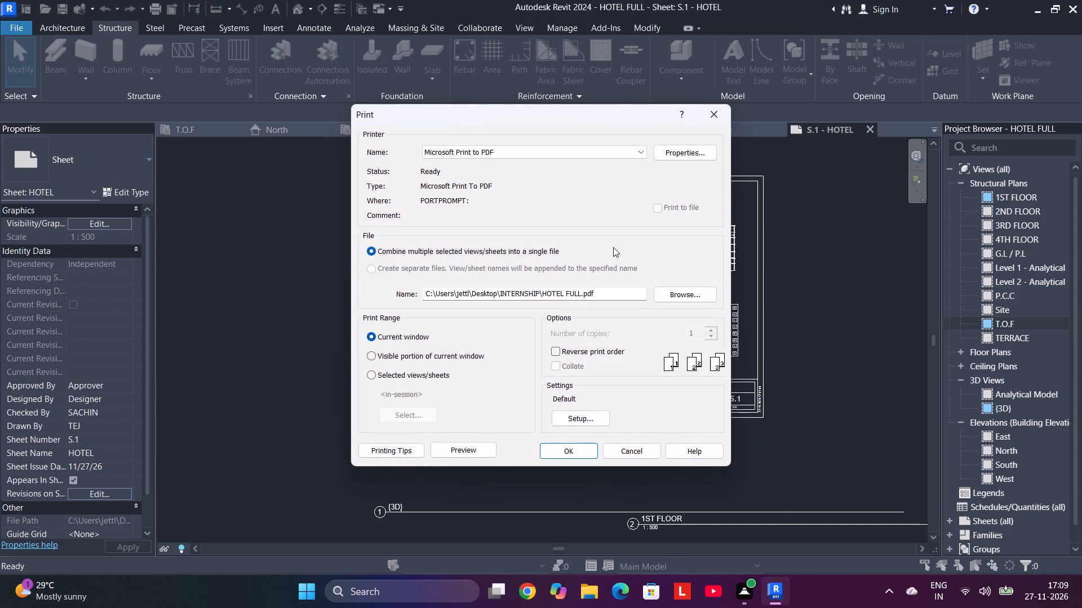
left_click(571, 420)
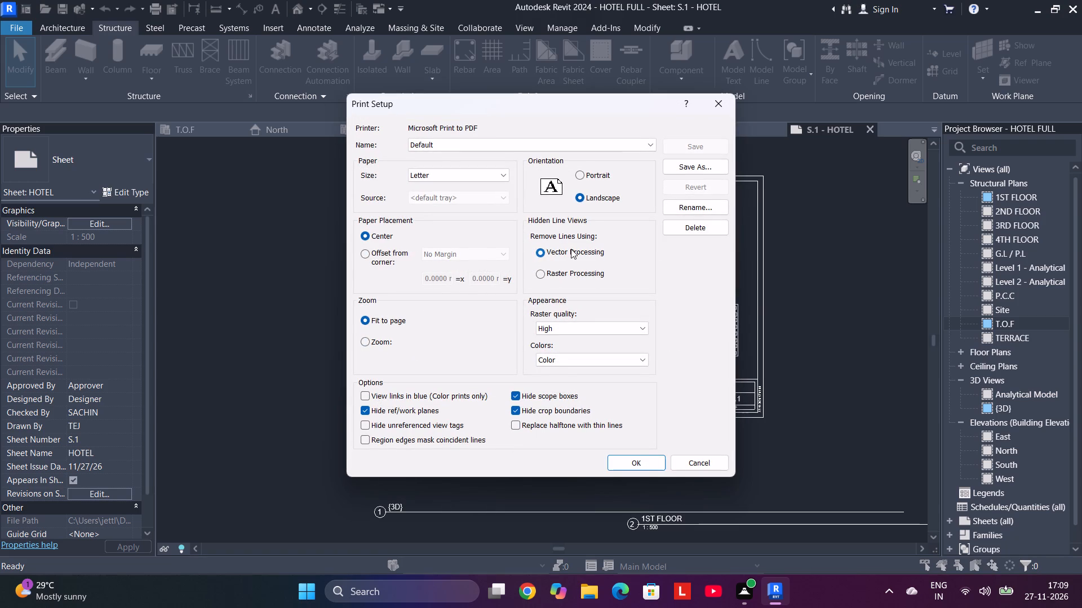
left_click(487, 180)
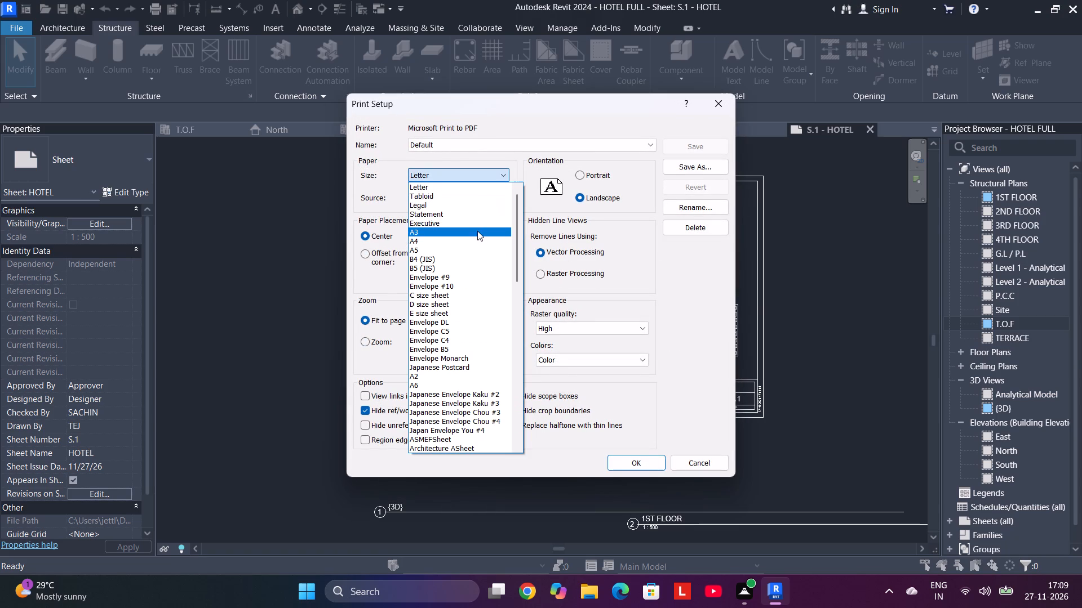
left_click(477, 231)
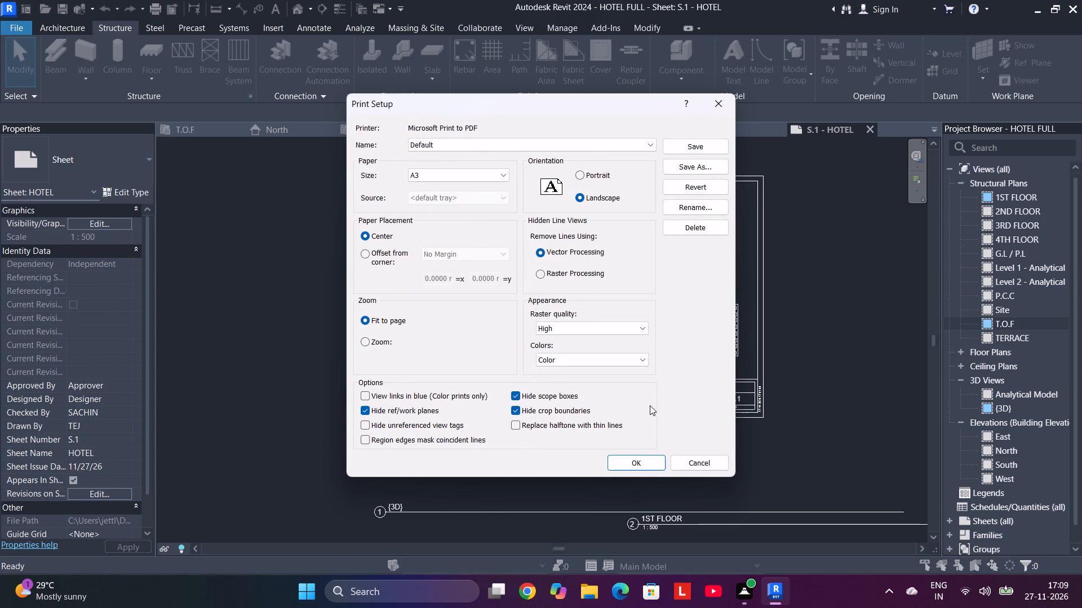
left_click(645, 460)
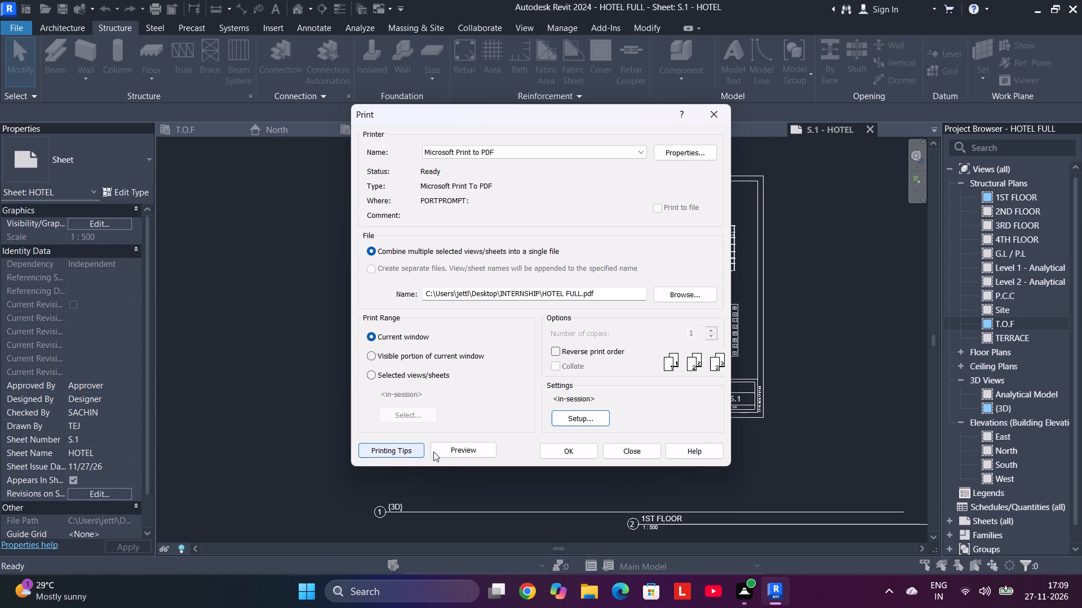
Preview the sheet's print and examine the 3D view, both plans and the title block, closing the preview when done.
left_click(458, 451)
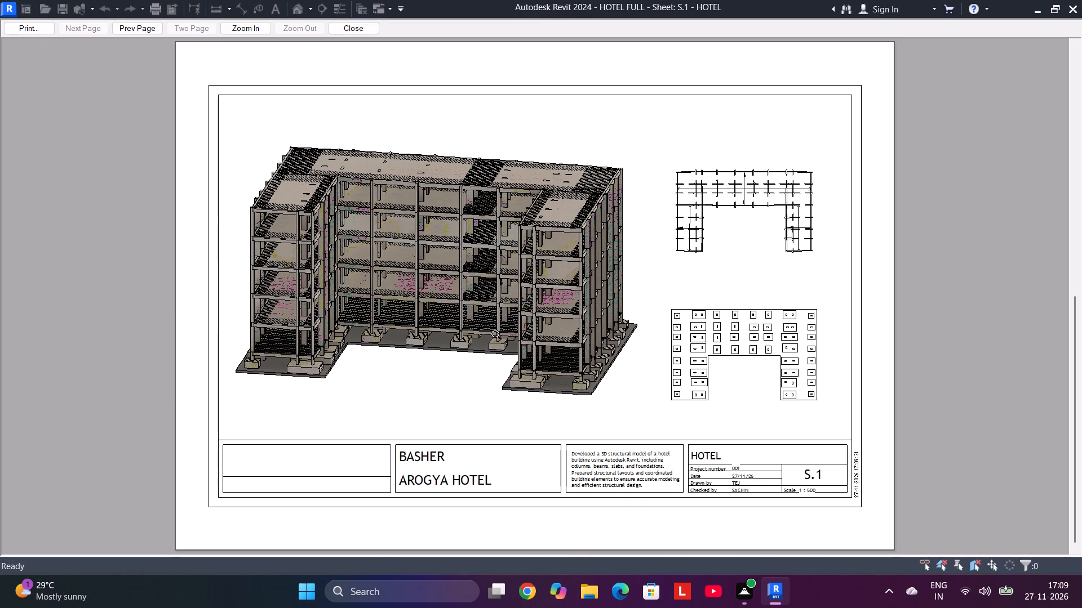
scroll(495, 332, "up", 3)
scroll(562, 321, "up", 7)
middle_click_drag(562, 312, 562, 288)
scroll(562, 288, "down", 8)
left_click_drag(562, 288, 562, 289)
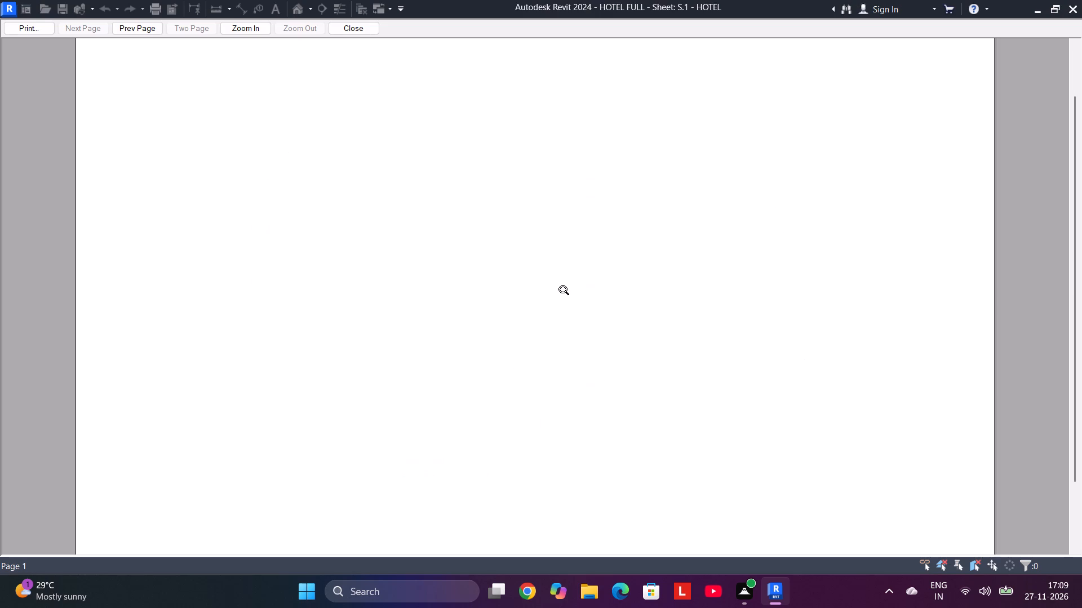
left_click_drag(562, 289, 562, 312)
scroll(562, 312, "up", 5)
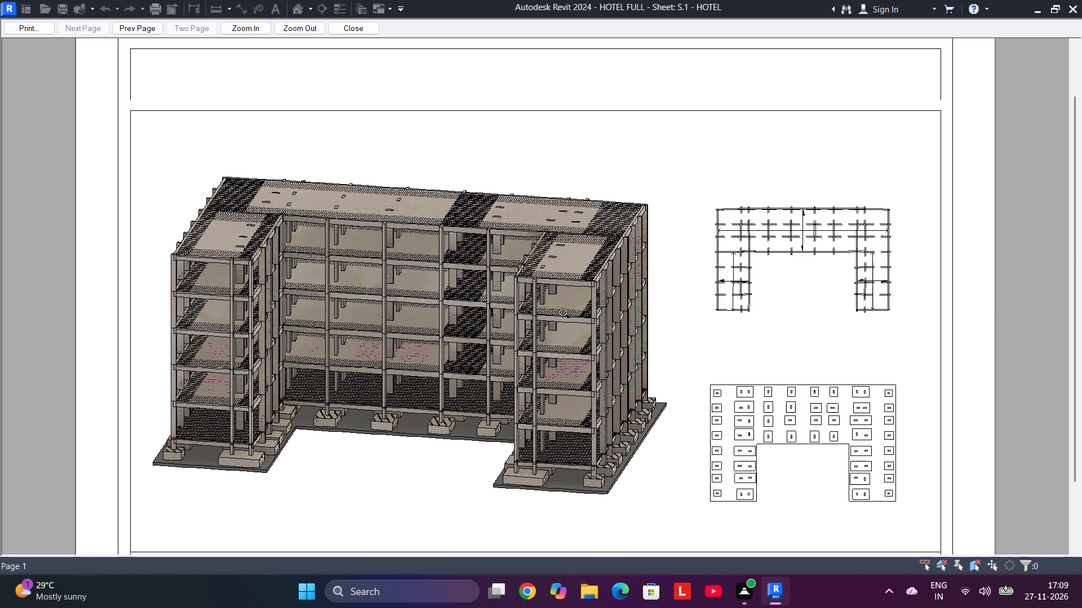
scroll(562, 312, "down", 5)
scroll(562, 312, "up", 2)
left_click_drag(562, 312, 579, 407)
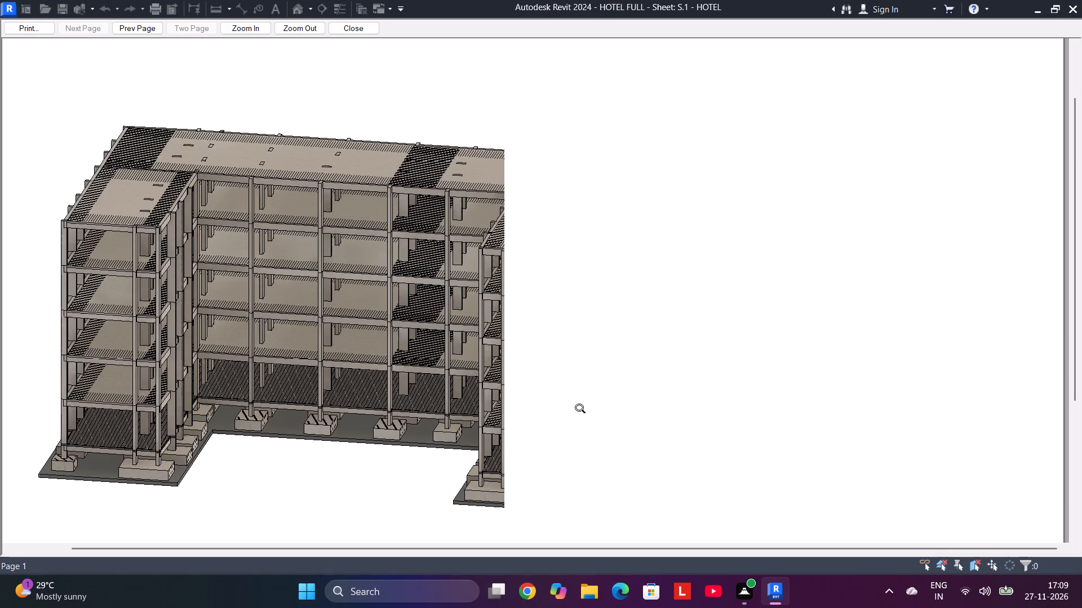
left_click_drag(579, 407, 579, 403)
left_click(574, 356)
left_click(552, 320)
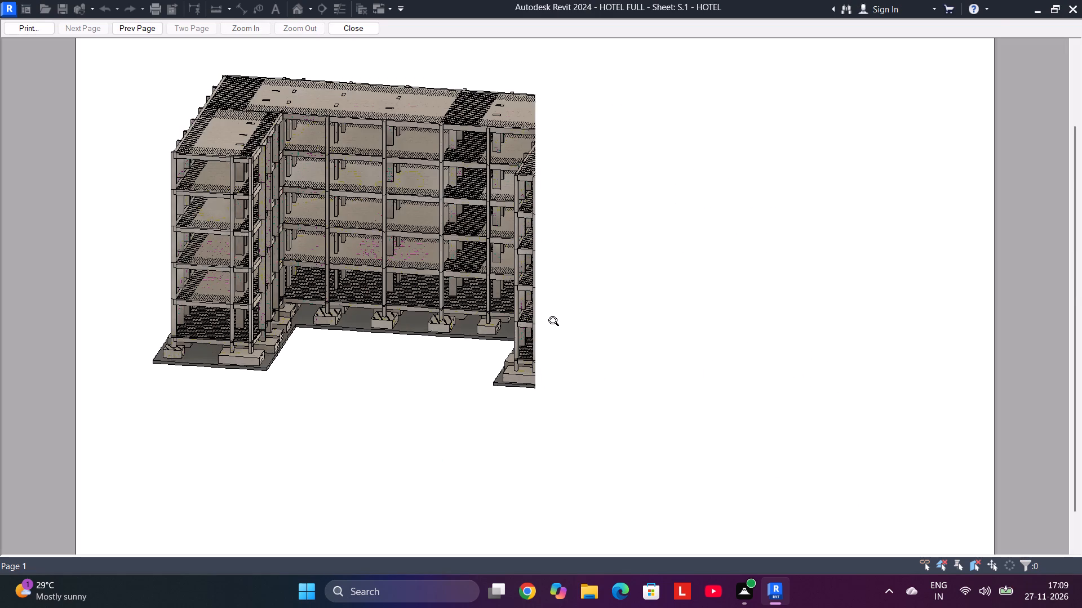
left_click(552, 320)
left_click(552, 320)
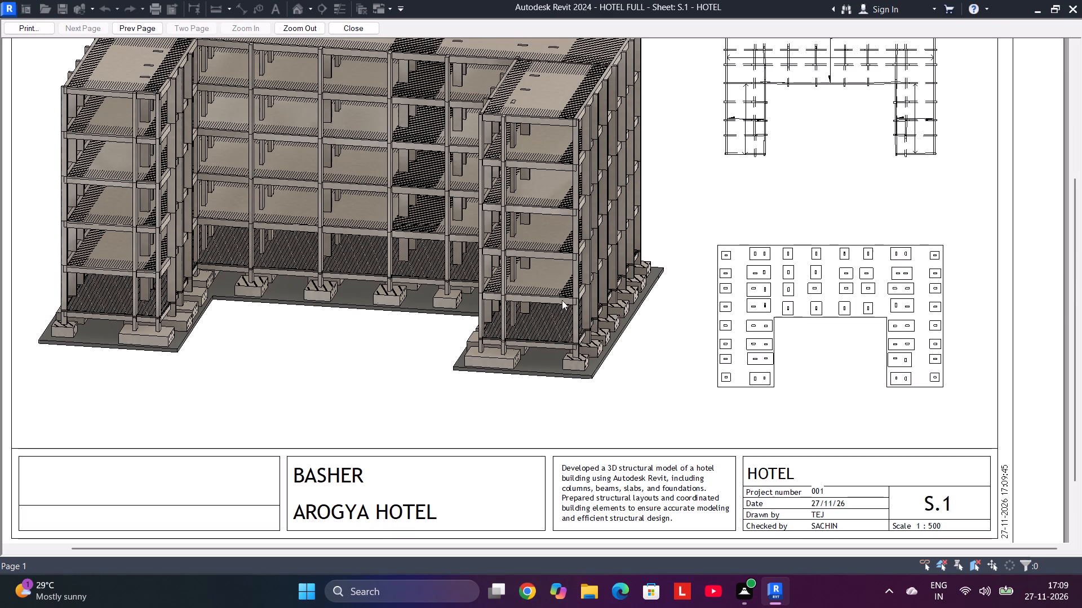
scroll(635, 229, "down", 4)
scroll(635, 229, "up", 4)
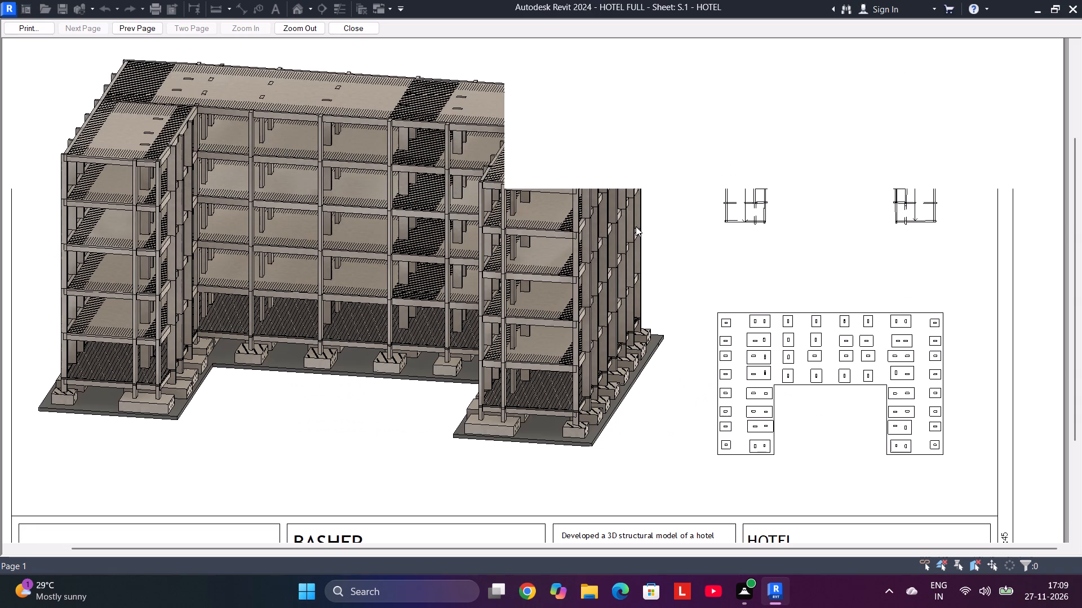
left_click(635, 216)
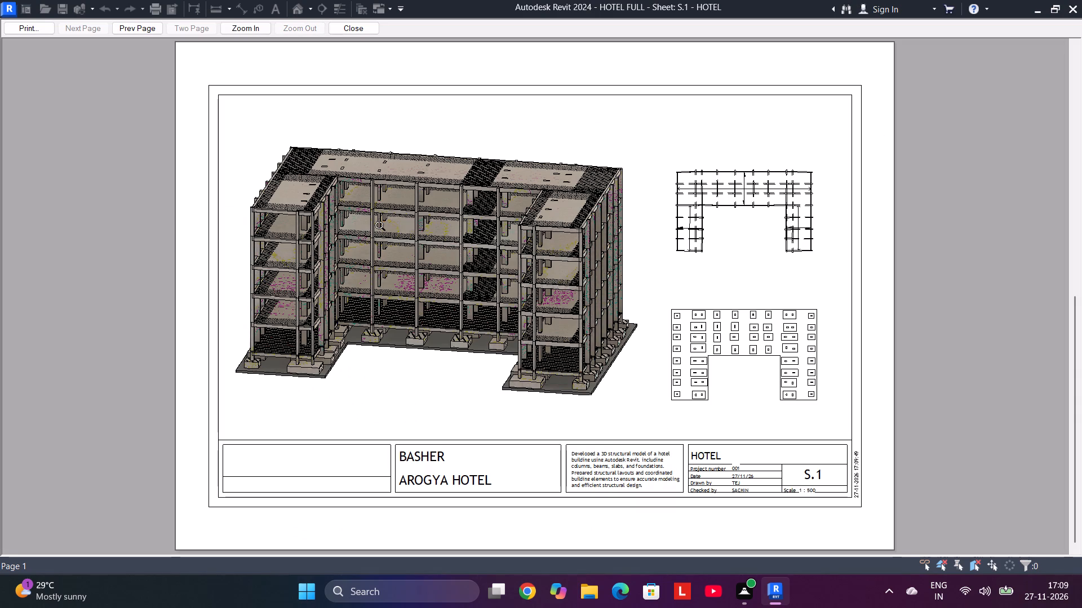
scroll(381, 225, "up", 2)
scroll(381, 225, "down", 3)
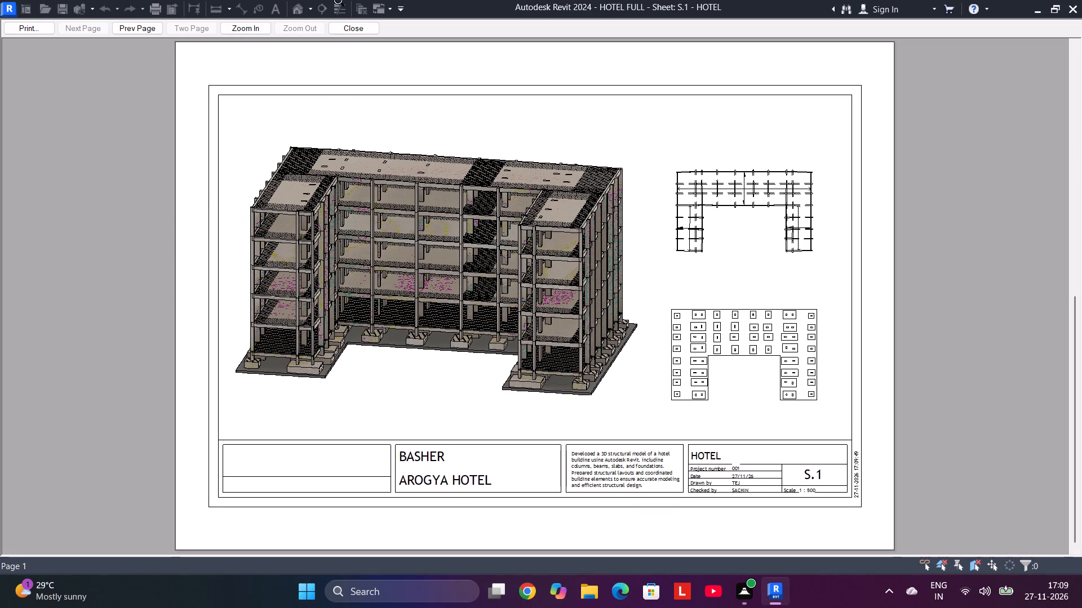
left_click(351, 25)
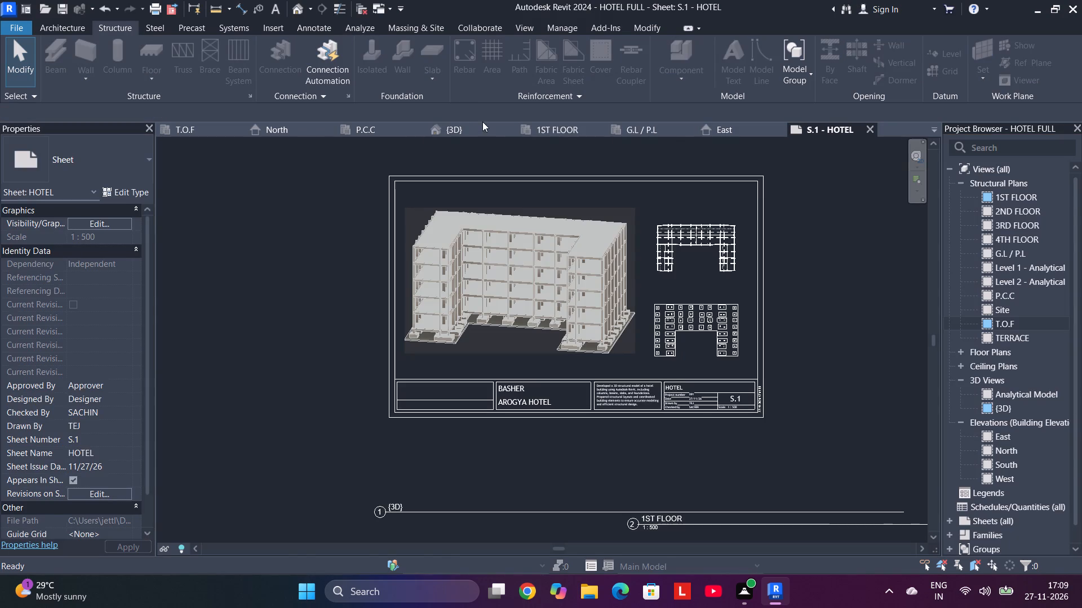
Open the {3D} view and examine the roof slab and its reinforcement up close.
left_click(471, 127)
scroll(603, 285, "up", 9)
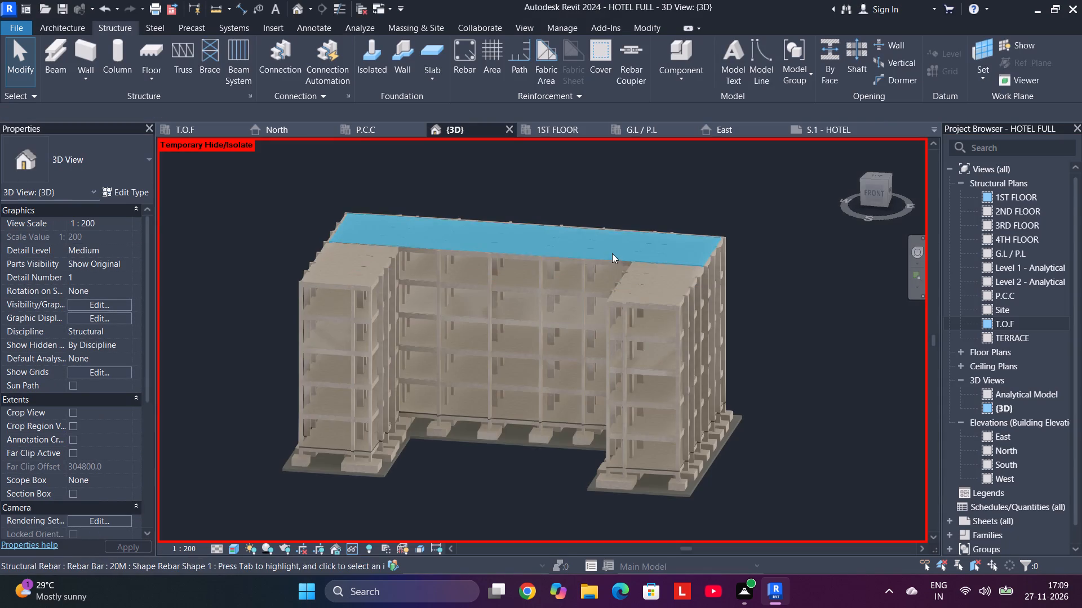
scroll(612, 247, "up", 5)
scroll(525, 231, "up", 5)
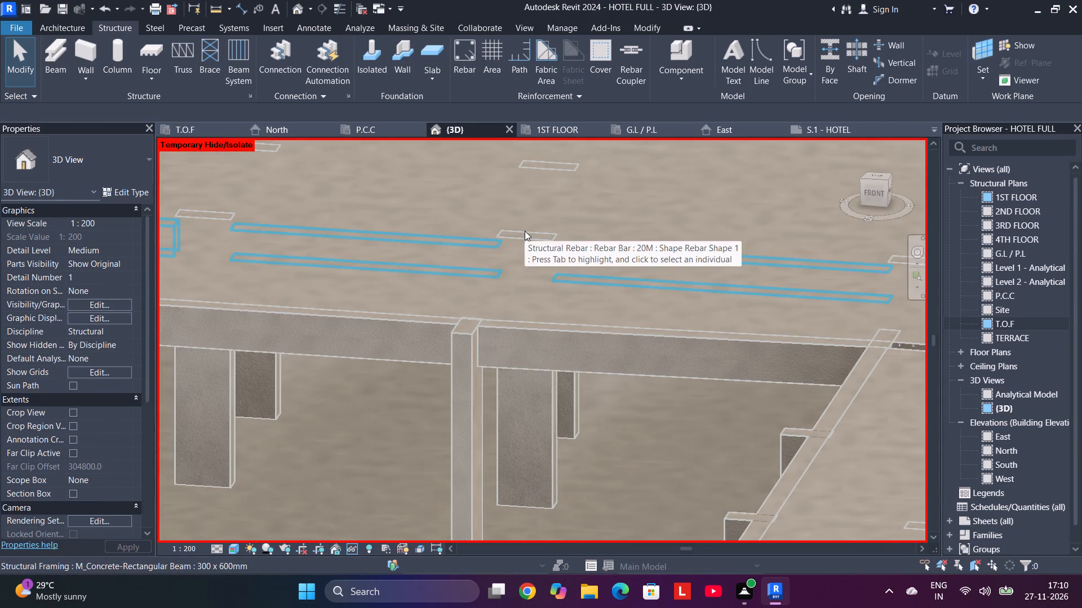
scroll(525, 231, "down", 10)
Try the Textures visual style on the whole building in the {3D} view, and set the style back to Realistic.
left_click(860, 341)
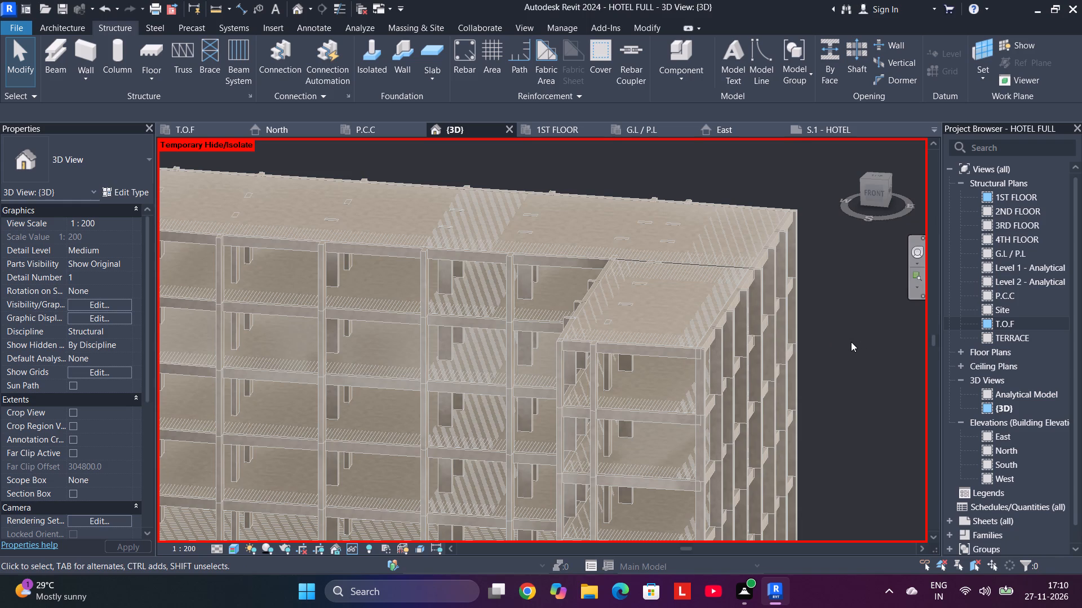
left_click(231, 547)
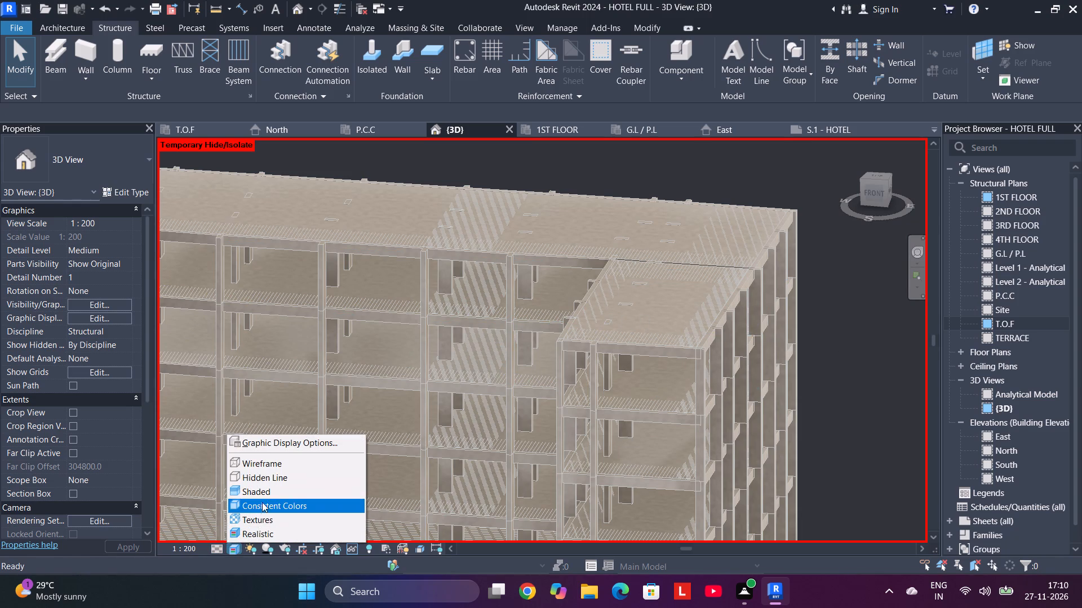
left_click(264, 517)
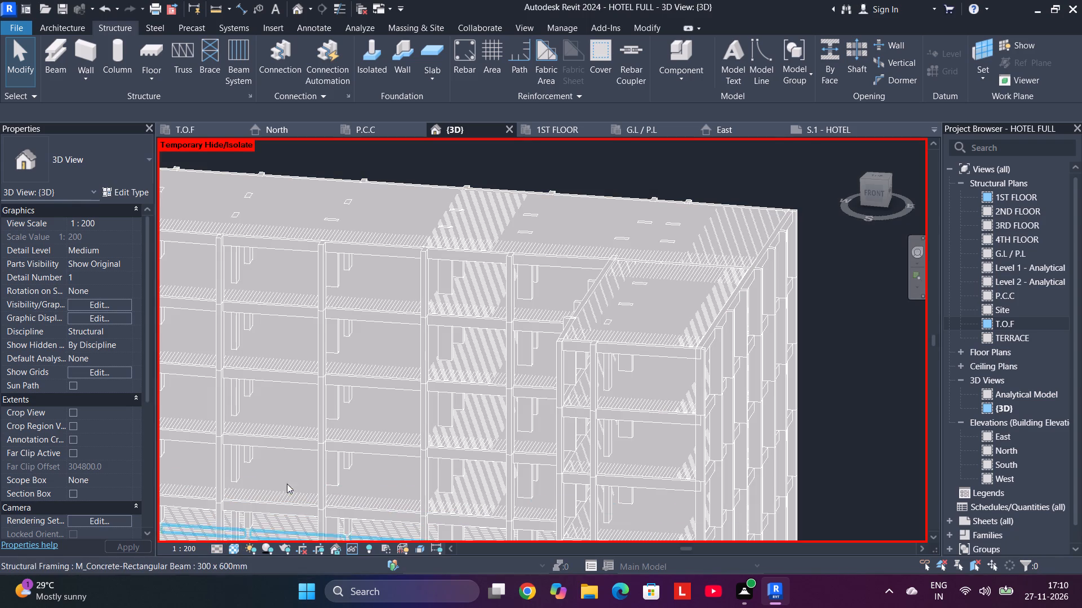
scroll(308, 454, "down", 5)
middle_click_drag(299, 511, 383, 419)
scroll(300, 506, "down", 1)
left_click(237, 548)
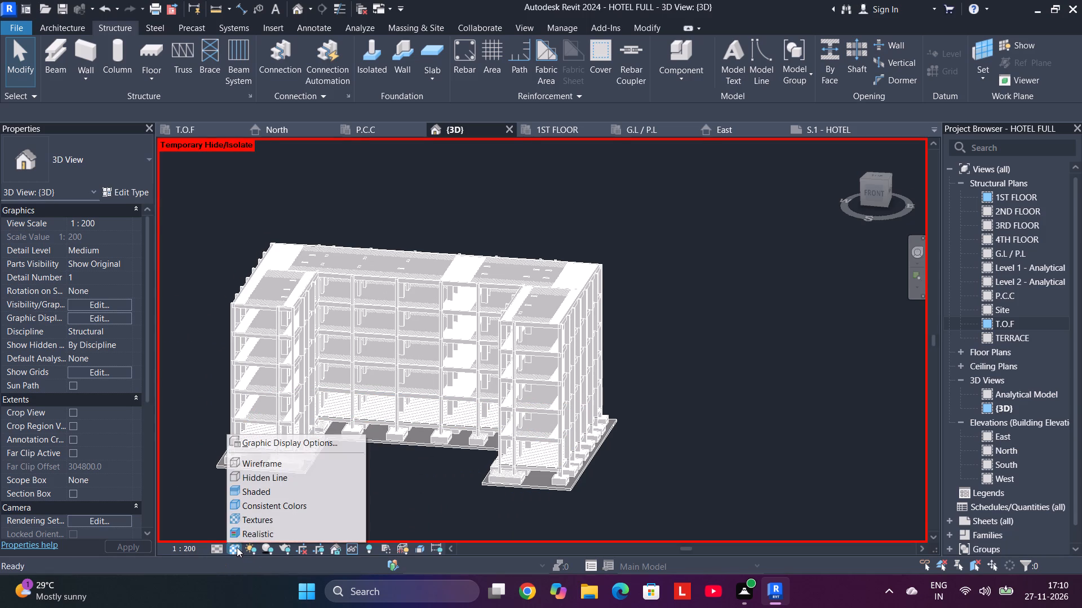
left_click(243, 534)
Change the detail level of the {3D} view.
left_click(220, 546)
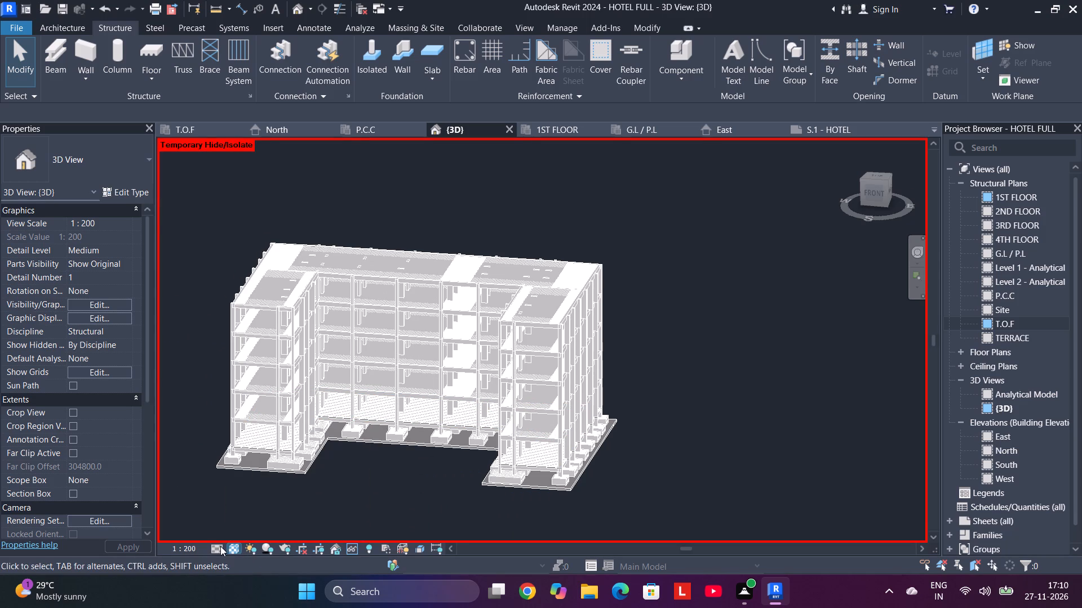
left_click(214, 549)
left_click(229, 531)
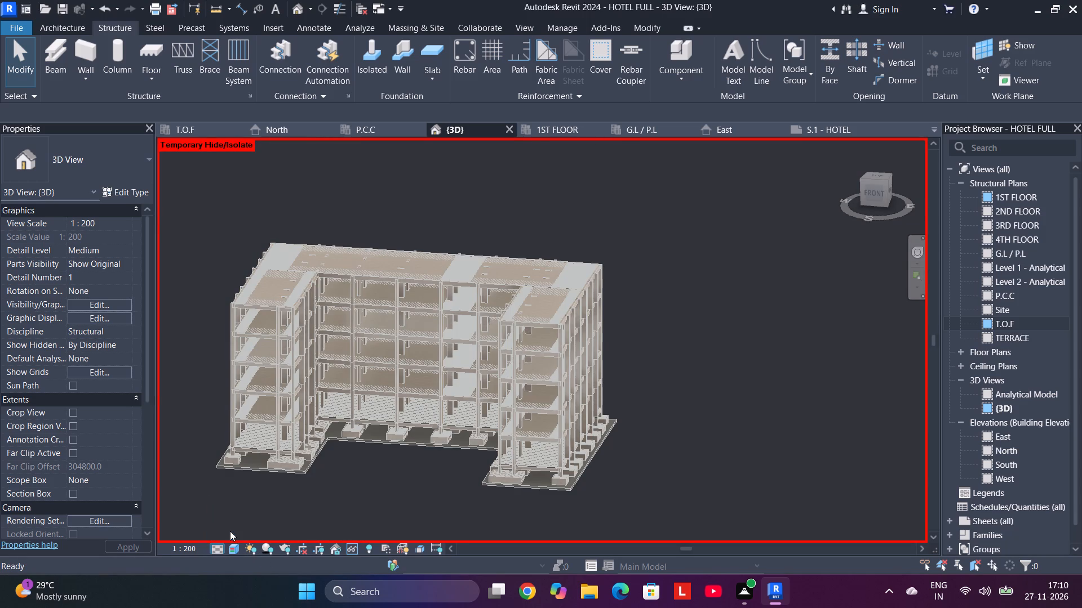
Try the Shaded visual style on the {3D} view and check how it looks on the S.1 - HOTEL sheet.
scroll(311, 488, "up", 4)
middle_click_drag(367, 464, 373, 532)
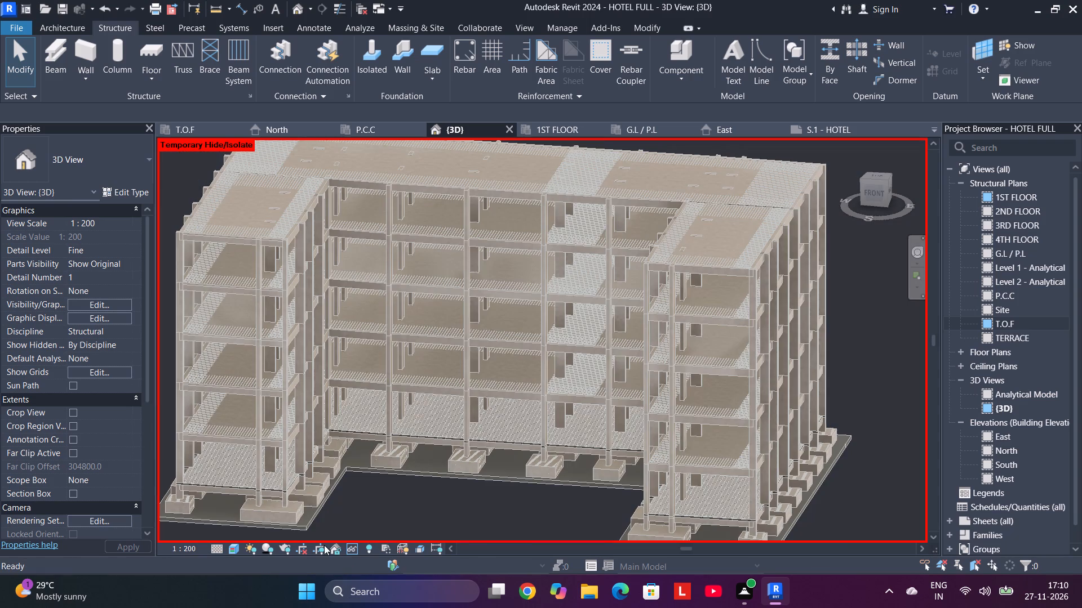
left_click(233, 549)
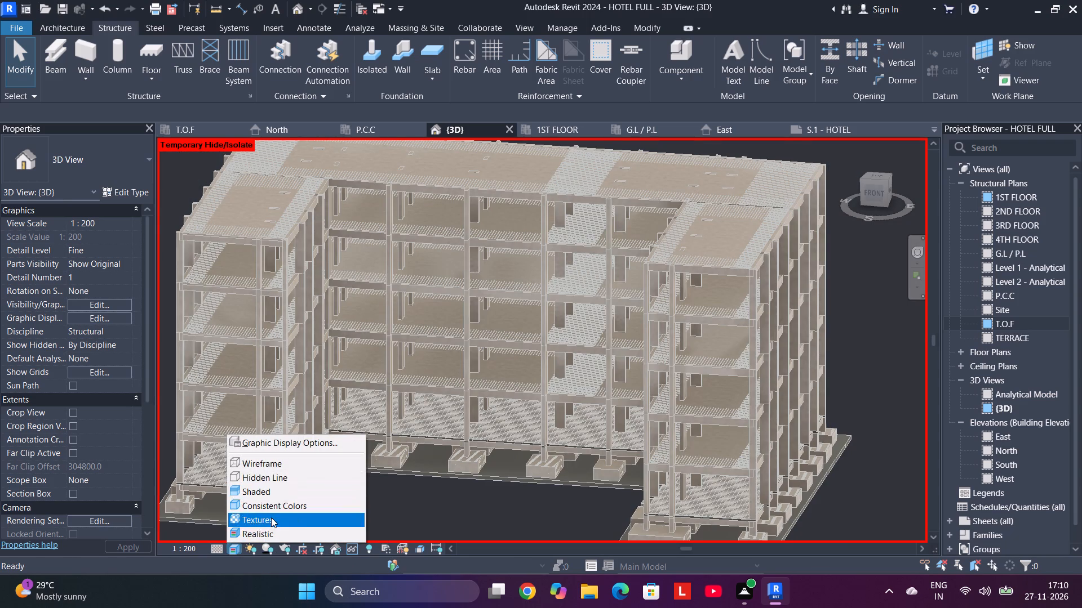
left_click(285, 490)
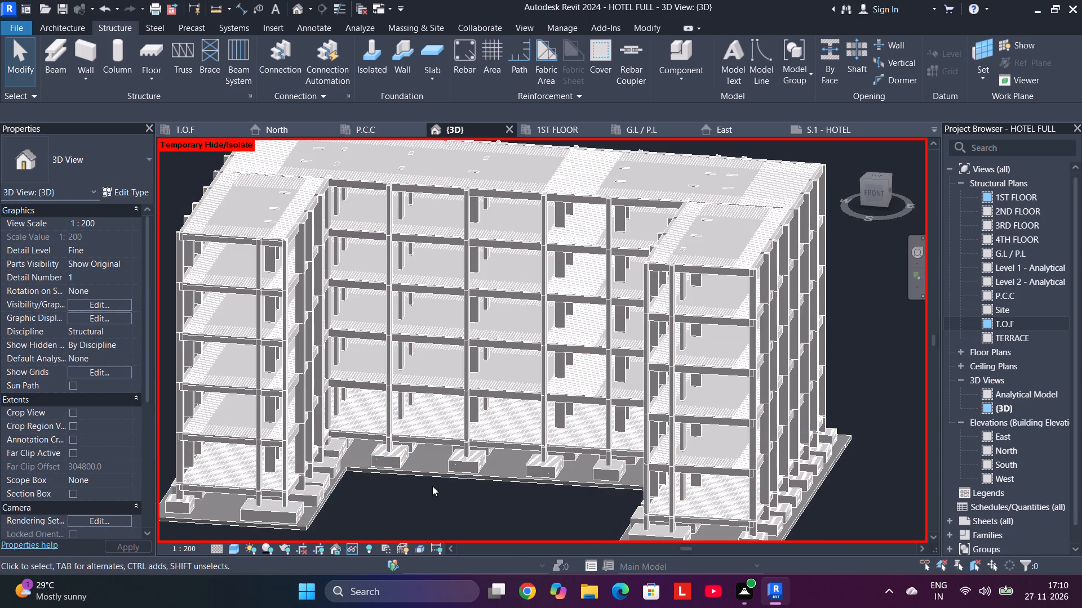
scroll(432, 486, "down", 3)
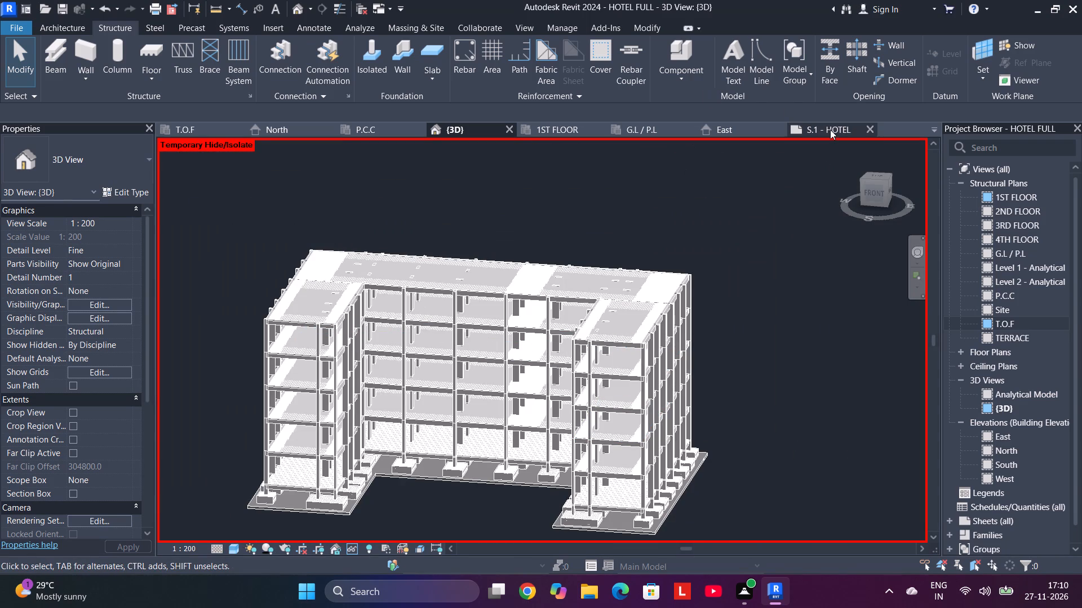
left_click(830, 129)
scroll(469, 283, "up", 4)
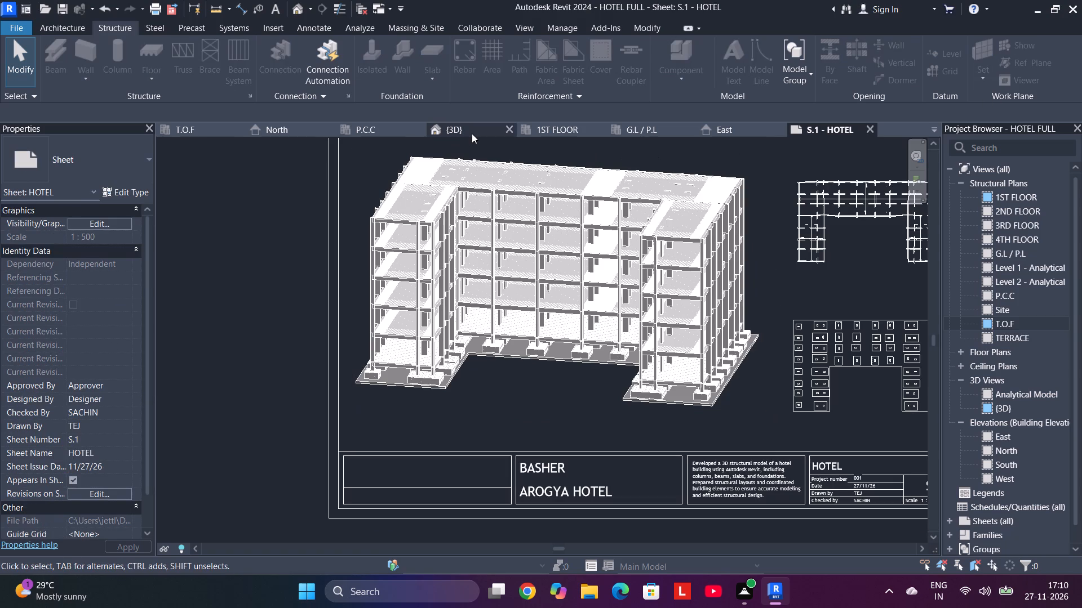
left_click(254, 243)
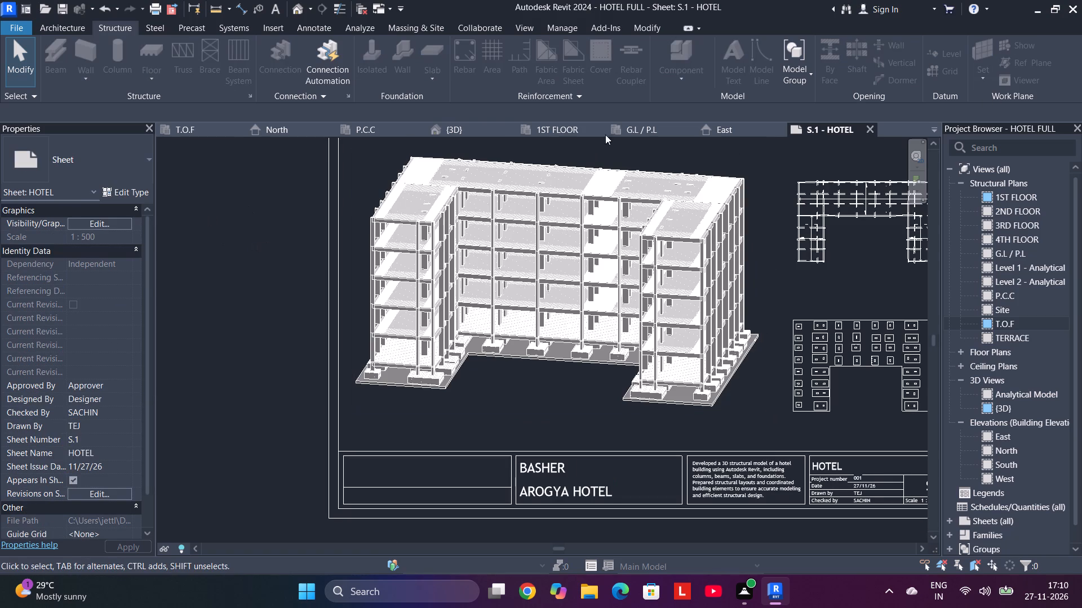
Return to the {3D} view and set its detail level to Coarse.
left_click(468, 127)
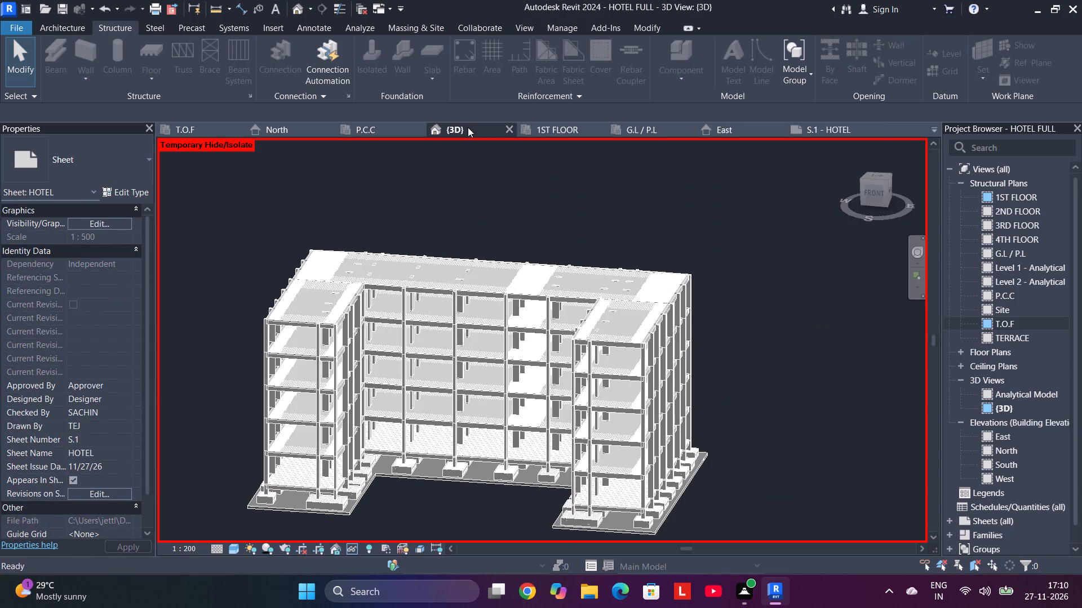
middle_click_drag(214, 460, 282, 420)
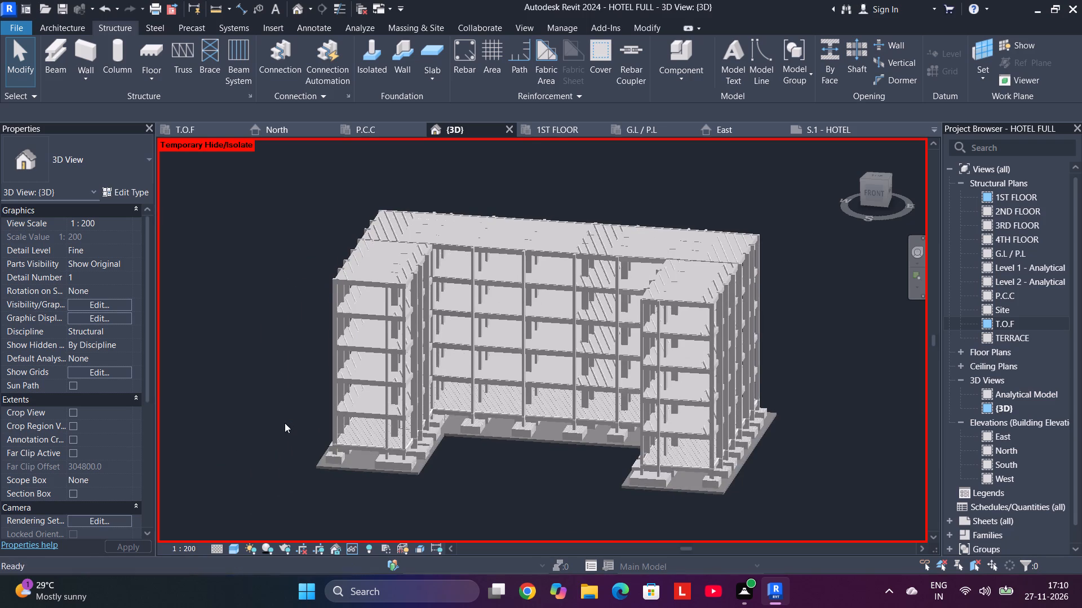
left_click(238, 552)
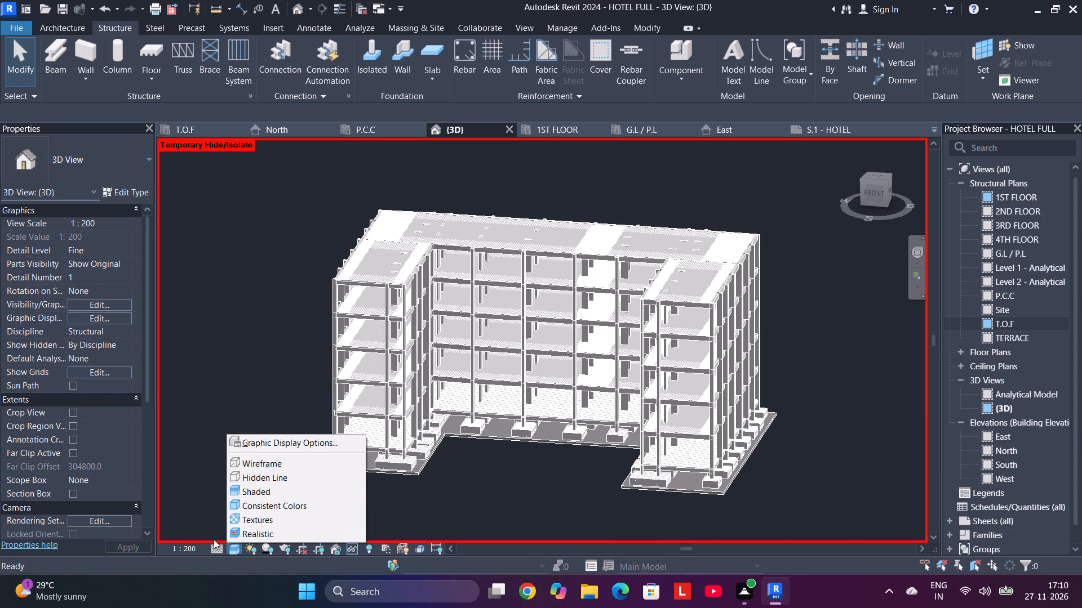
left_click(211, 548)
left_click(225, 505)
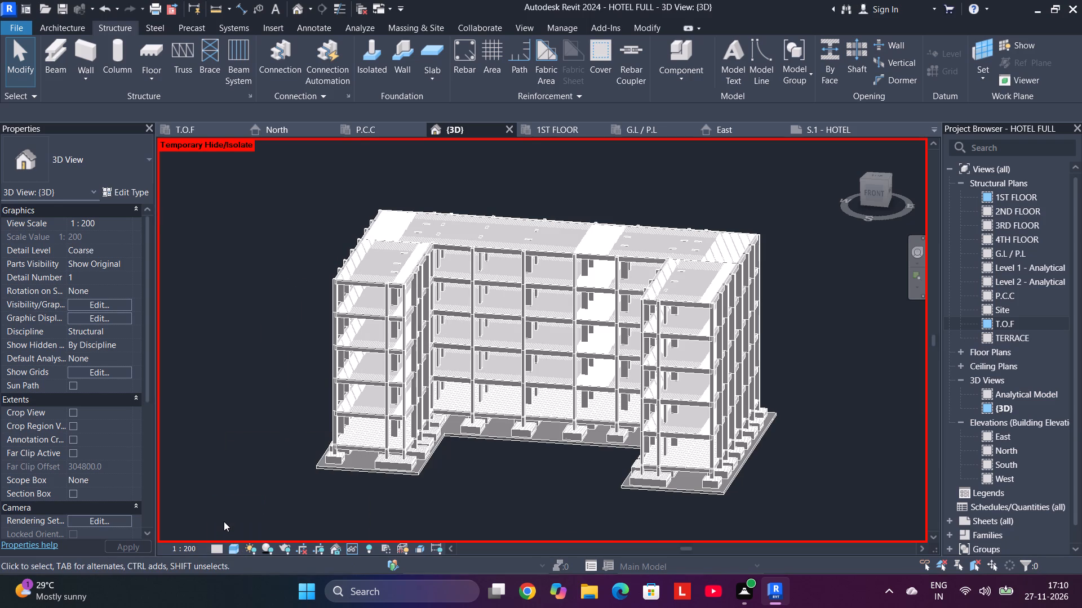
Try the Shaded and Textures visual styles on the {3D} view, and set the style to Realistic.
left_click(228, 552)
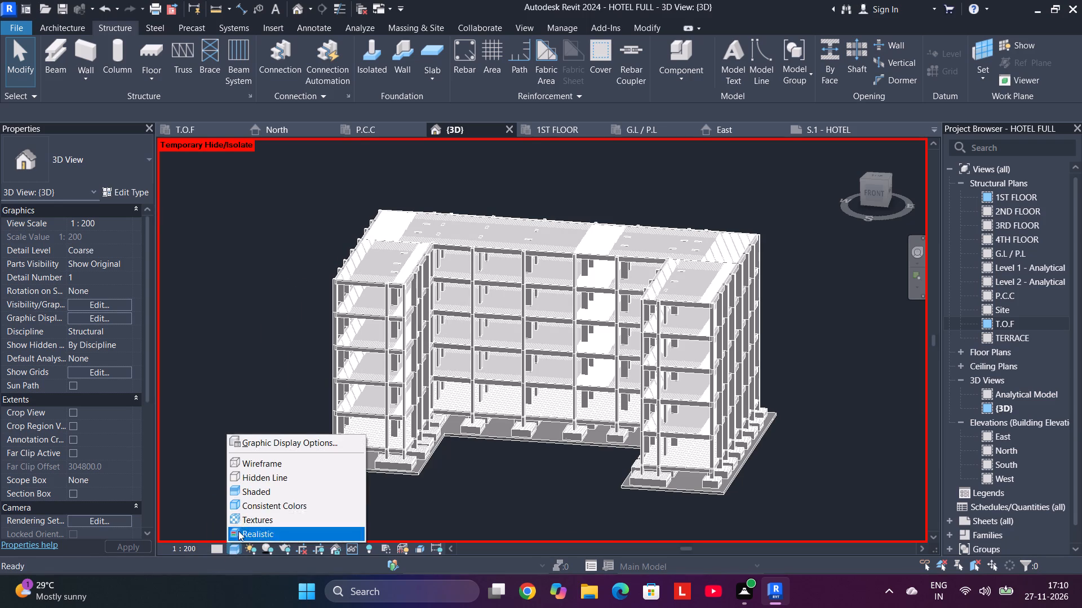
left_click(269, 495)
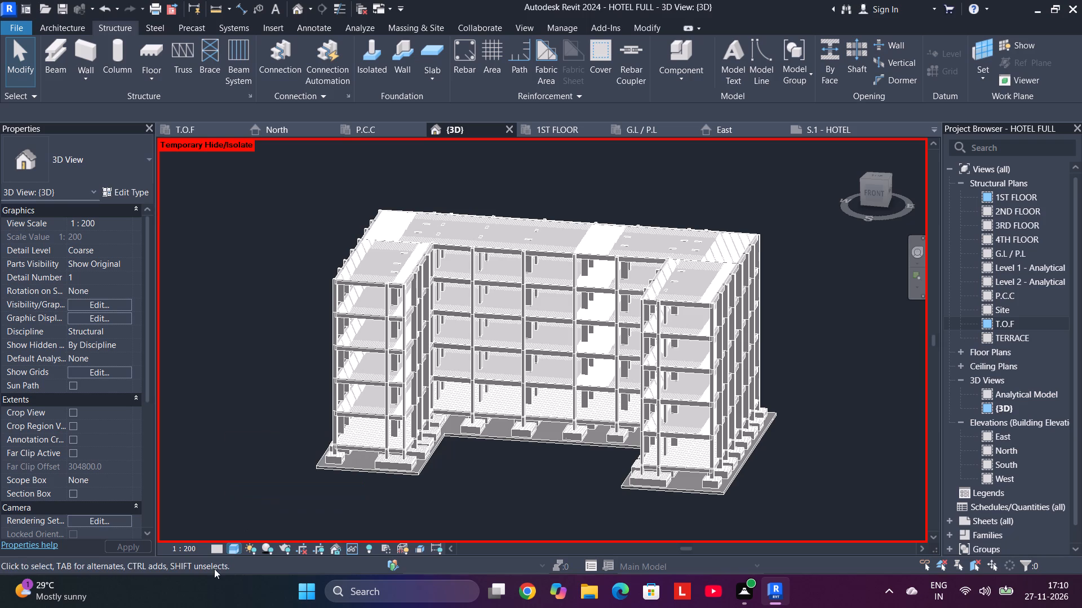
left_click(233, 549)
left_click(263, 515)
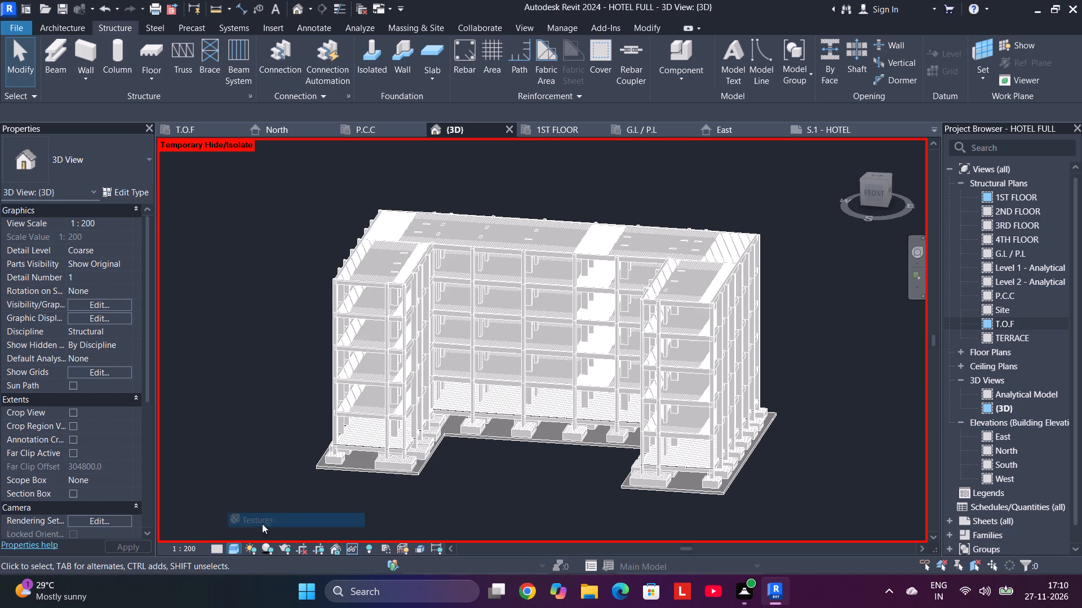
left_click(236, 551)
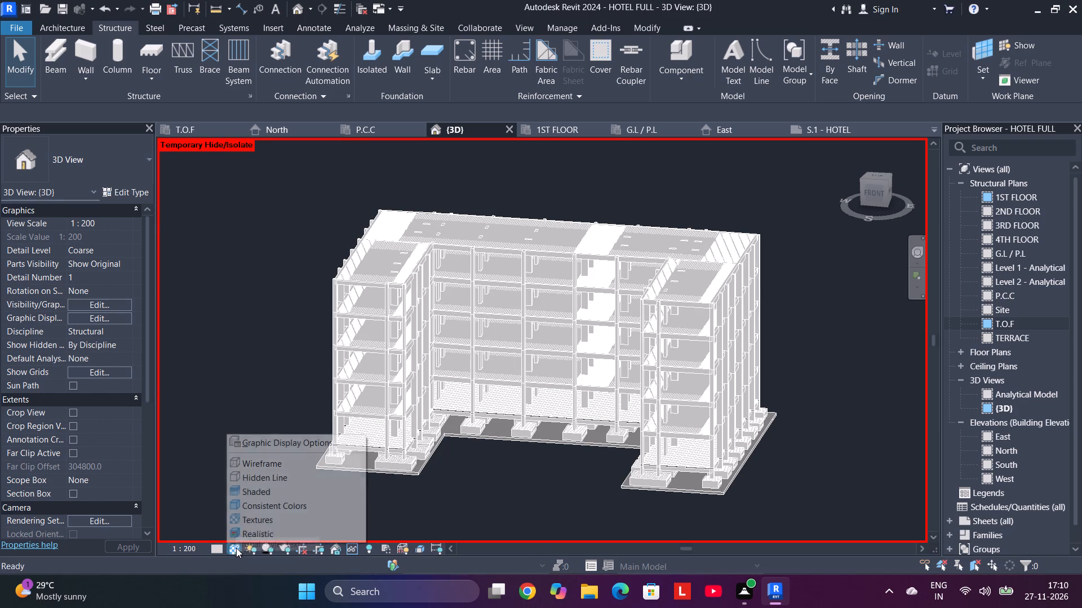
left_click(267, 531)
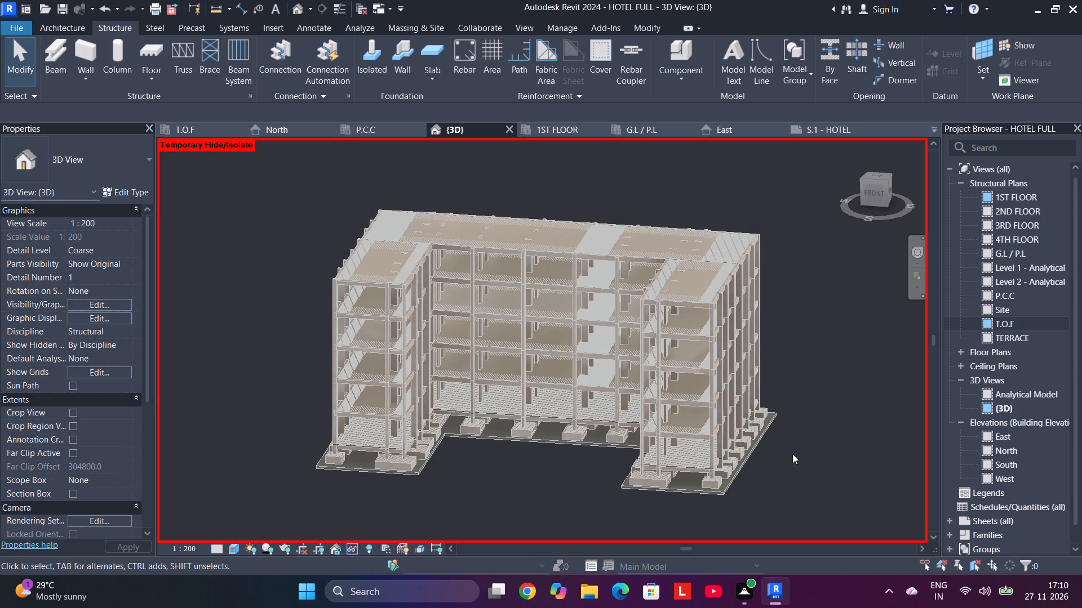
Reorient the {3D} view to a lower front-corner angle that shows both wings and the open bays between the columns.
middle_click_drag(800, 446, 694, 462)
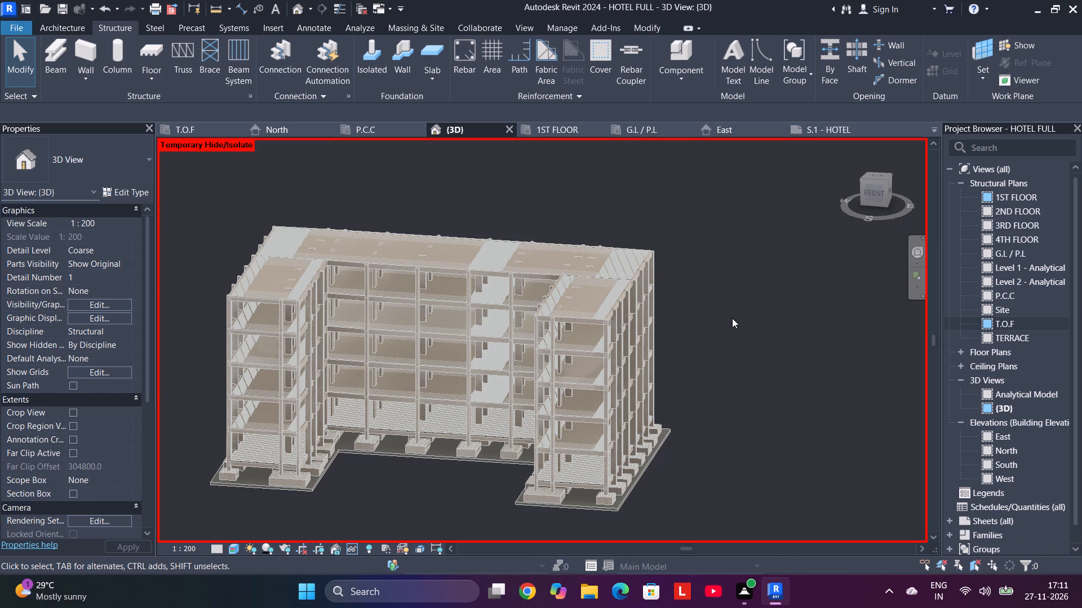
scroll(732, 318, "down", 2)
middle_click_drag(732, 318, 726, 292)
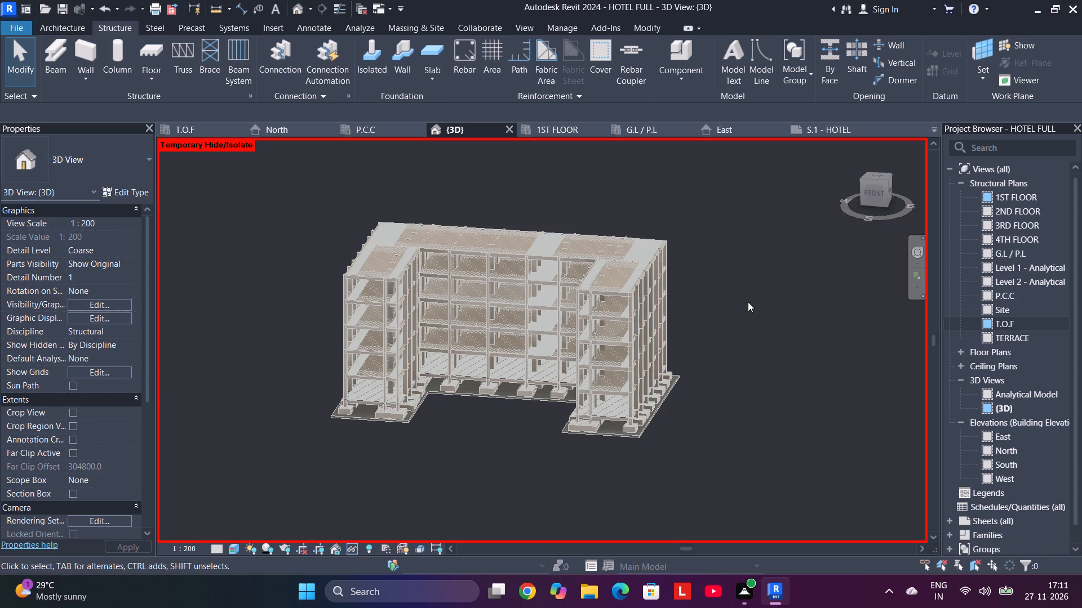
middle_click_drag(748, 302, 747, 221)
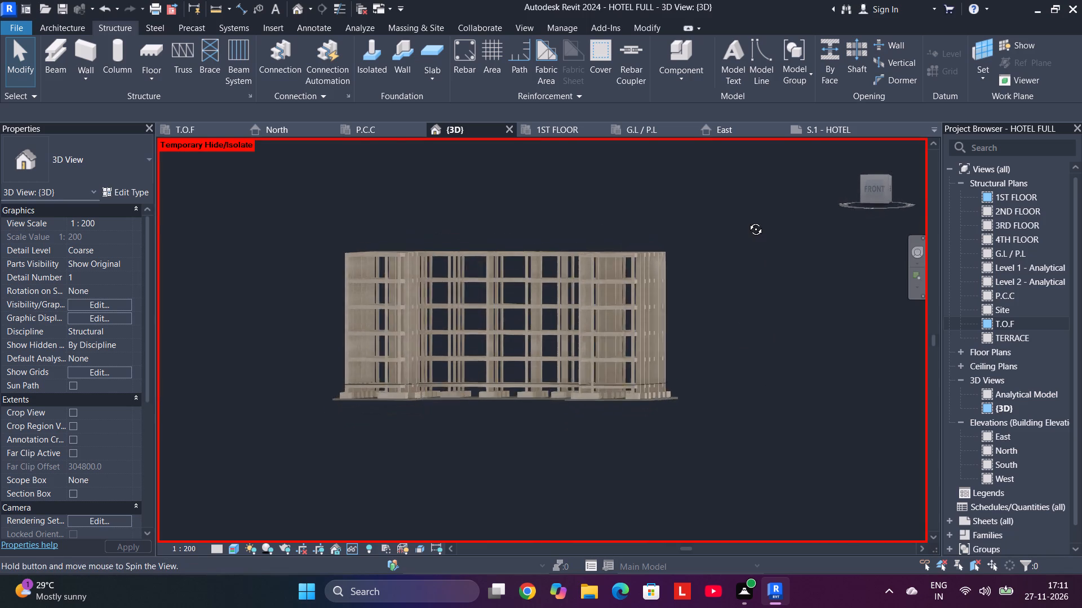
middle_click_drag(747, 221, 740, 301)
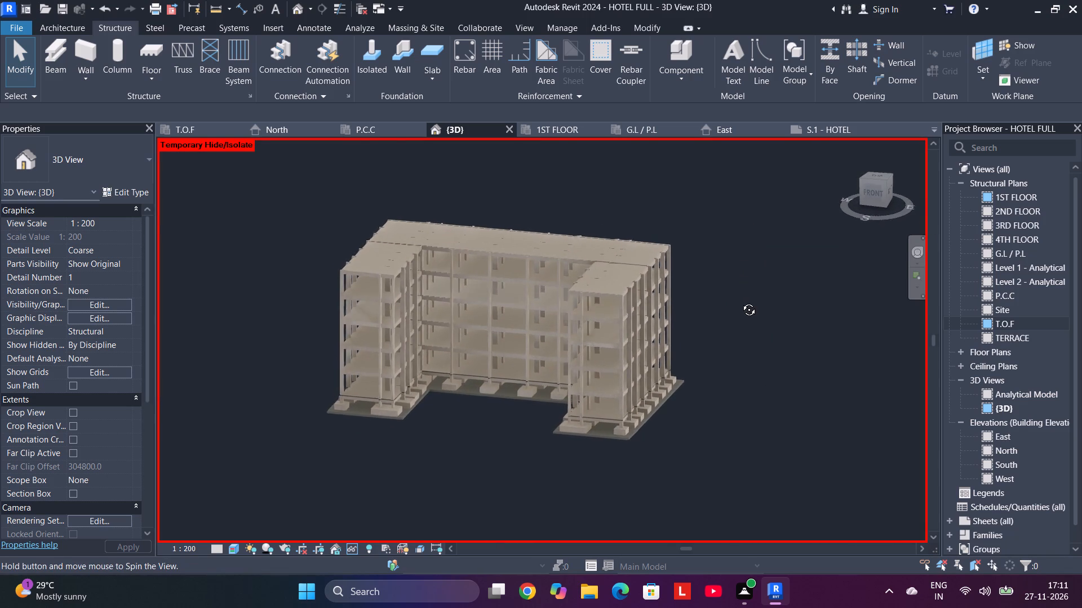
middle_click_drag(740, 301, 713, 261)
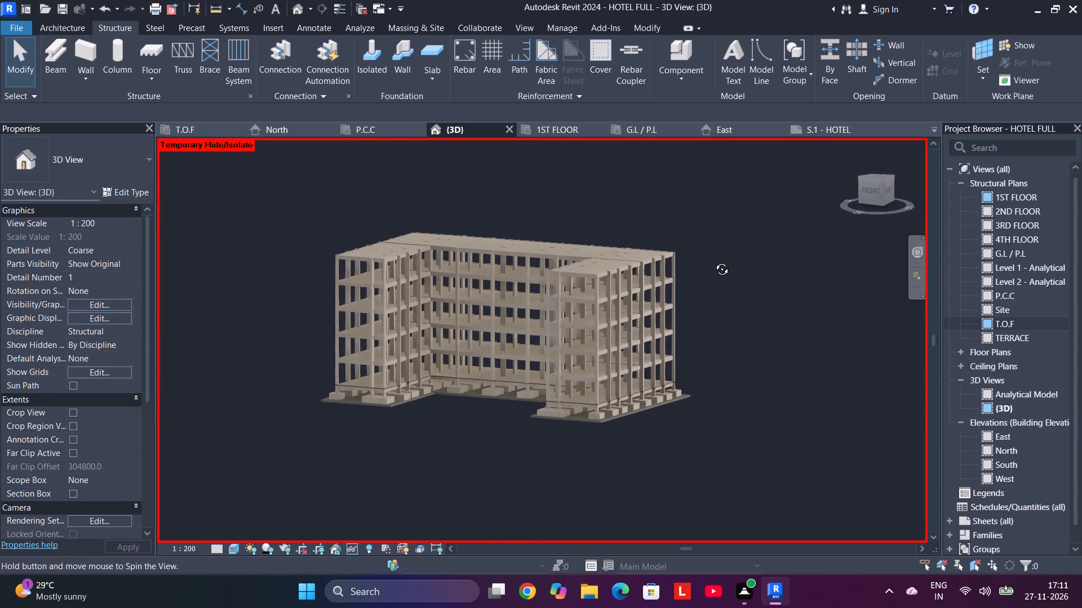
middle_click_drag(713, 261, 718, 262)
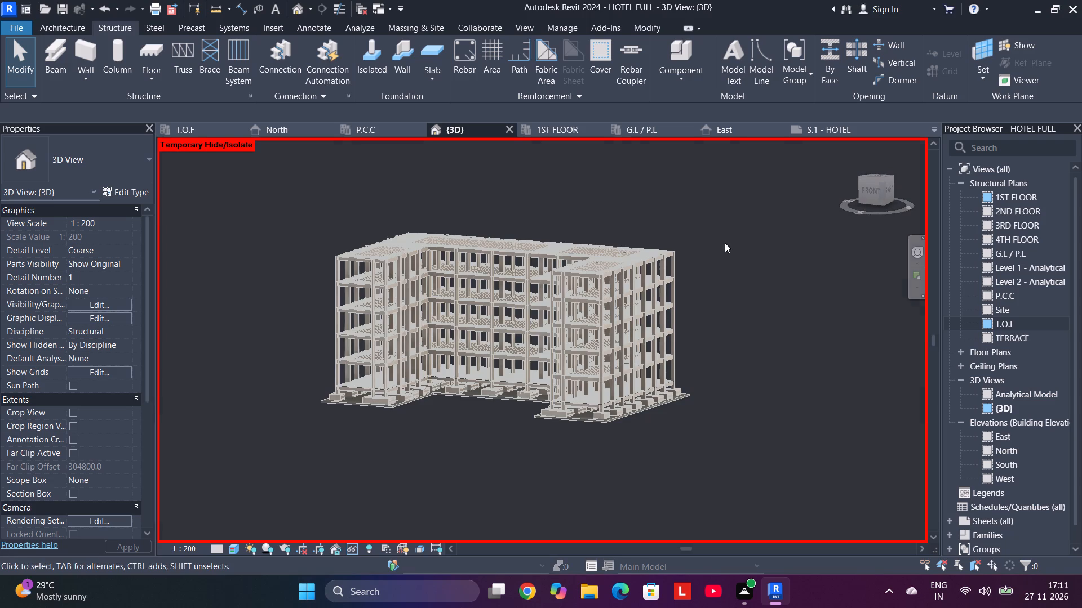
On the S.1 - HOTEL sheet, move the 3D viewport up towards the sheet's upper border to free space beneath it.
left_click(810, 132)
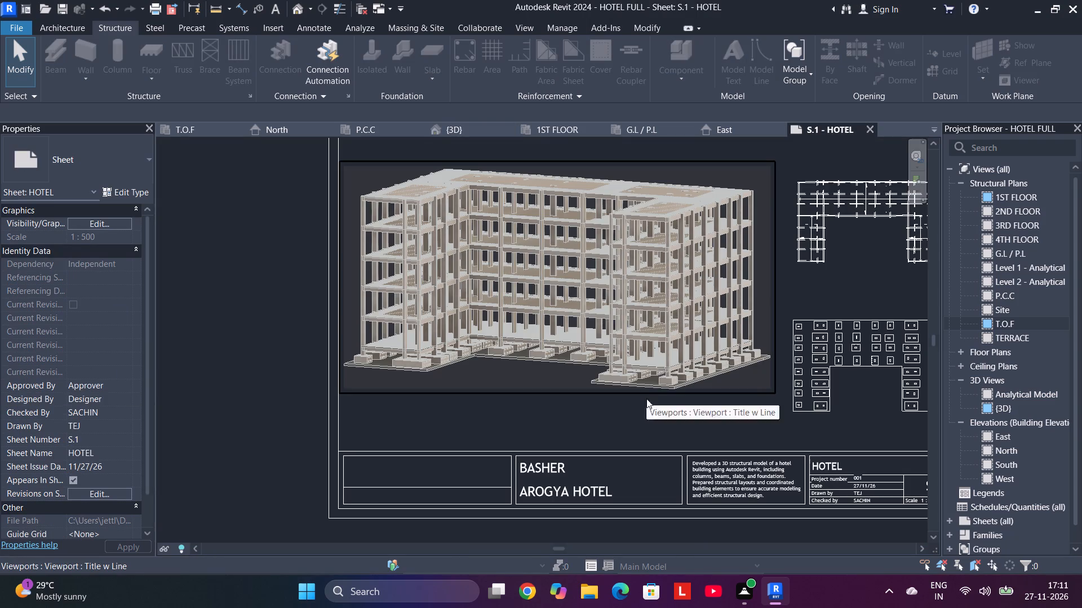
scroll(650, 403, "down", 3)
middle_click_drag(881, 312, 771, 311)
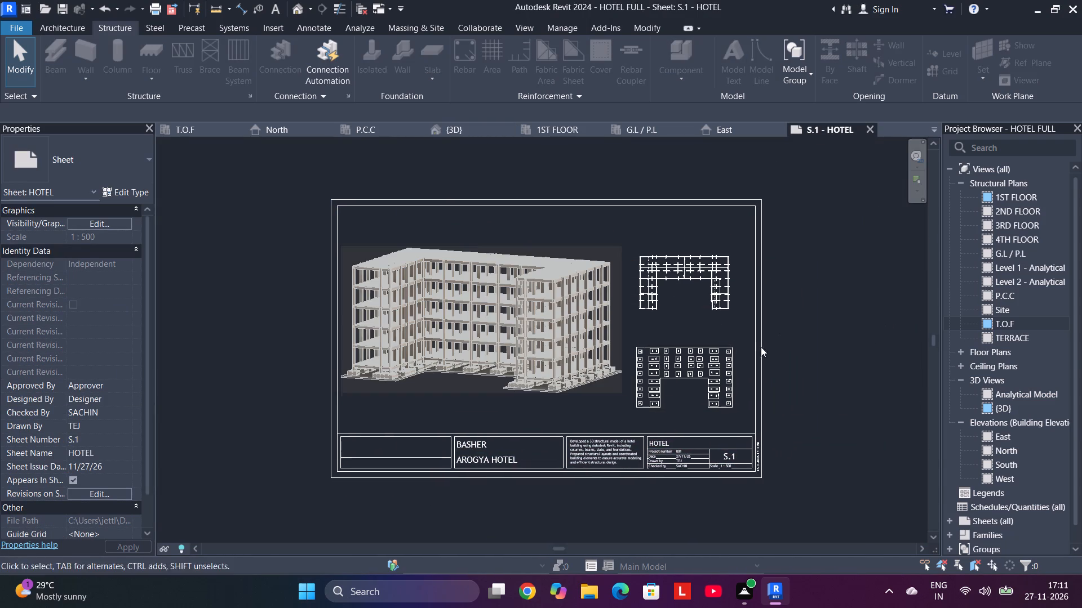
left_click(487, 240)
left_click_drag(486, 242, 486, 240)
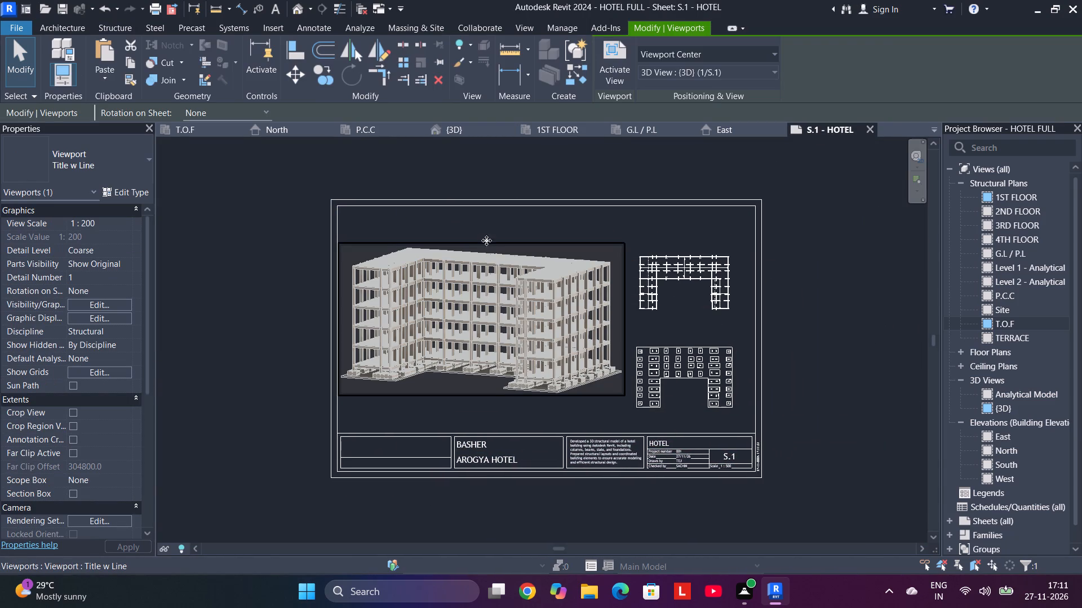
left_click_drag(486, 240, 489, 214)
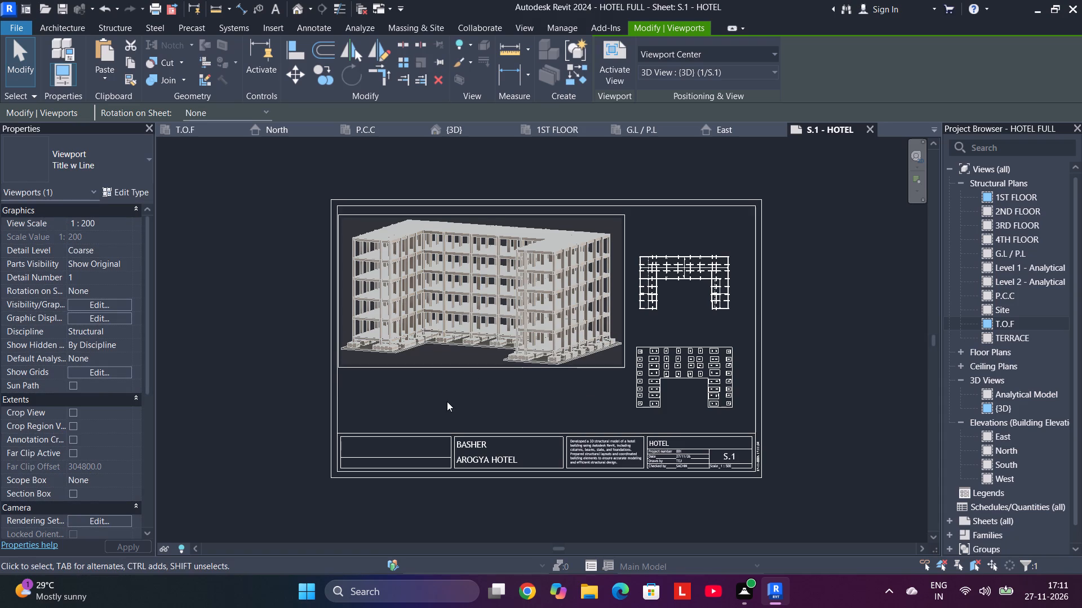
left_click(287, 380)
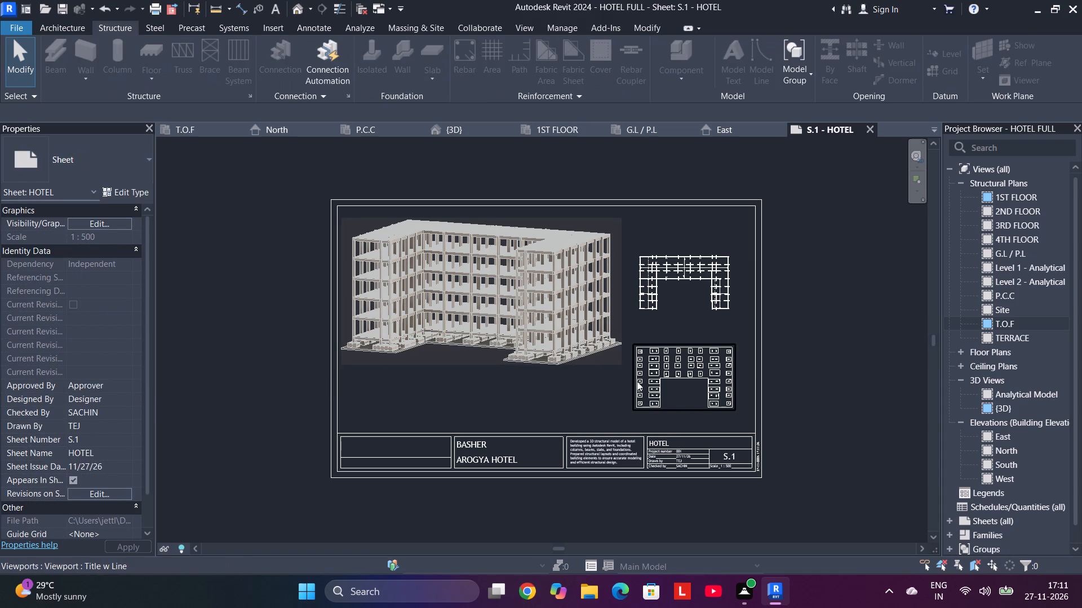
Move the T.O.F plan viewport beneath the left end of the 3D view, just above the title block.
left_click(665, 341)
left_click_drag(668, 346, 404, 373)
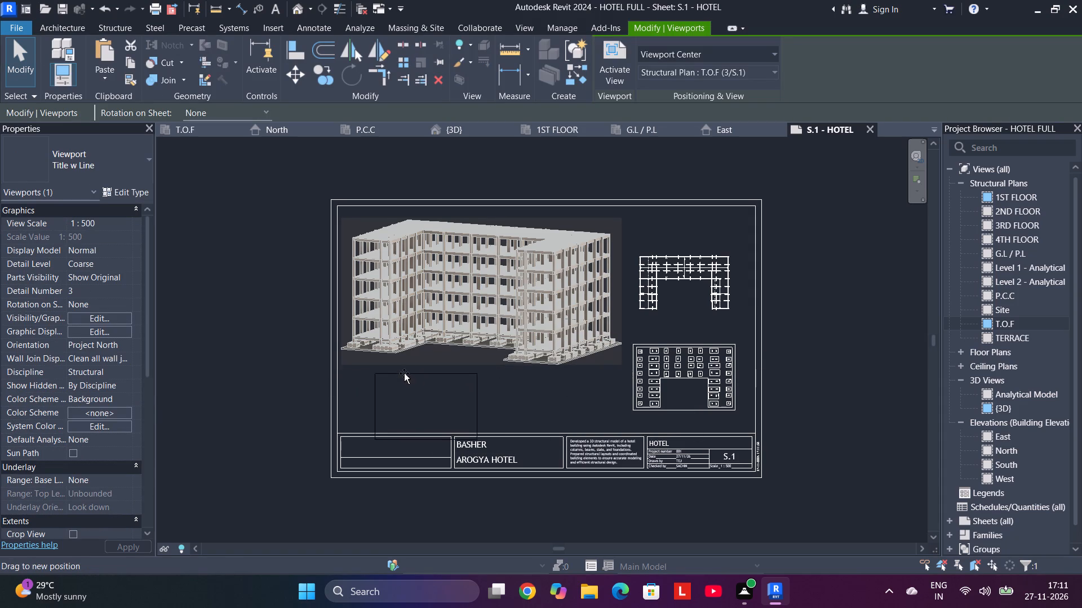
left_click_drag(404, 373, 376, 366)
Move the 1ST FLOOR plan viewport beneath the right end of the 3D view, level with the T.O.F plan.
left_click(706, 249)
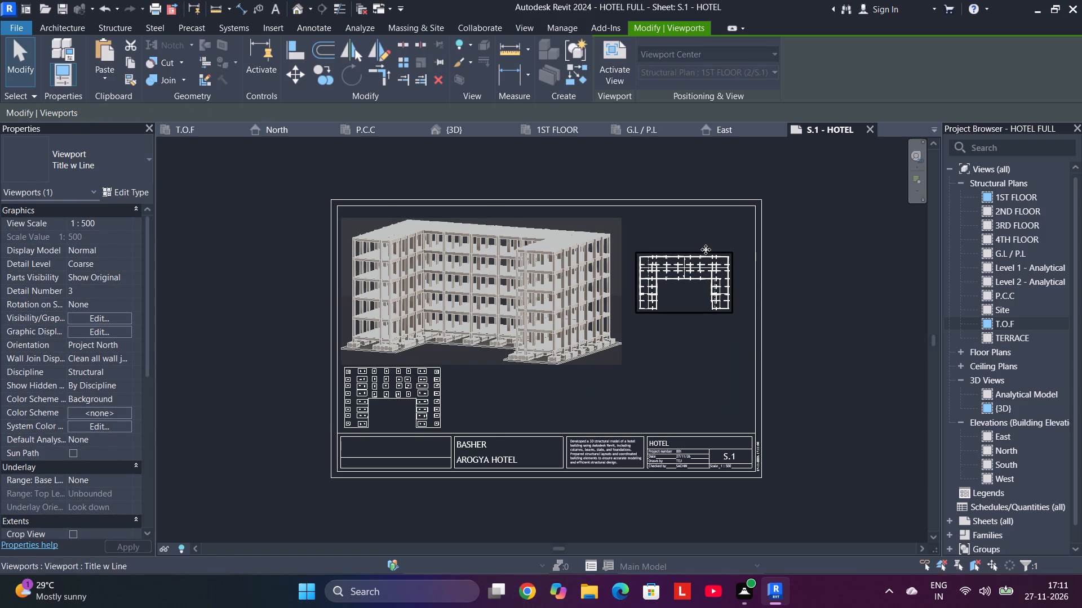
left_click_drag(702, 254, 573, 369)
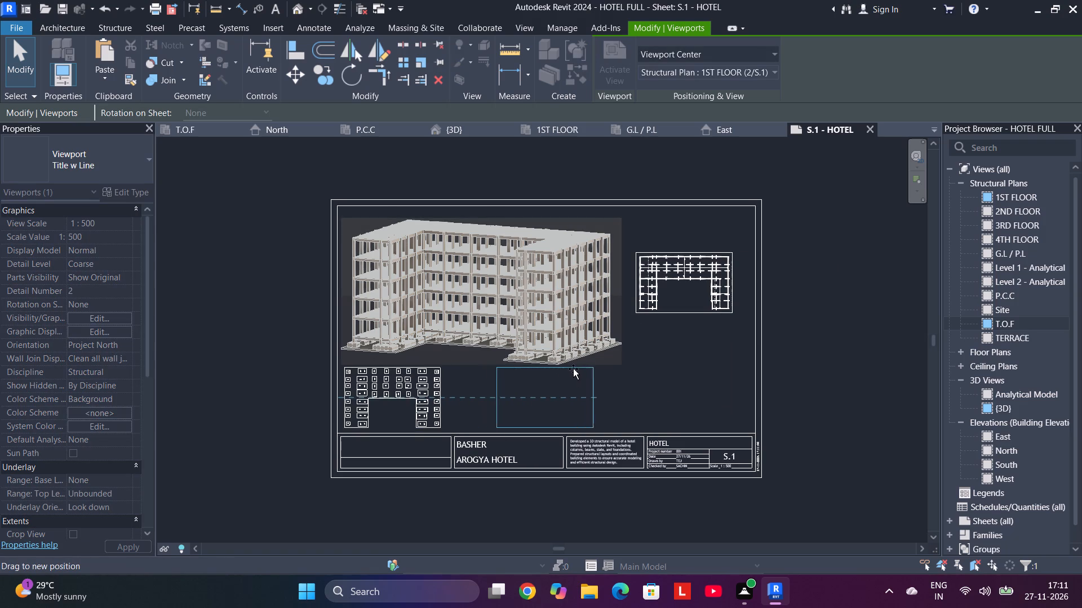
left_click_drag(573, 369, 590, 369)
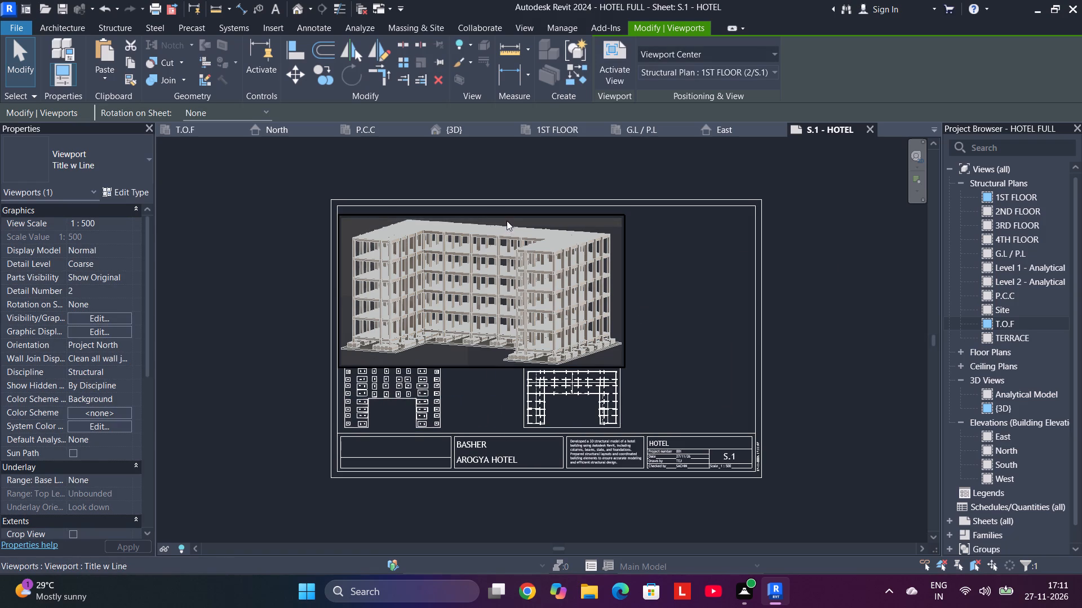
Move the 3D viewport straight up so its top edge sits just inside the sheet's inner border, clear of the plans beneath.
left_click(506, 216)
left_click_drag(505, 213, 508, 200)
scroll(508, 213, "up", 4)
left_click(503, 214)
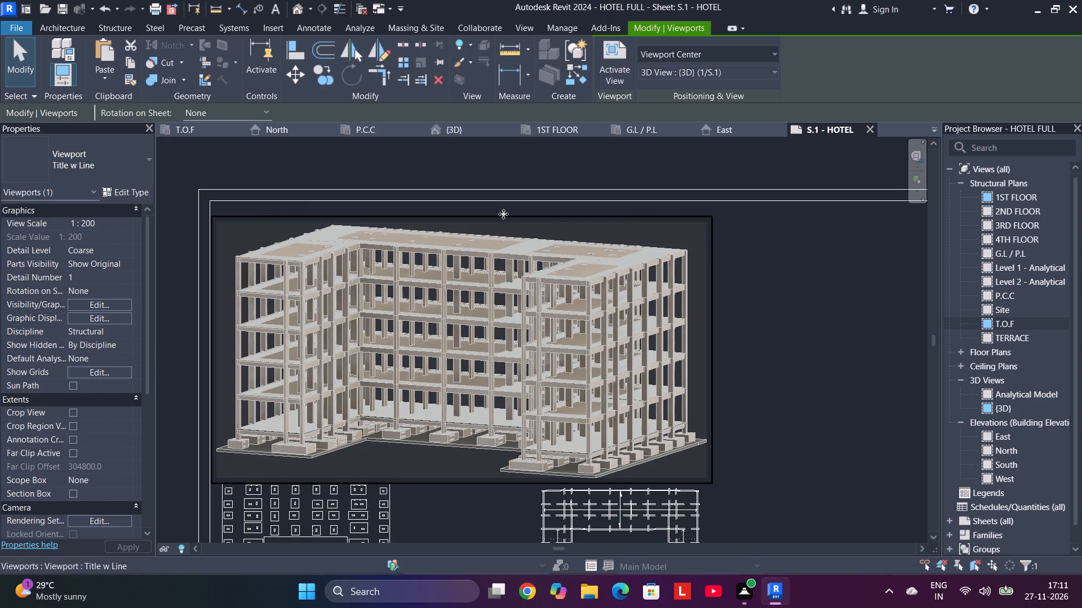
left_click_drag(502, 216, 507, 199)
left_click_drag(504, 214, 531, 207)
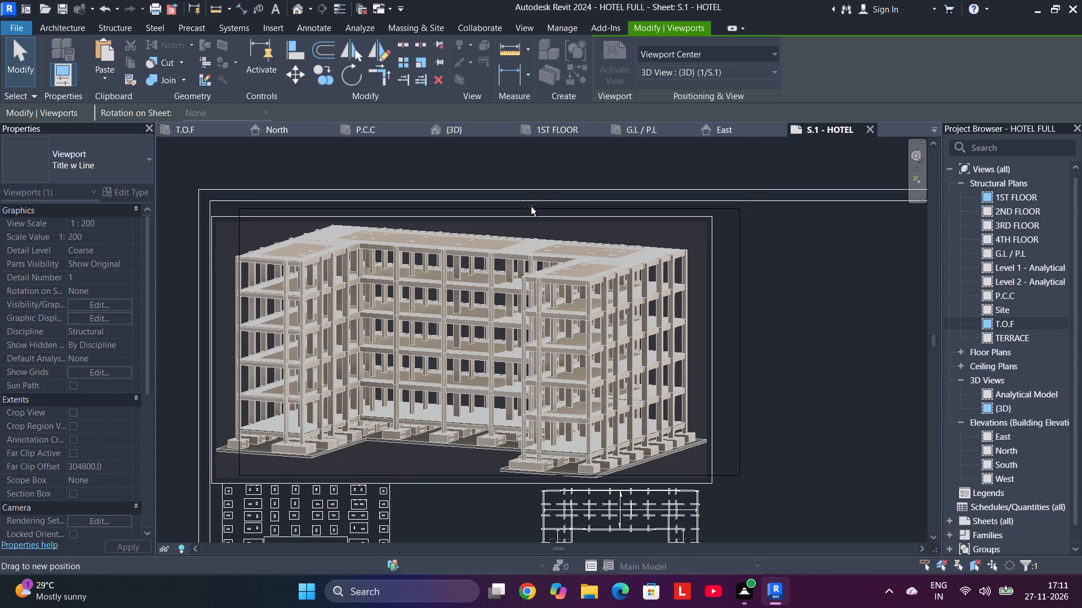
left_click_drag(531, 207, 503, 204)
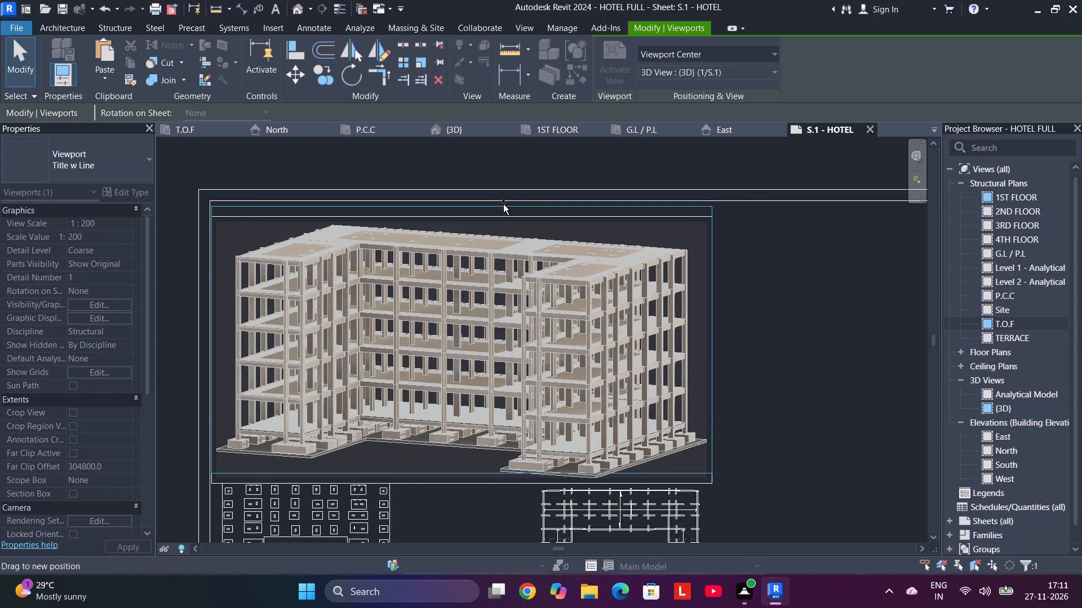
left_click_drag(503, 204, 504, 203)
scroll(641, 384, "down", 3)
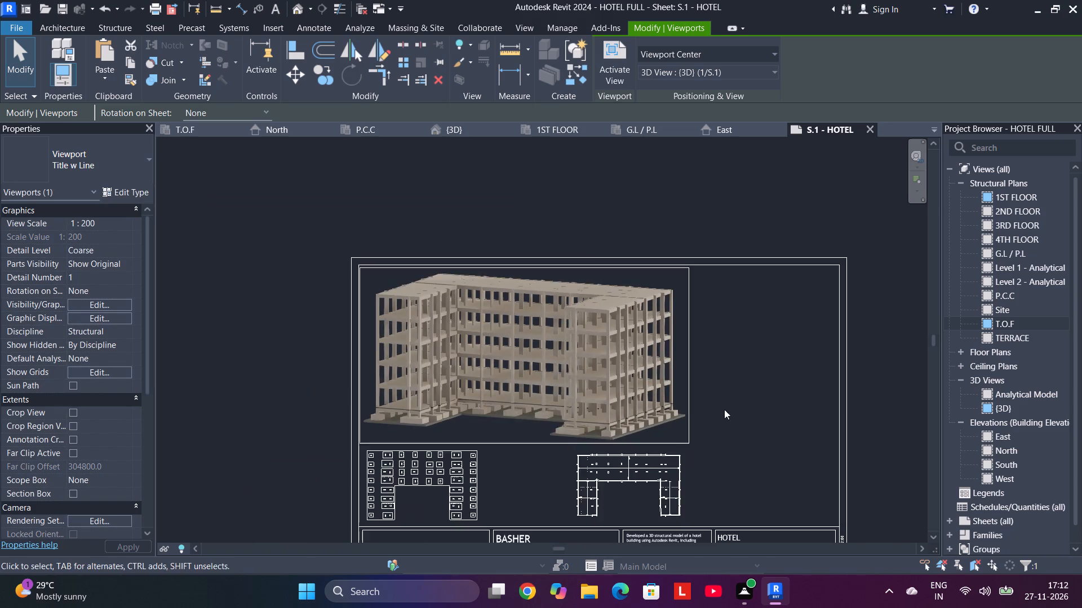
middle_click_drag(725, 409, 649, 331)
left_click(699, 351)
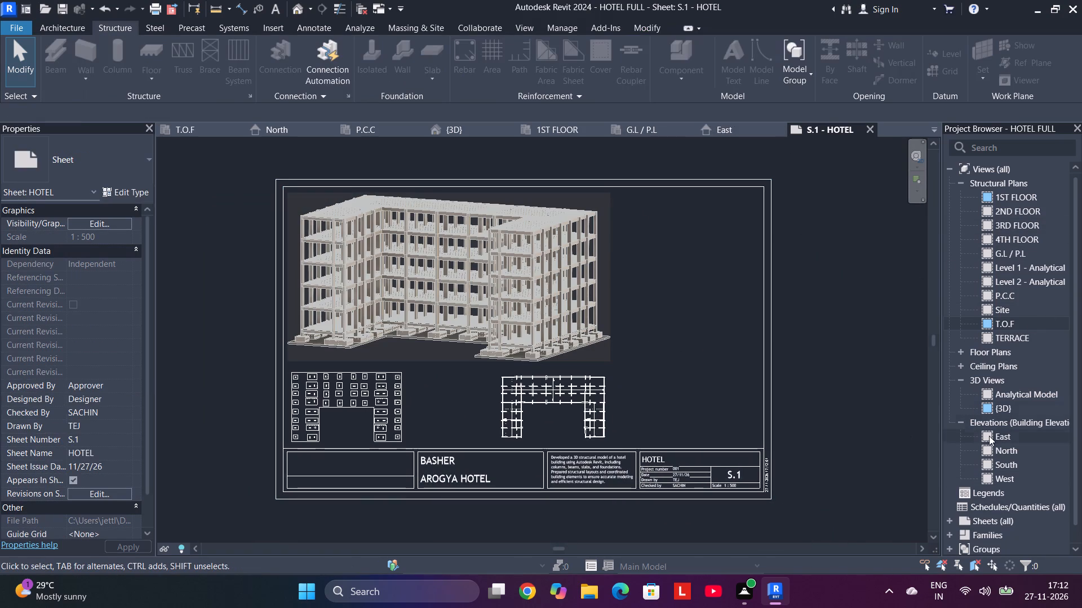
Start a new building-components schedule for the Structural Foundations category, keeping the New Construction phase.
left_click(987, 508)
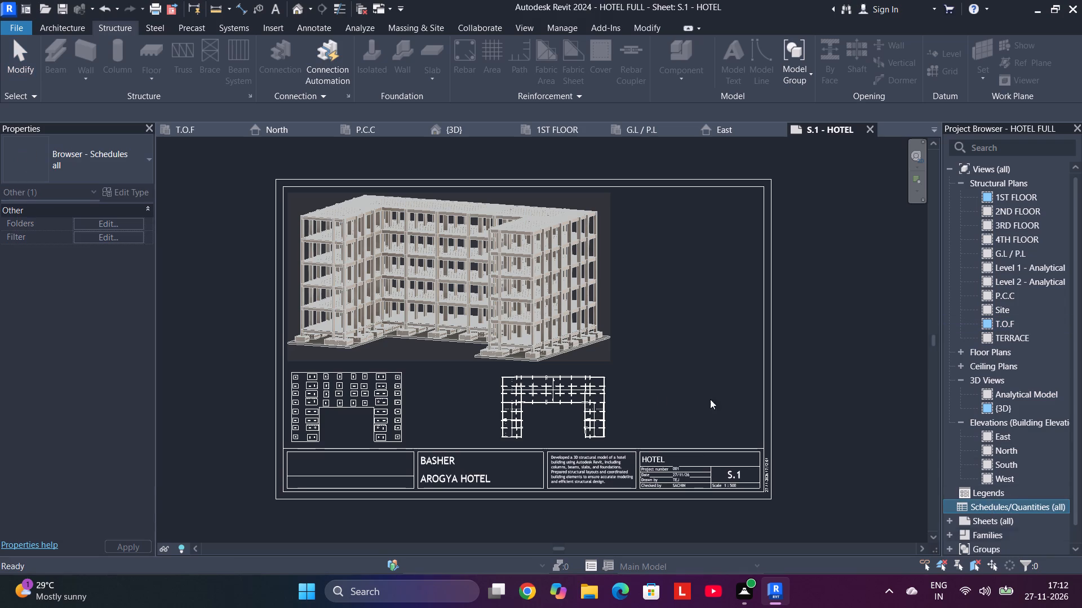
right_click(1007, 510)
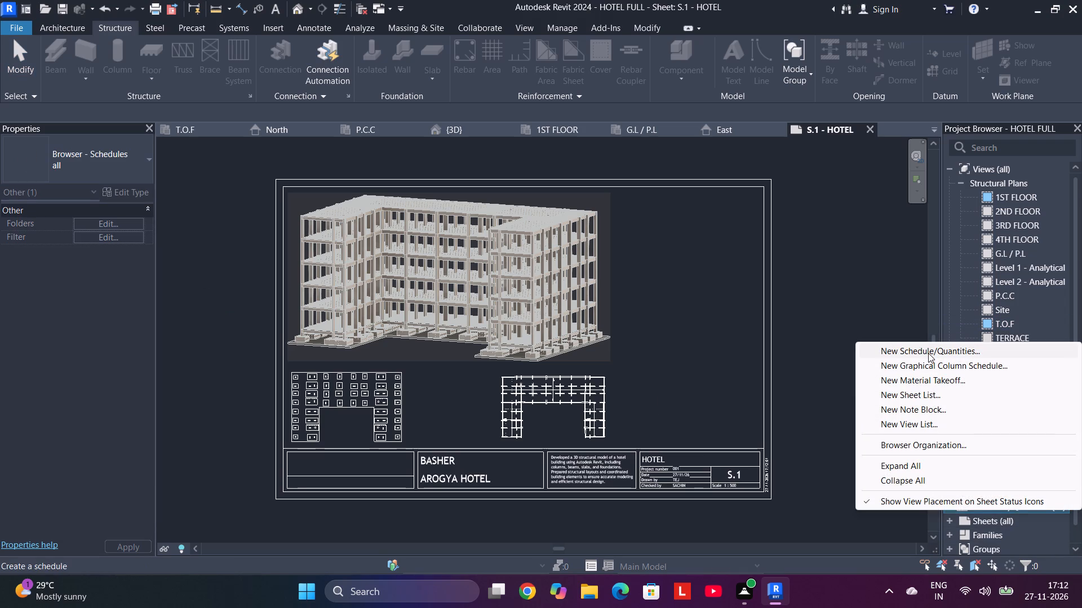
left_click(928, 353)
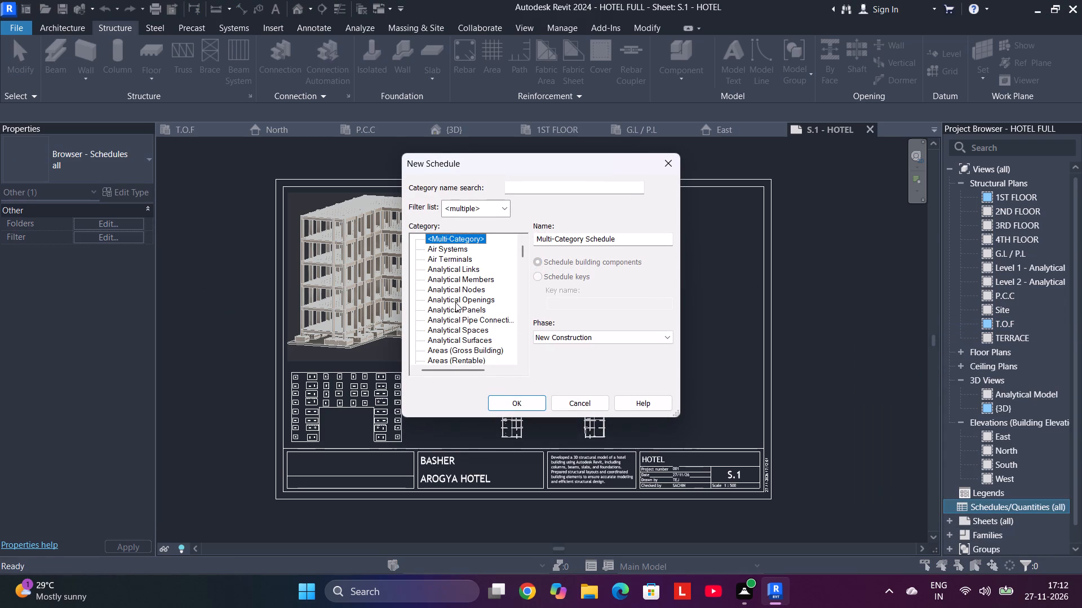
scroll(458, 325, "down", 20)
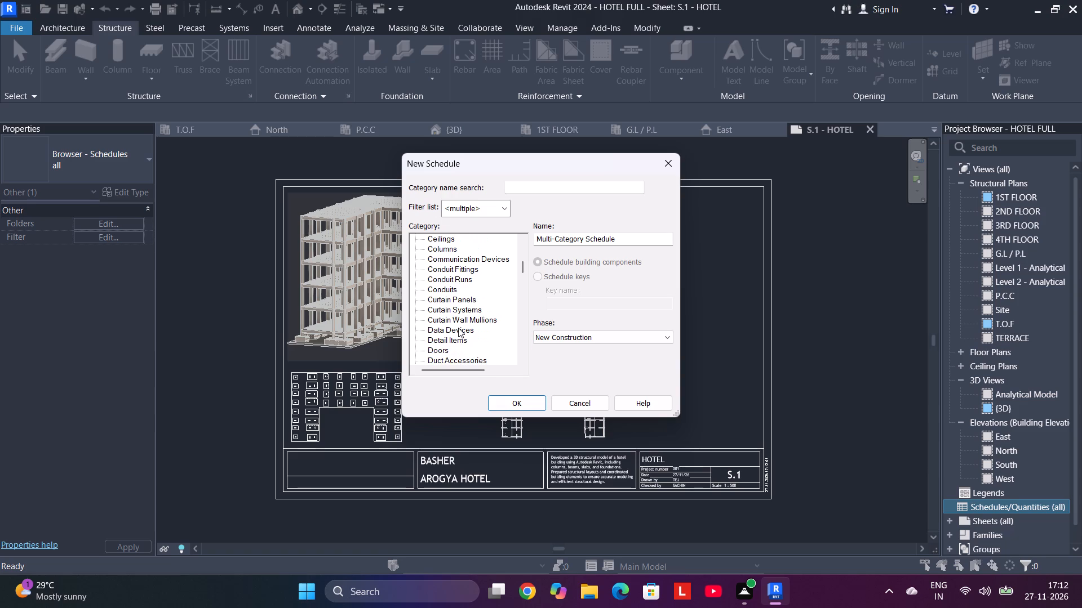
scroll(458, 328, "up", 1)
scroll(458, 328, "down", 17)
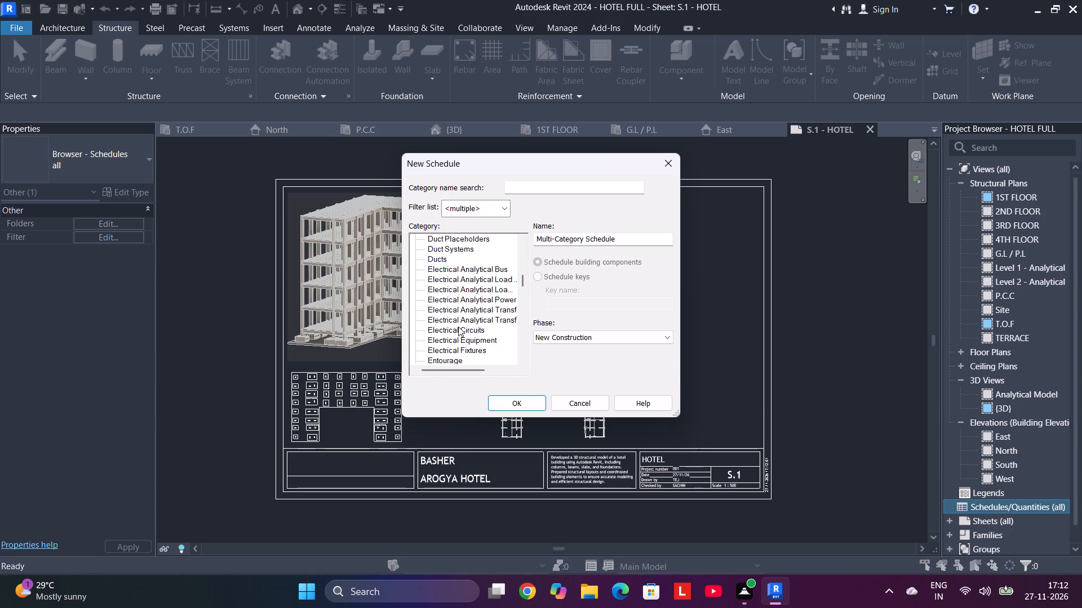
scroll(458, 325, "down", 17)
scroll(459, 325, "down", 19)
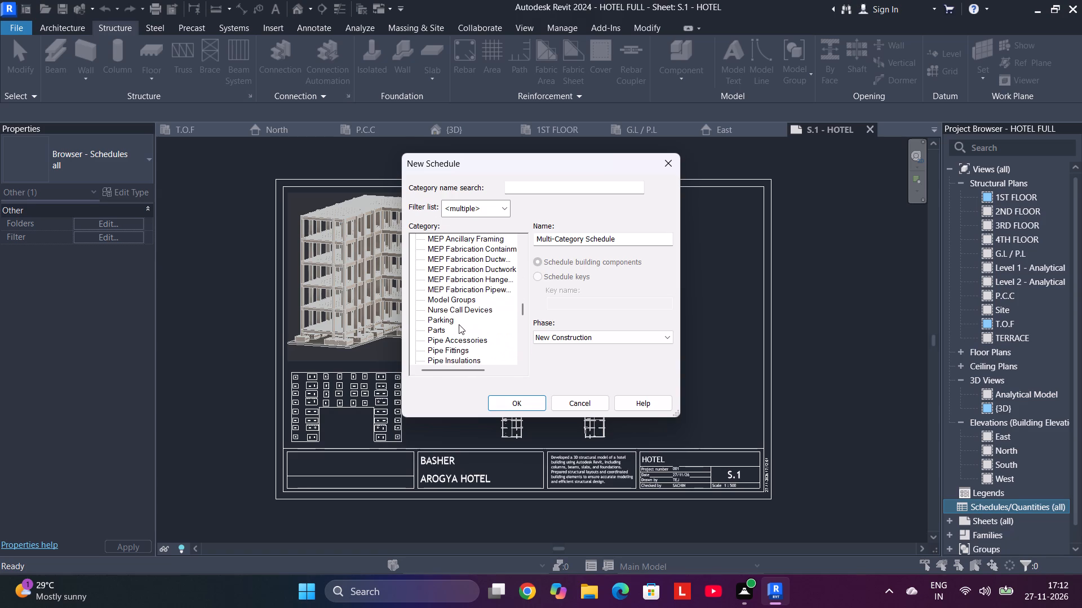
scroll(459, 324, "down", 17)
scroll(459, 324, "down", 4)
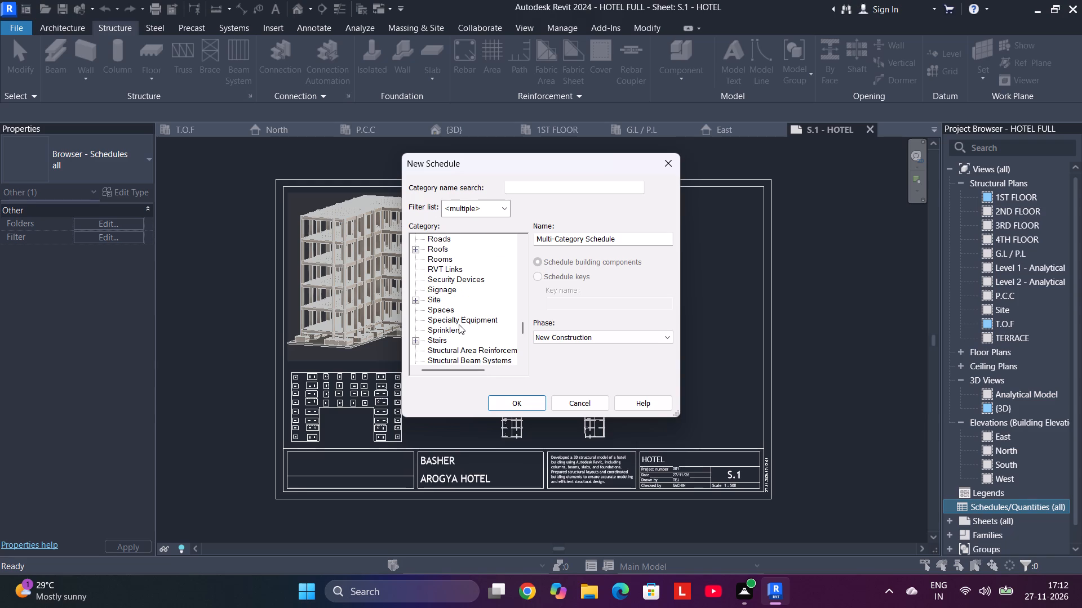
scroll(459, 324, "up", 2)
scroll(459, 324, "down", 4)
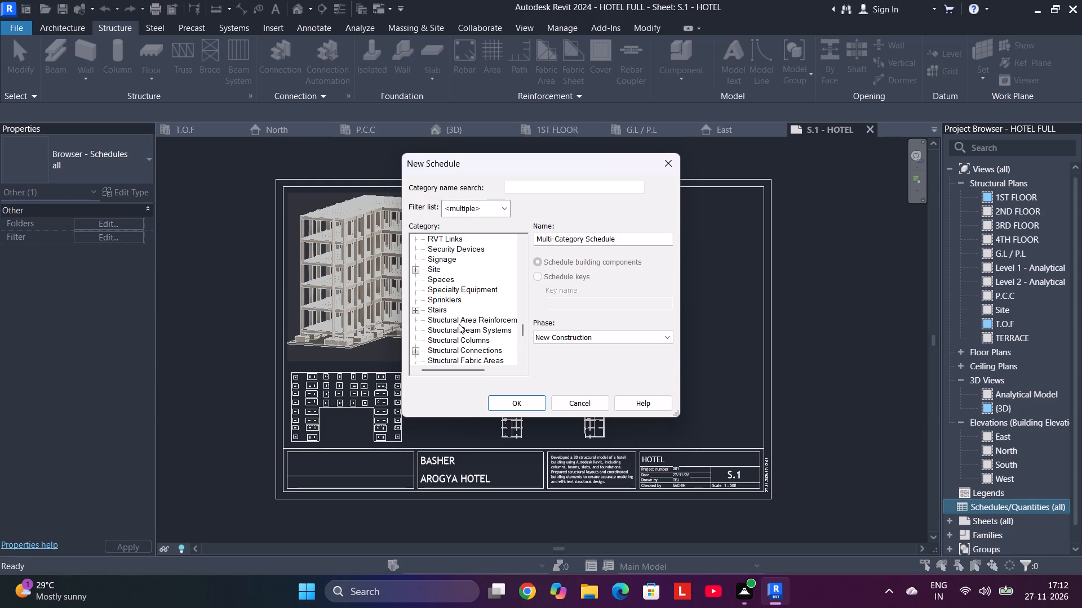
left_click(463, 340)
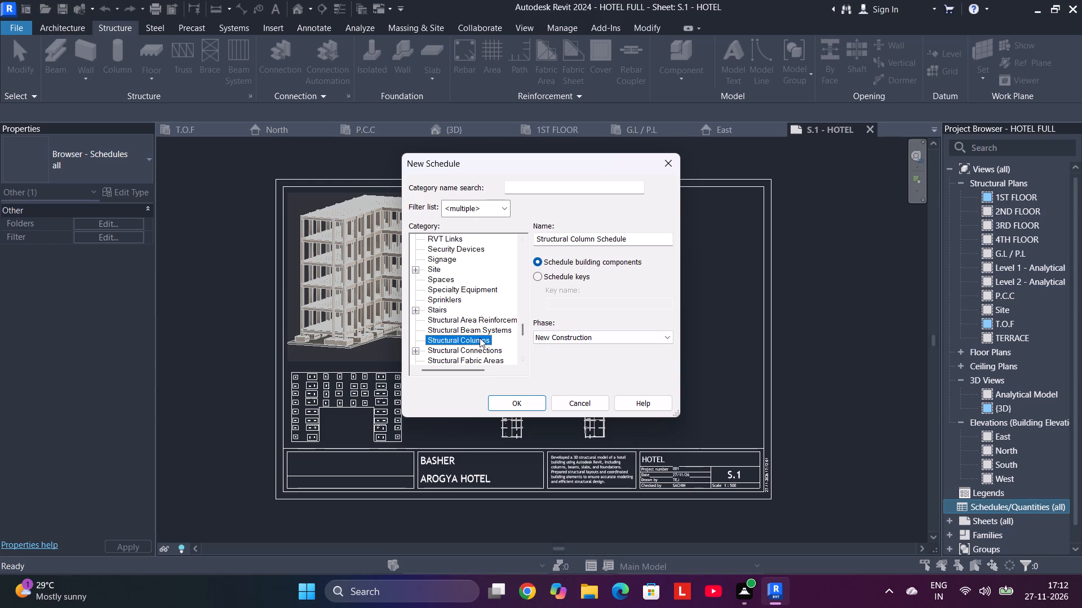
scroll(480, 338, "down", 1)
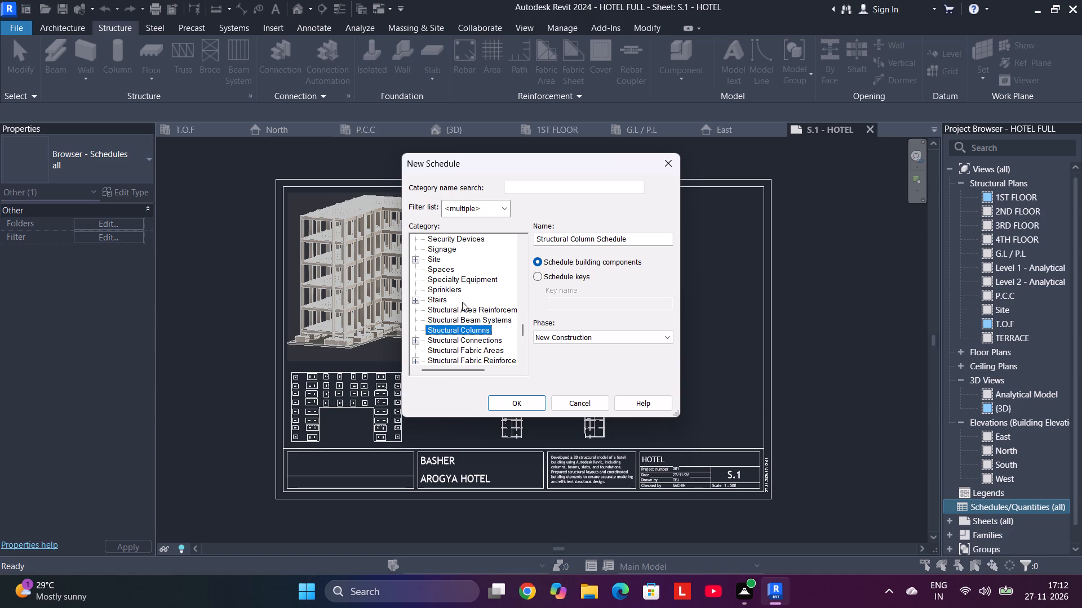
scroll(456, 344, "down", 3)
left_click(460, 342)
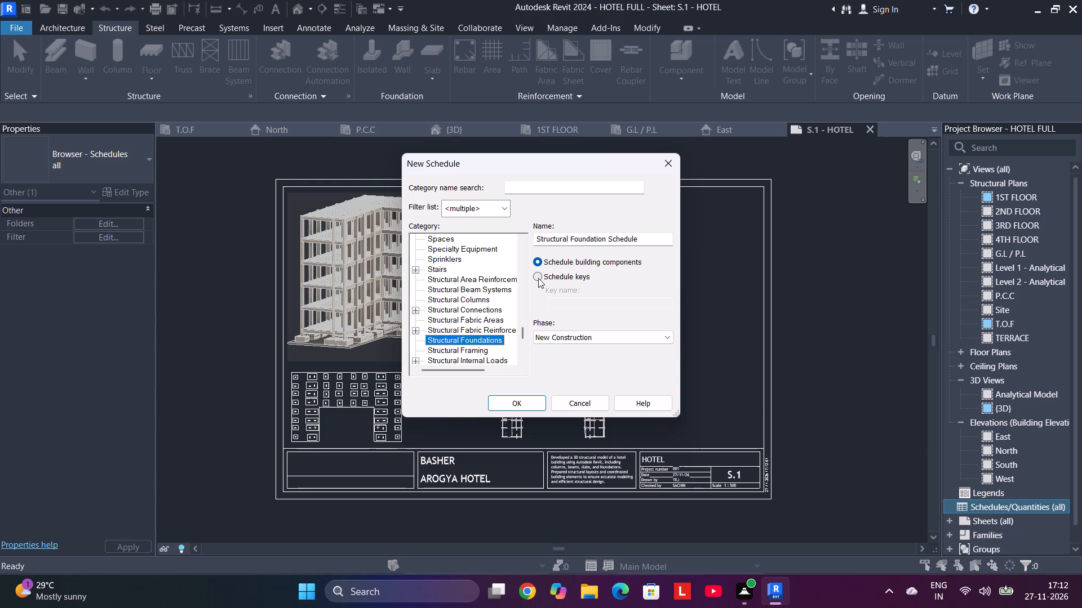
left_click(524, 406)
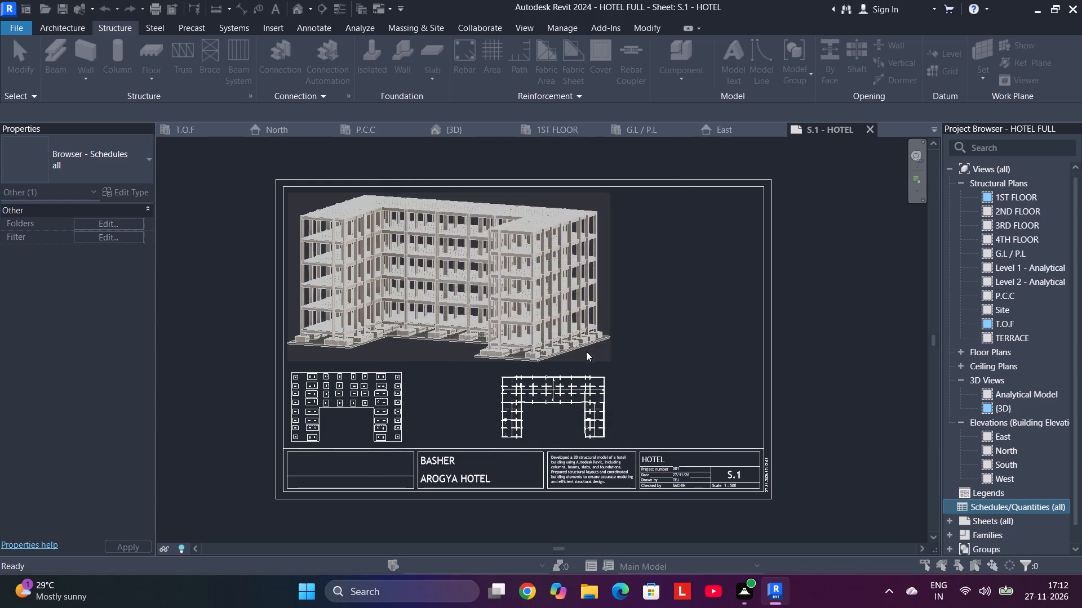
Add Area, Volume, Width and Length, in that order, as the scheduled fields of the foundation schedule.
left_click(467, 207)
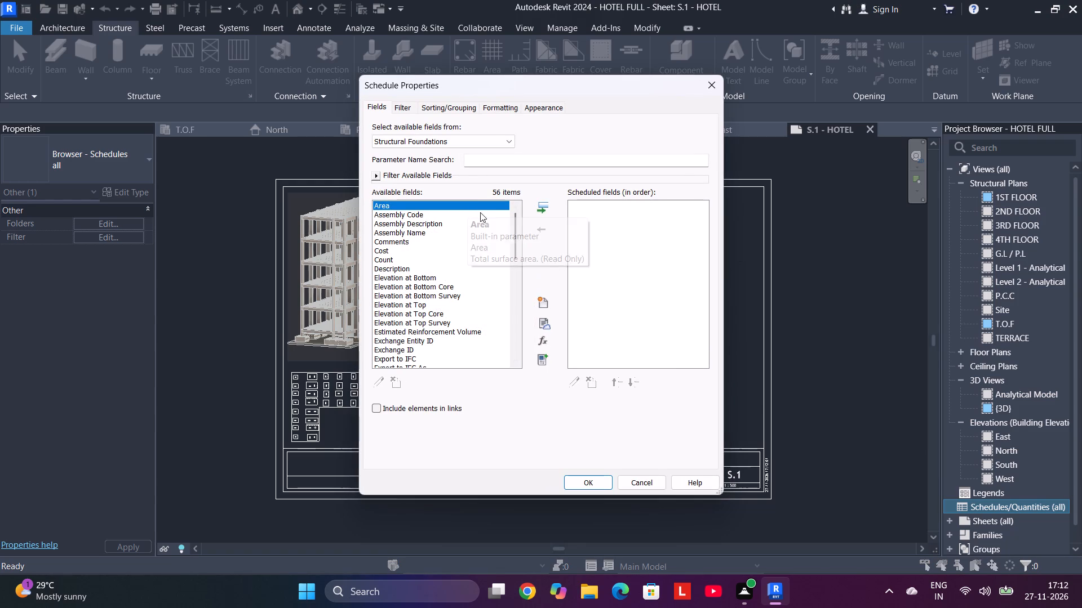
left_click(540, 213)
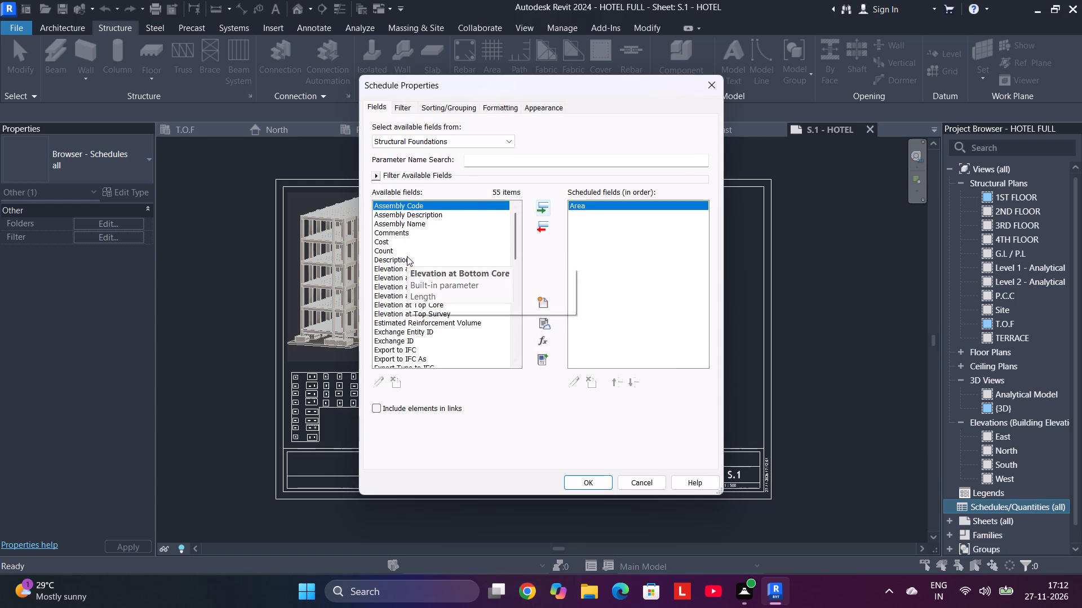
scroll(420, 281, "down", 3)
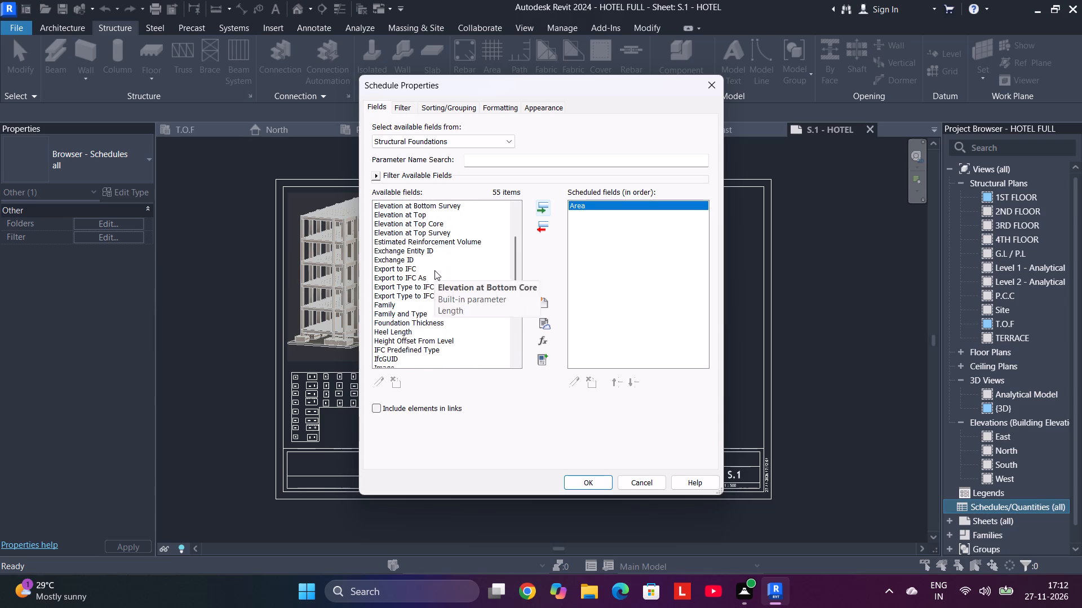
scroll(434, 270, "down", 6)
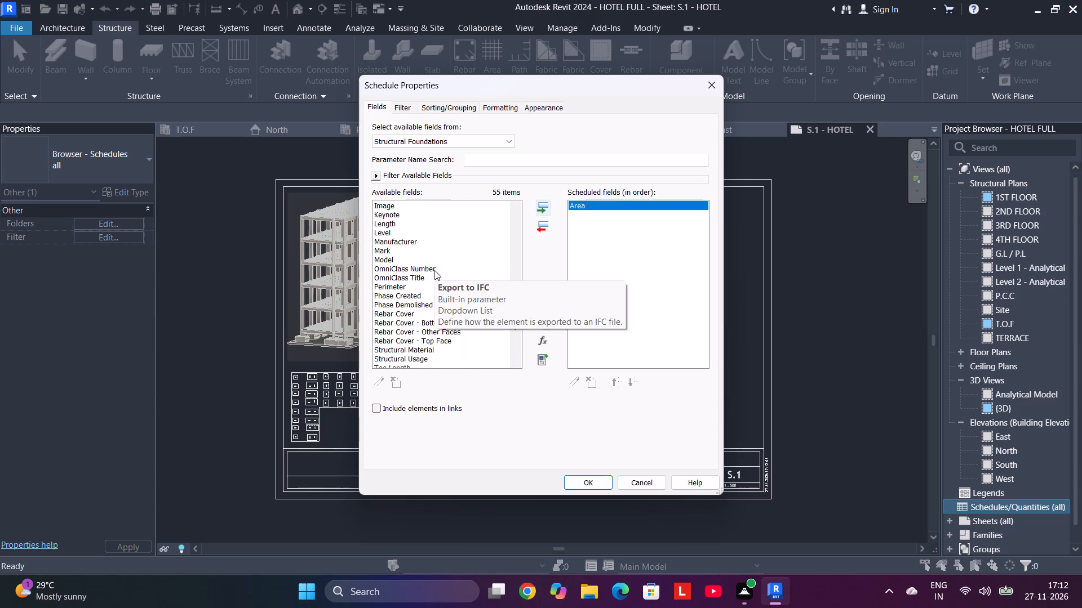
scroll(434, 270, "down", 2)
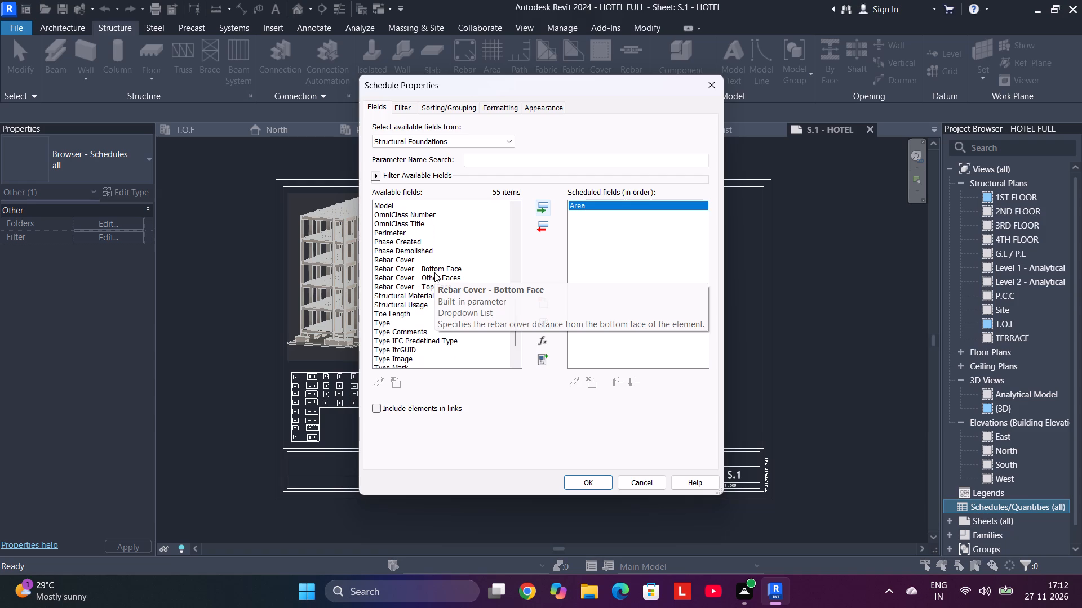
scroll(425, 299, "down", 1)
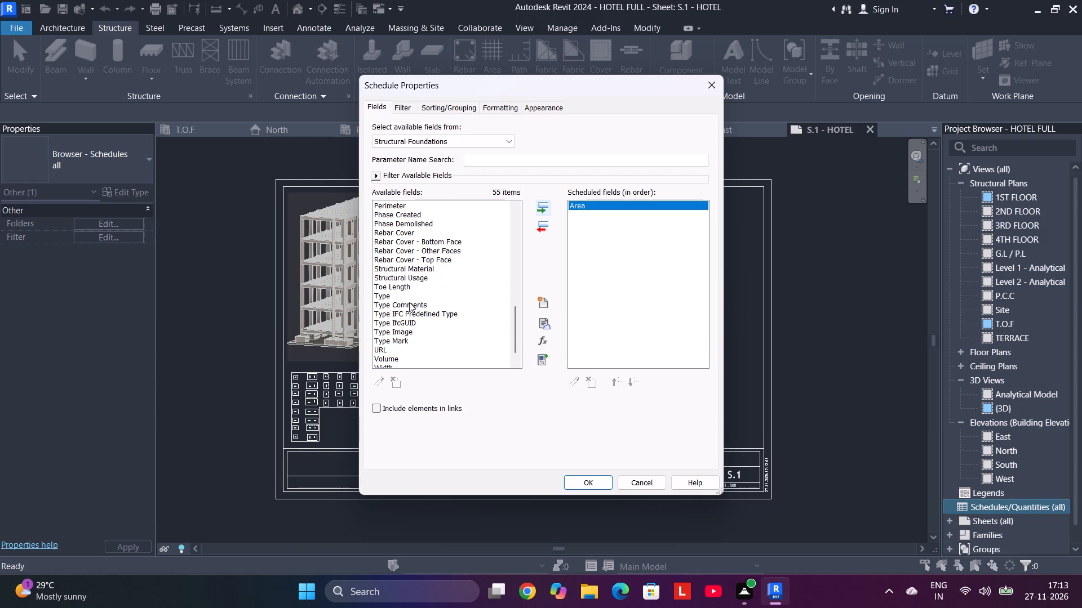
scroll(409, 302, "down", 3)
left_click(403, 350)
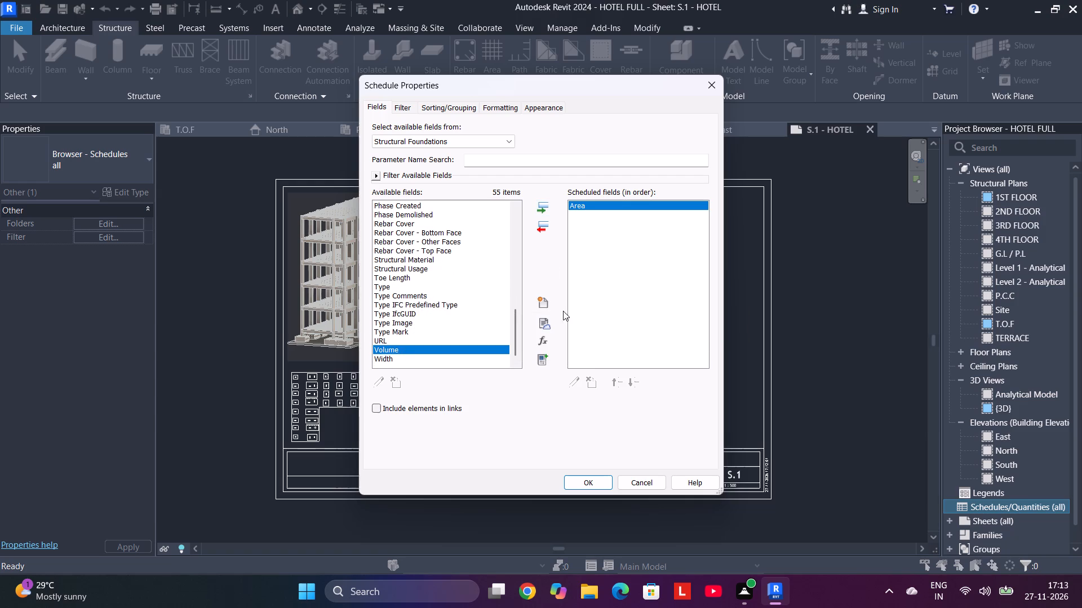
left_click(547, 205)
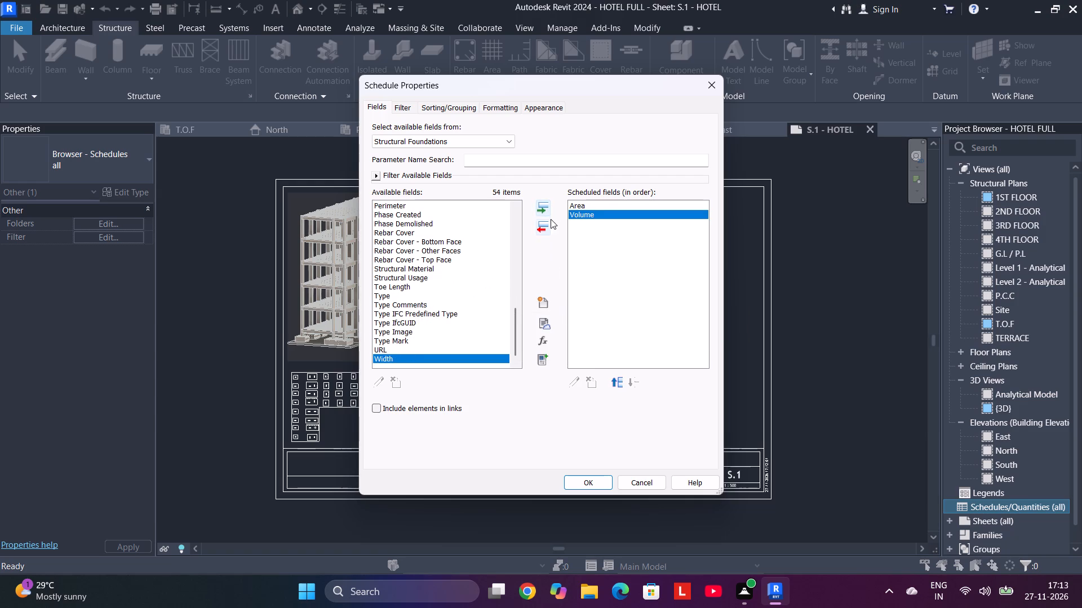
left_click(547, 208)
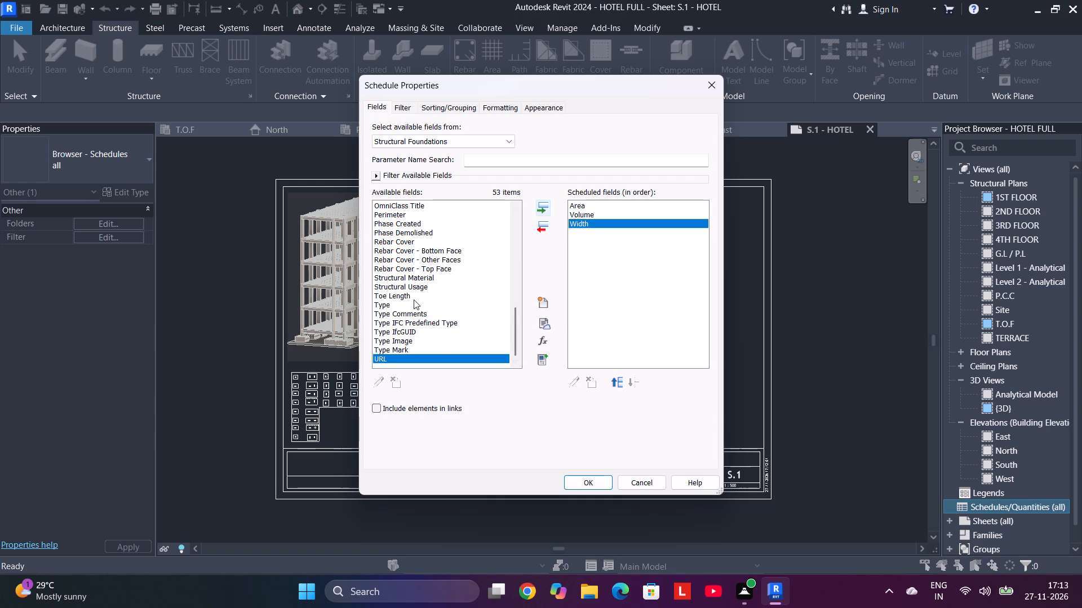
scroll(414, 286, "up", 4)
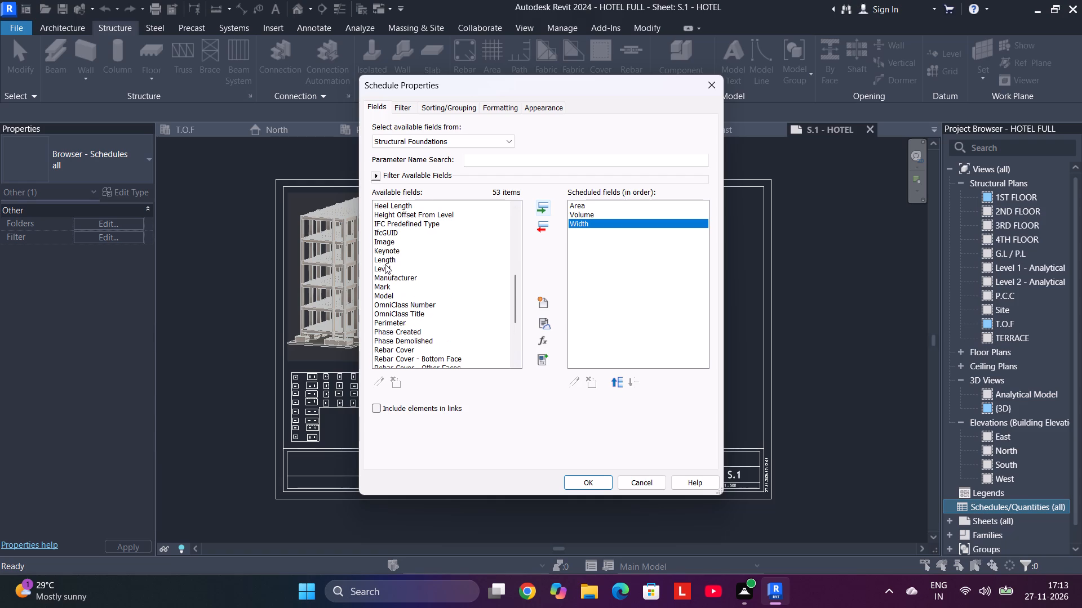
left_click(391, 257)
left_click(539, 205)
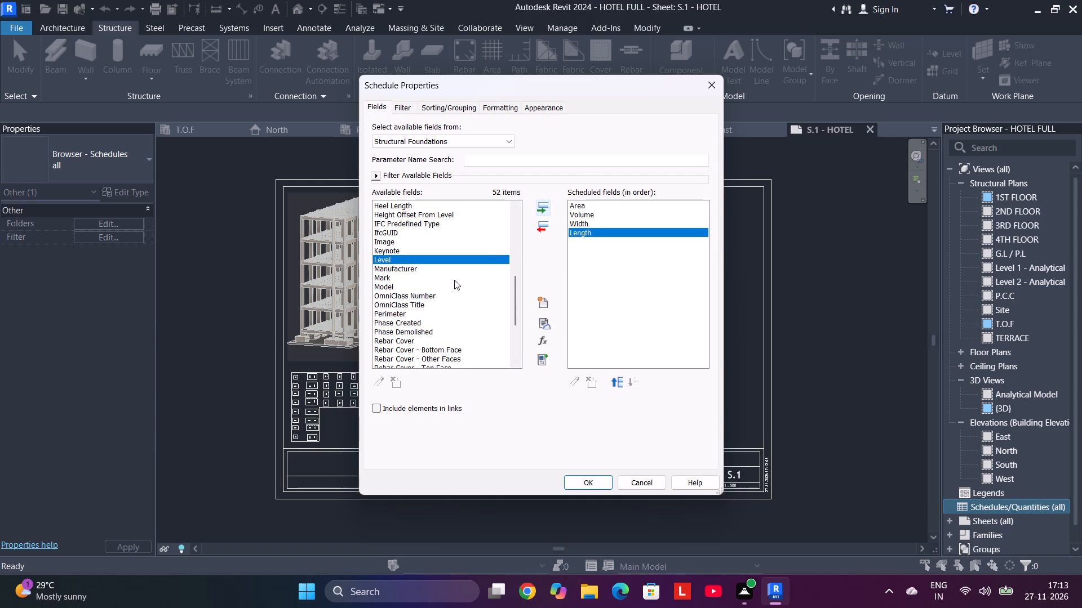
Check the remaining available fields and generate the Structural Foundation Schedule without adding any more of them.
scroll(447, 291, "up", 7)
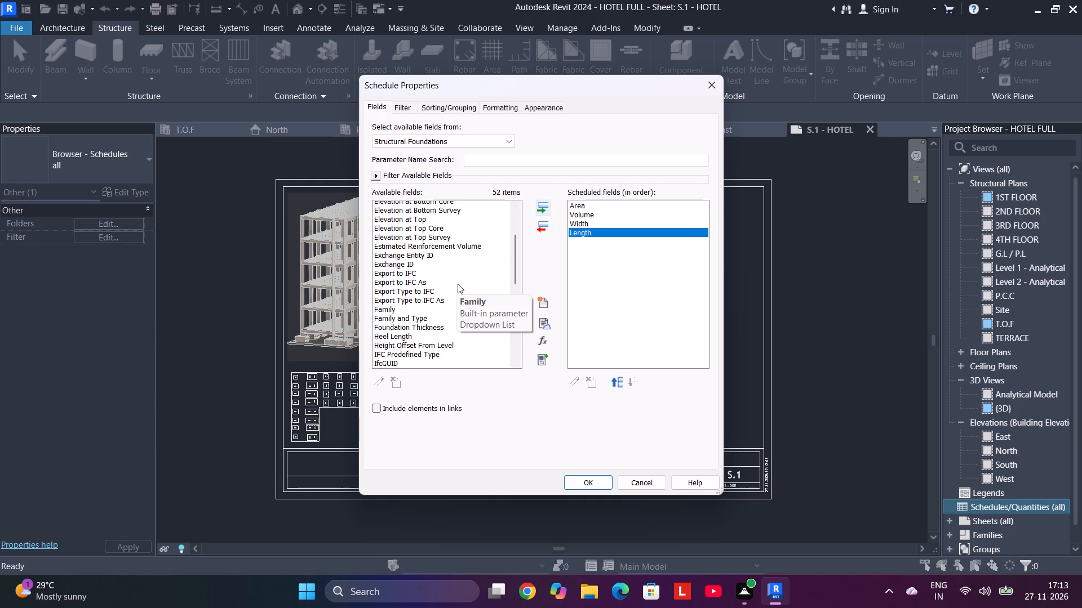
scroll(457, 279, "up", 3)
scroll(456, 276, "down", 3)
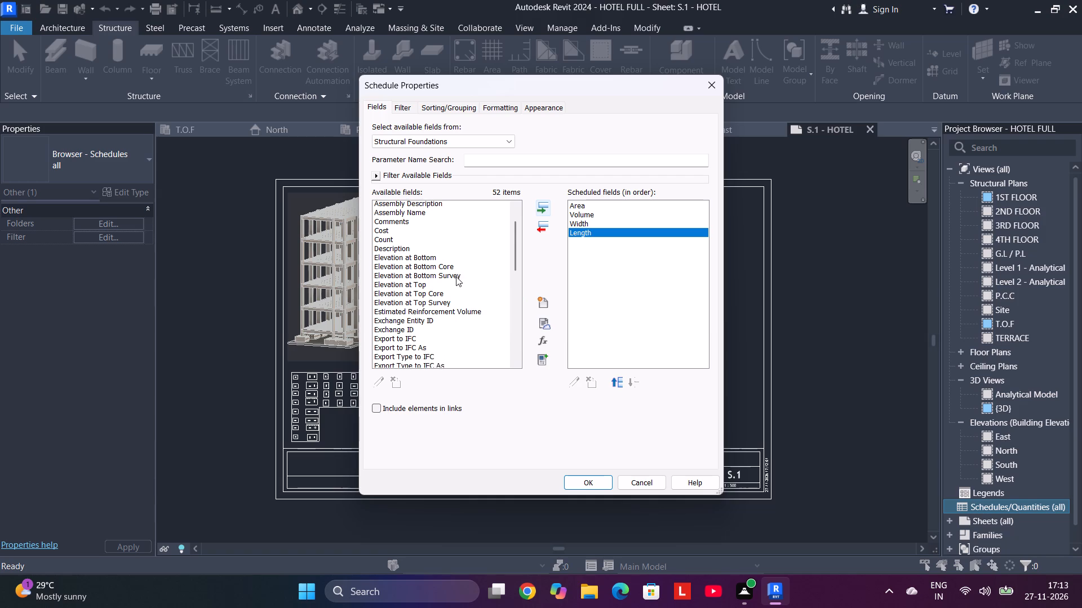
scroll(456, 276, "down", 4)
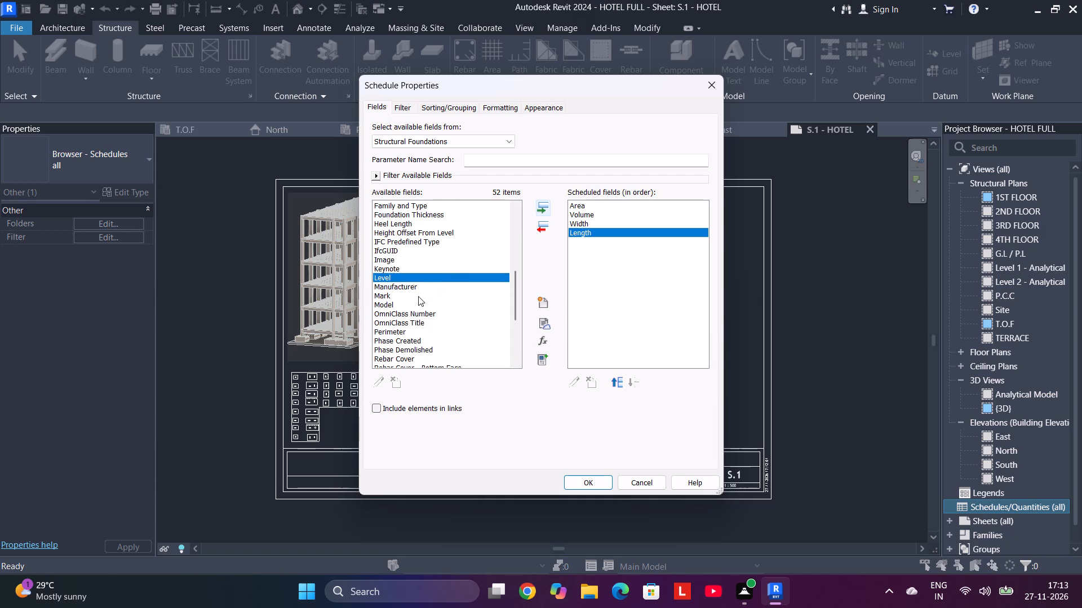
scroll(418, 304, "down", 4)
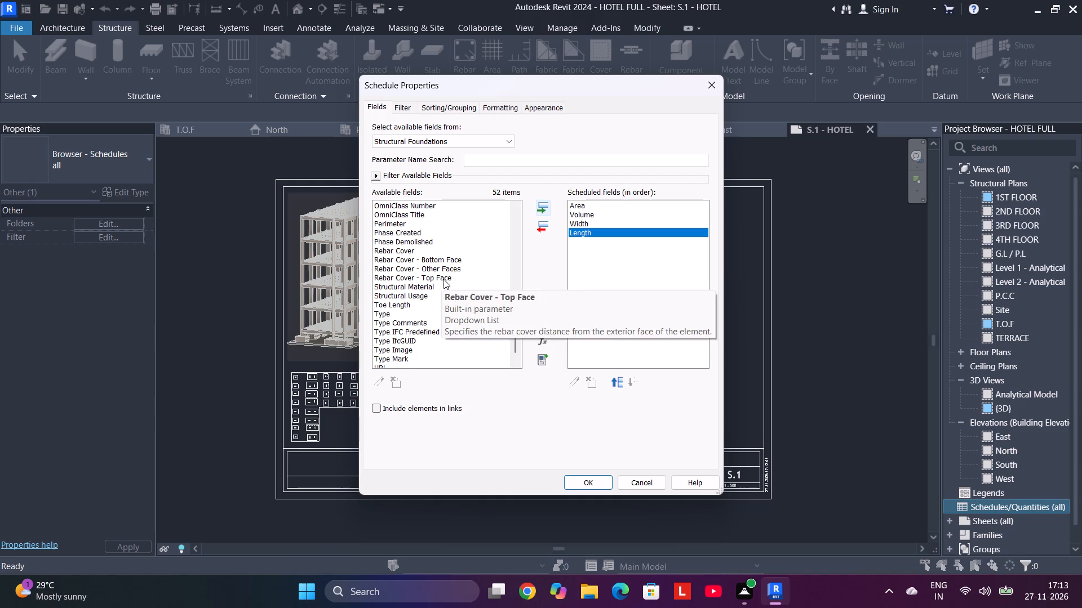
left_click(428, 285)
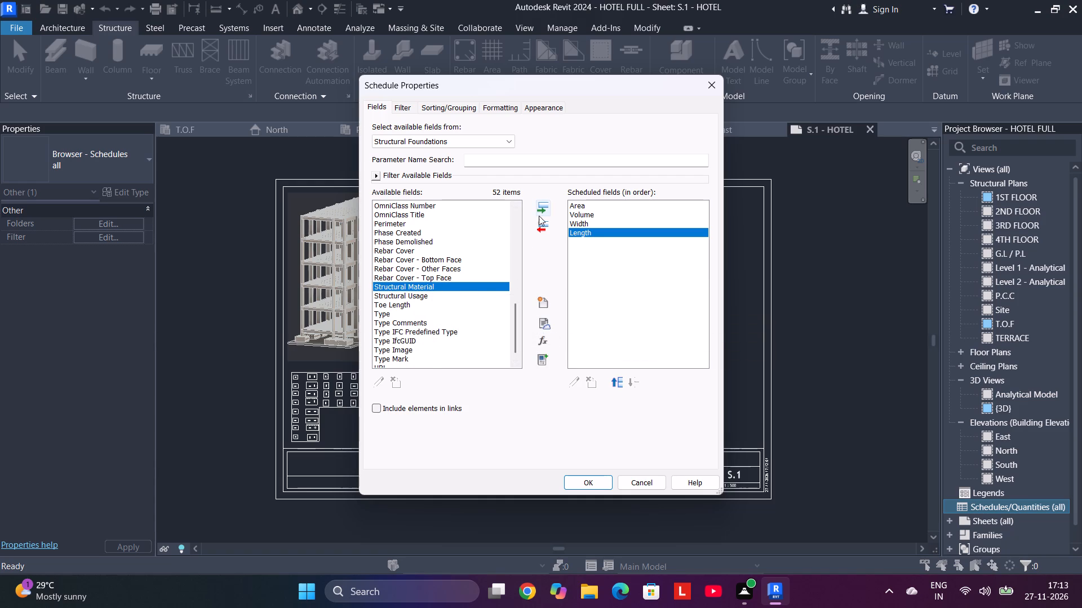
scroll(462, 302, "down", 2)
scroll(462, 303, "up", 3)
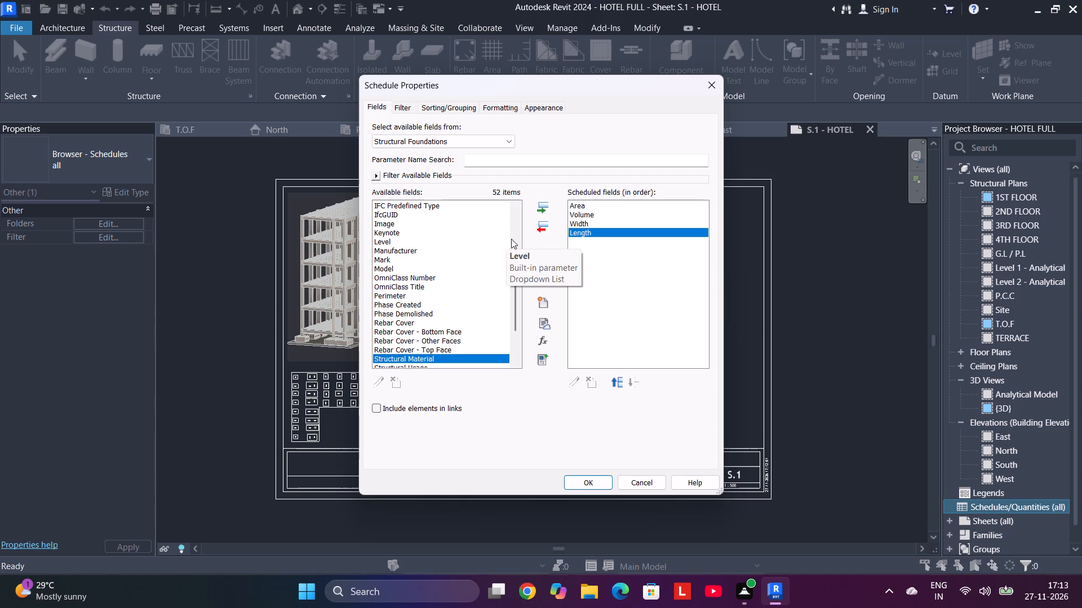
left_click(594, 483)
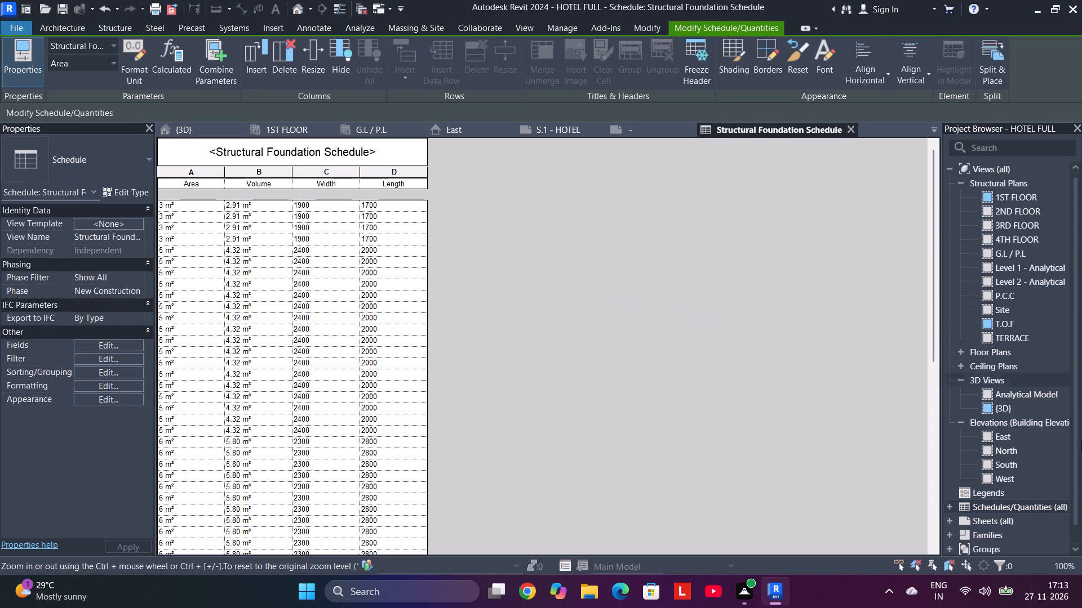
Look through the rows of the Structural Foundation Schedule and check the view templates available for it.
left_click(950, 506)
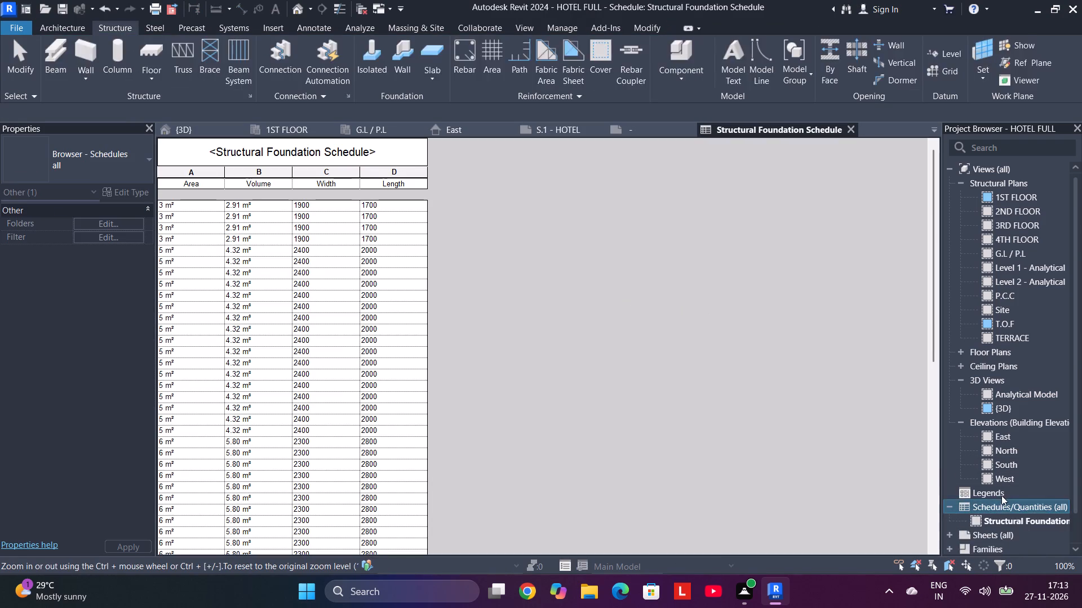
scroll(1003, 495, "down", 3)
scroll(508, 261, "down", 8)
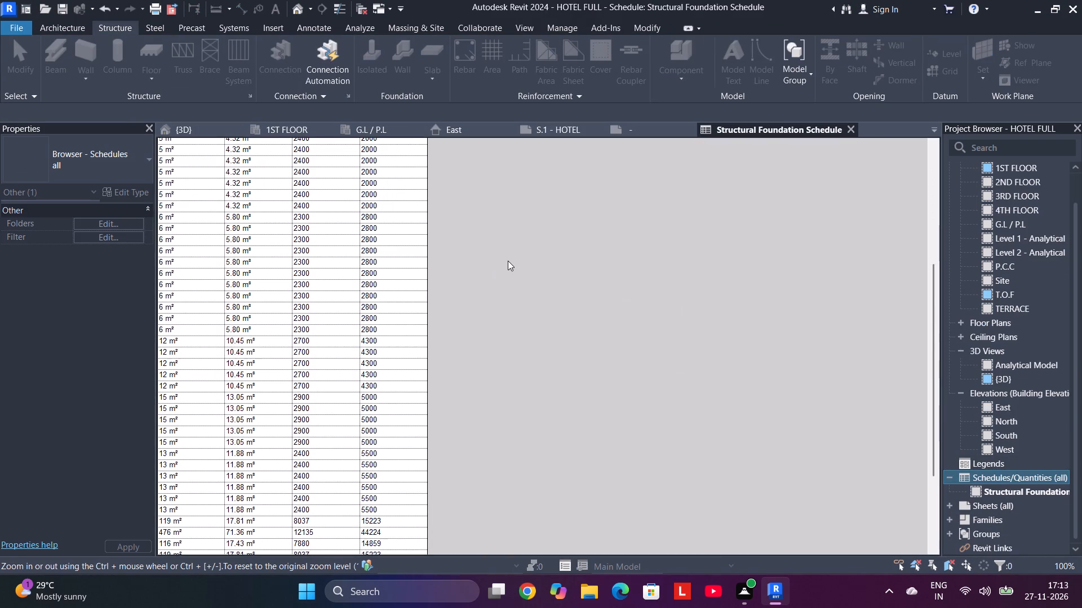
scroll(508, 261, "down", 10)
scroll(464, 328, "up", 9)
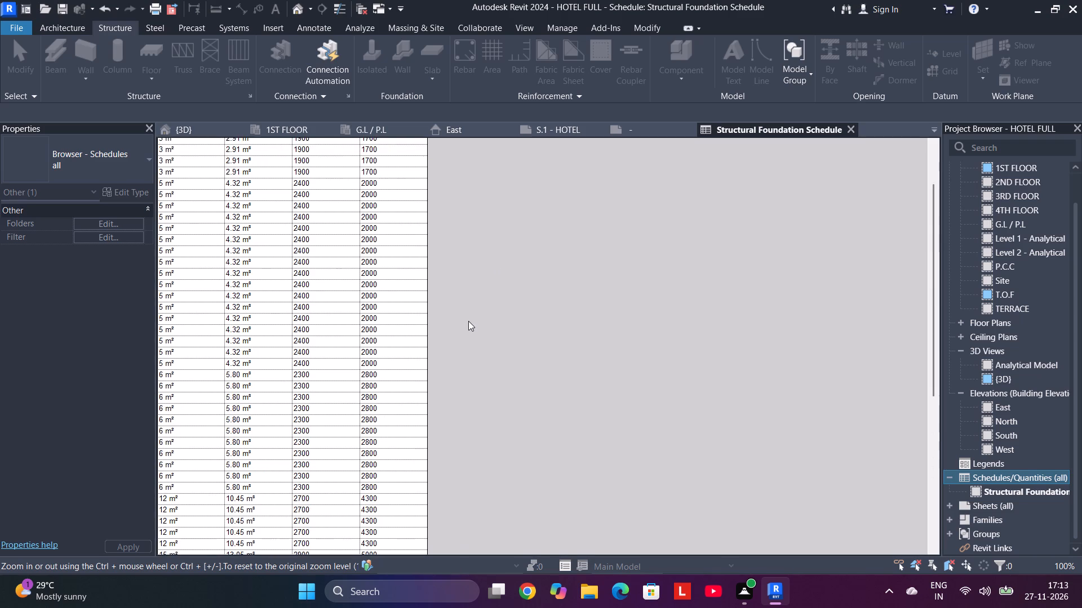
scroll(468, 321, "up", 4)
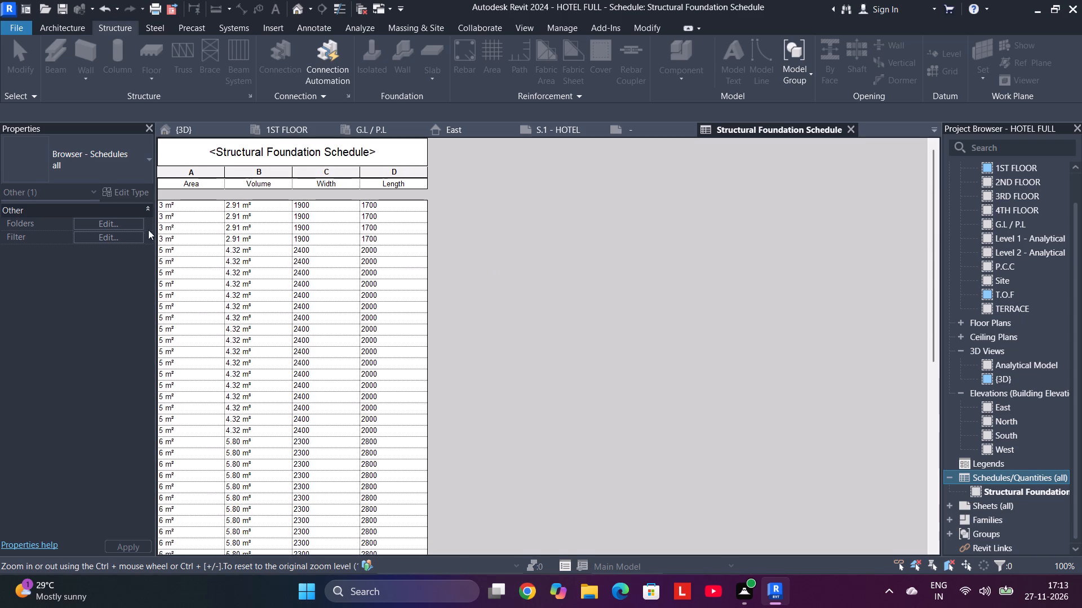
left_click(1000, 498)
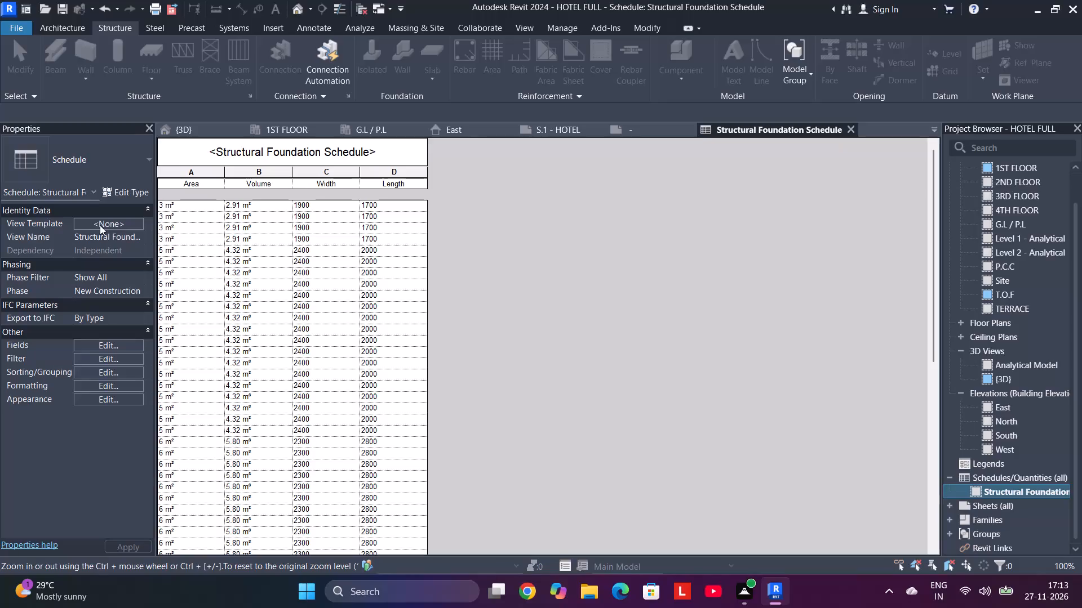
left_click(100, 225)
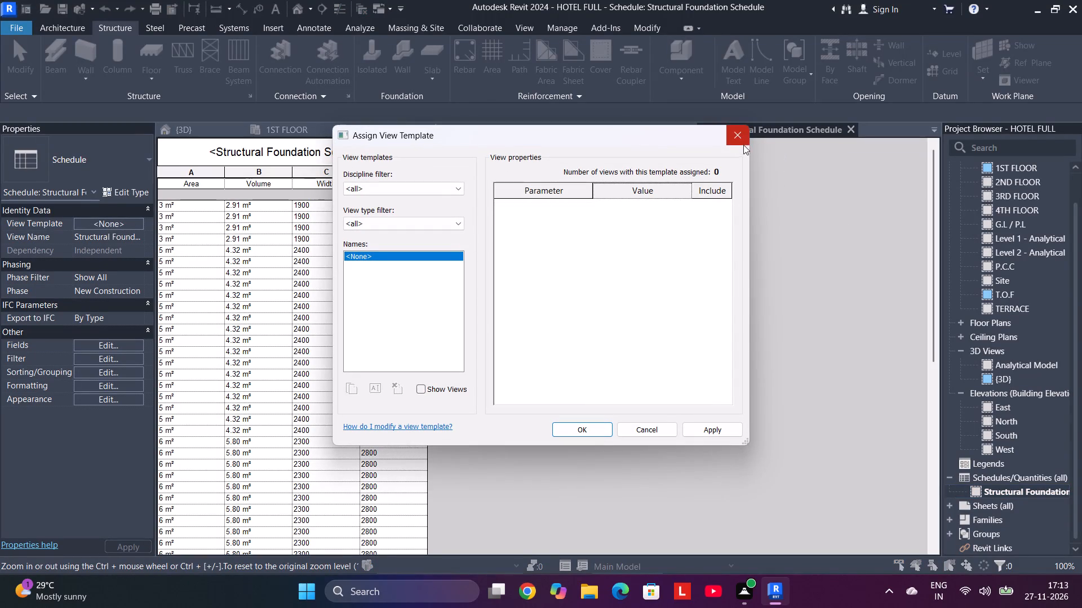
left_click(743, 145)
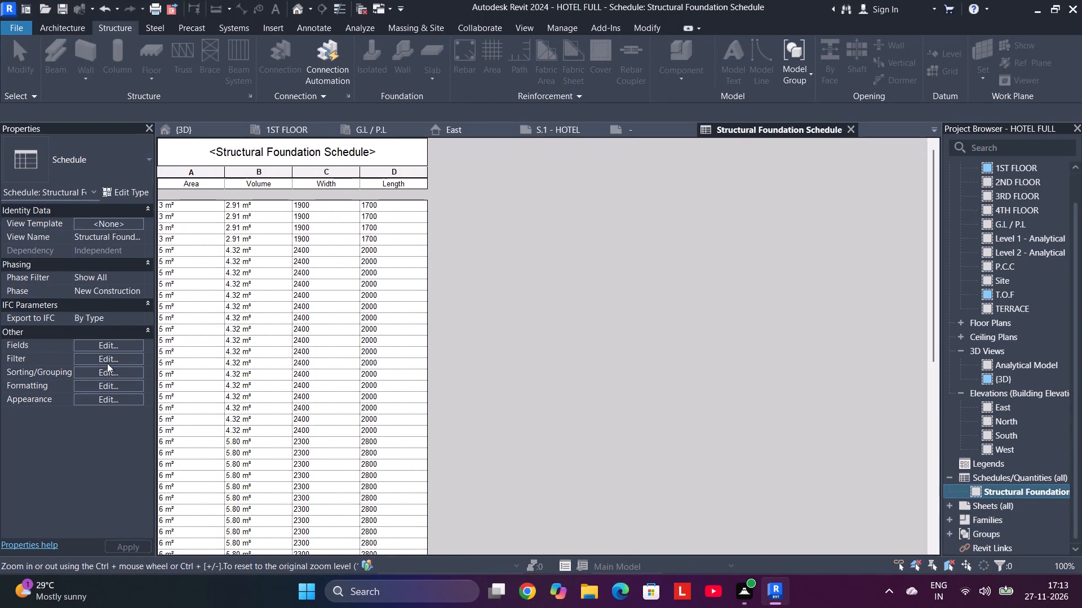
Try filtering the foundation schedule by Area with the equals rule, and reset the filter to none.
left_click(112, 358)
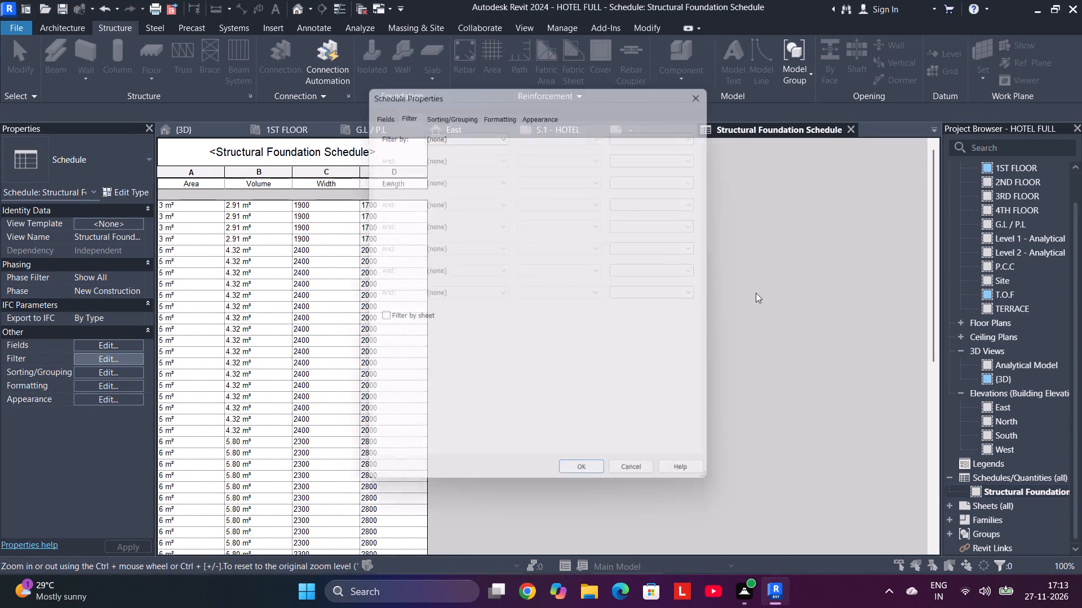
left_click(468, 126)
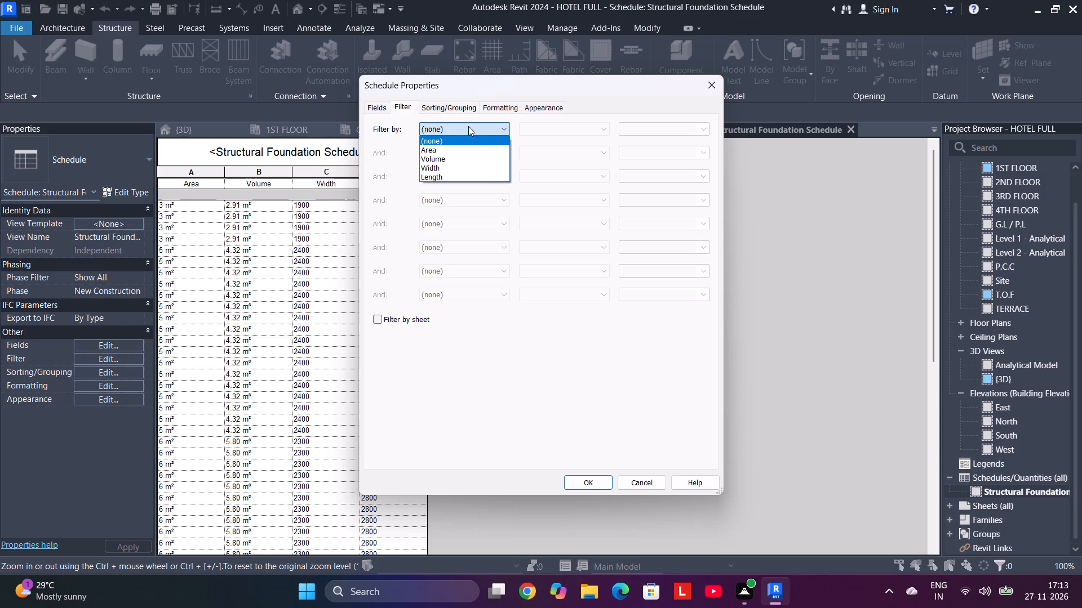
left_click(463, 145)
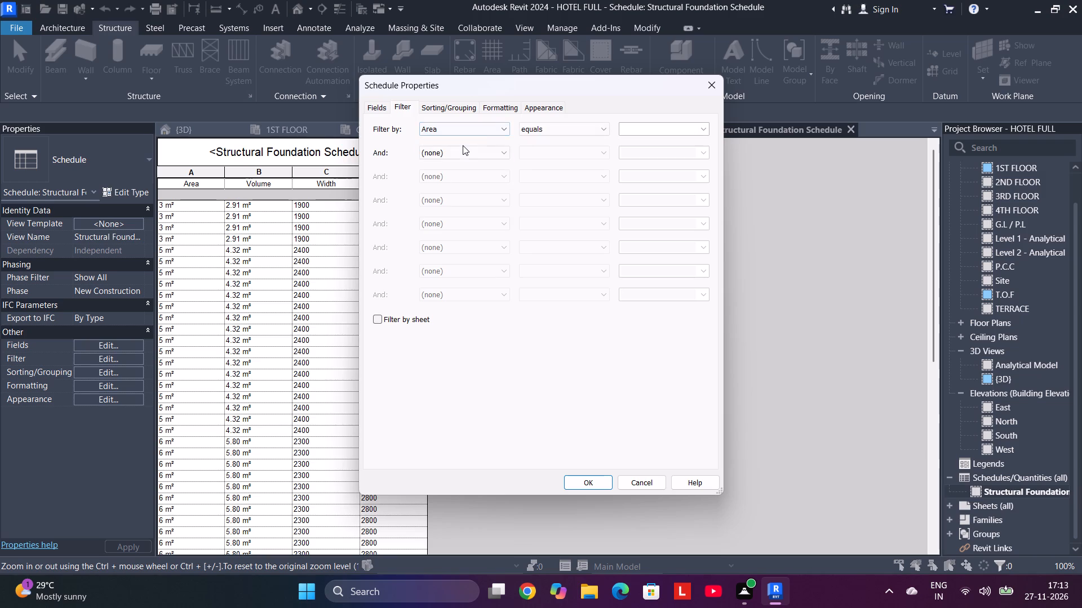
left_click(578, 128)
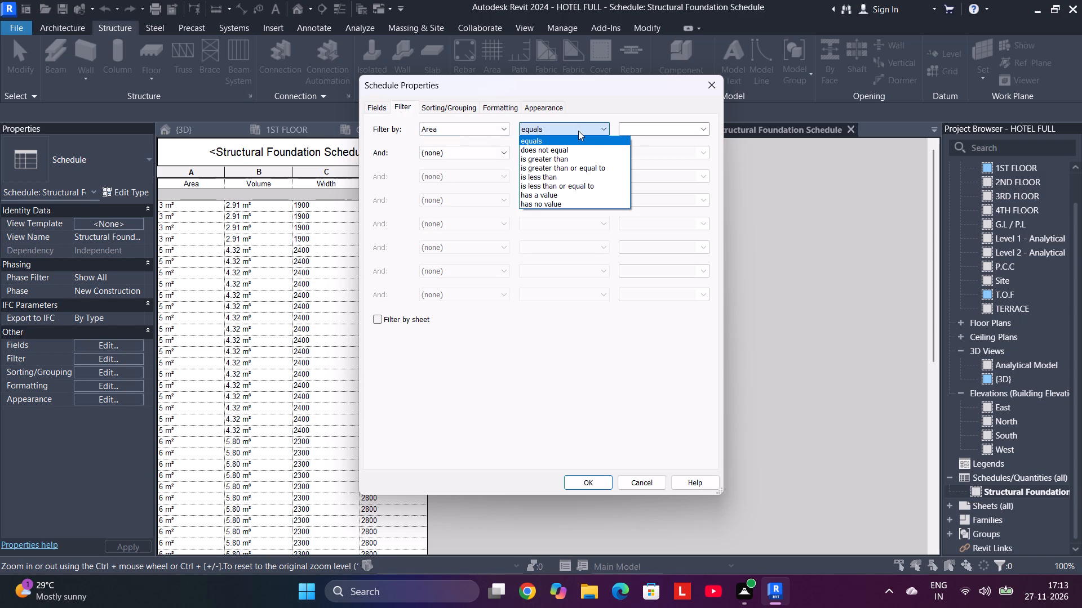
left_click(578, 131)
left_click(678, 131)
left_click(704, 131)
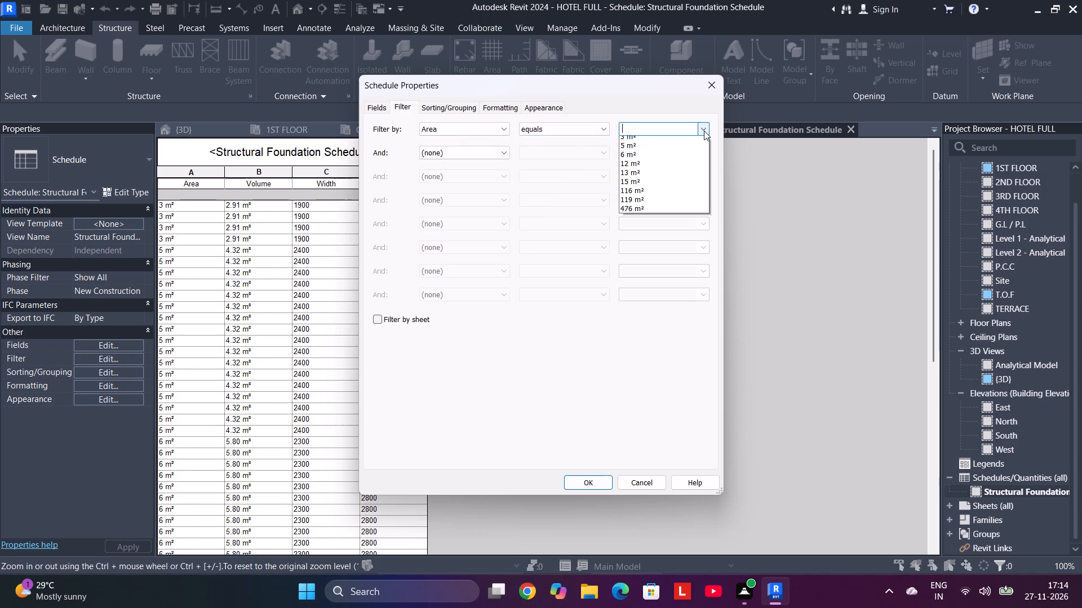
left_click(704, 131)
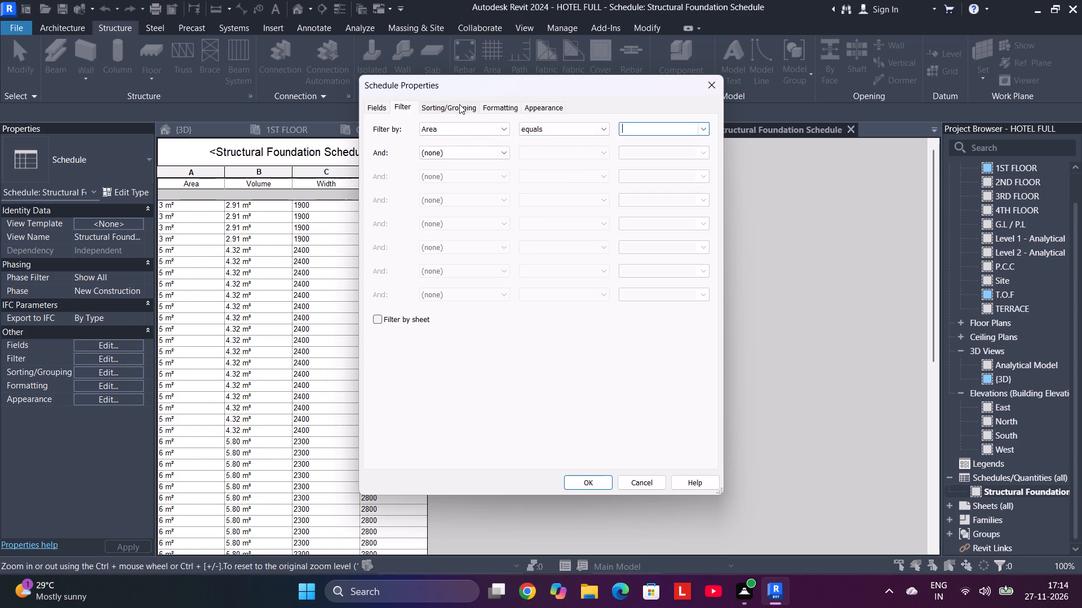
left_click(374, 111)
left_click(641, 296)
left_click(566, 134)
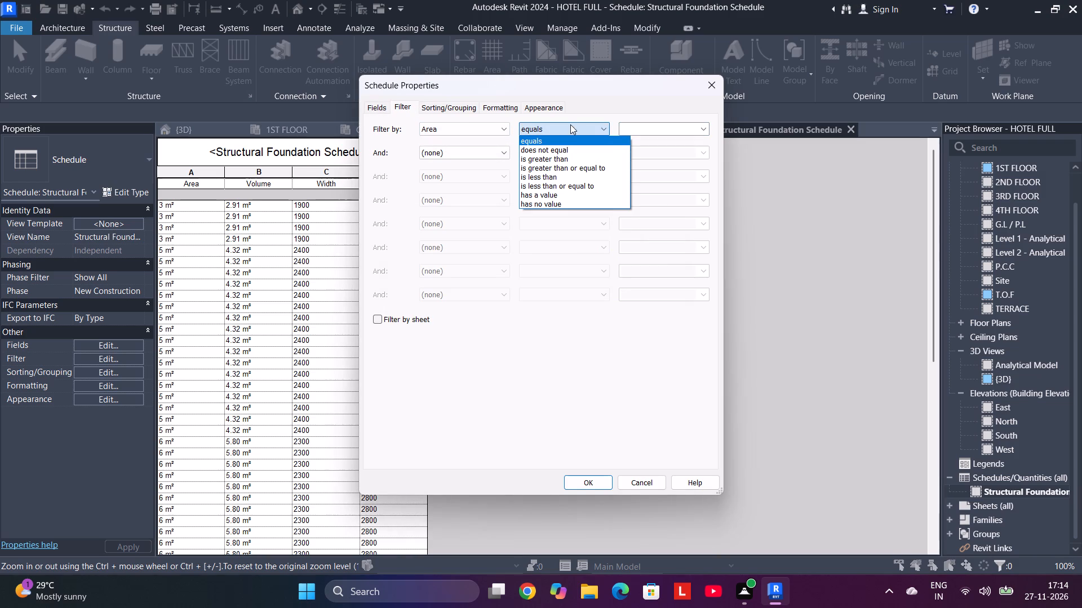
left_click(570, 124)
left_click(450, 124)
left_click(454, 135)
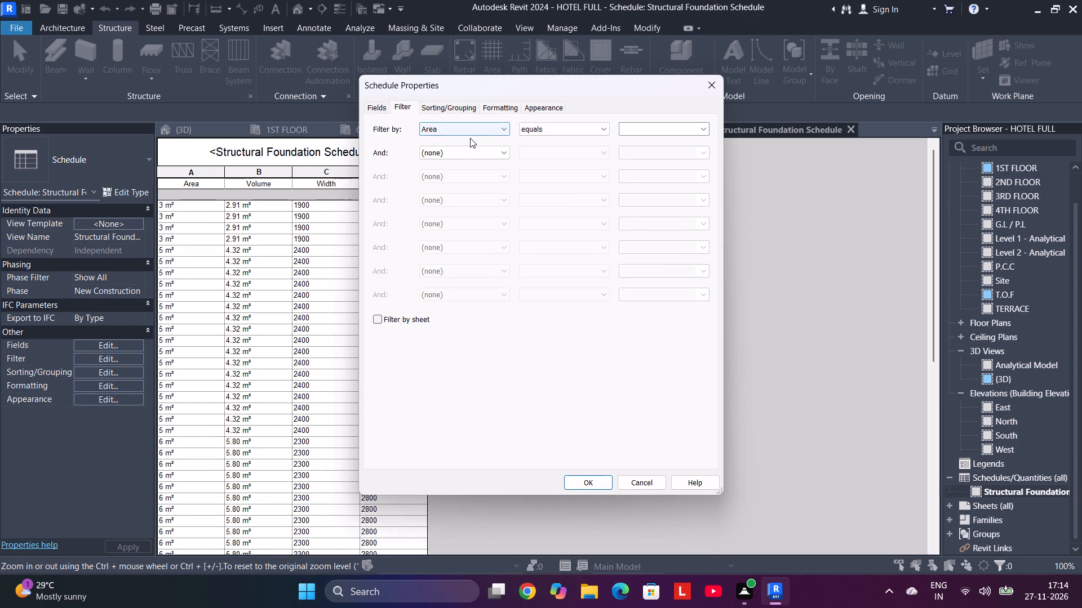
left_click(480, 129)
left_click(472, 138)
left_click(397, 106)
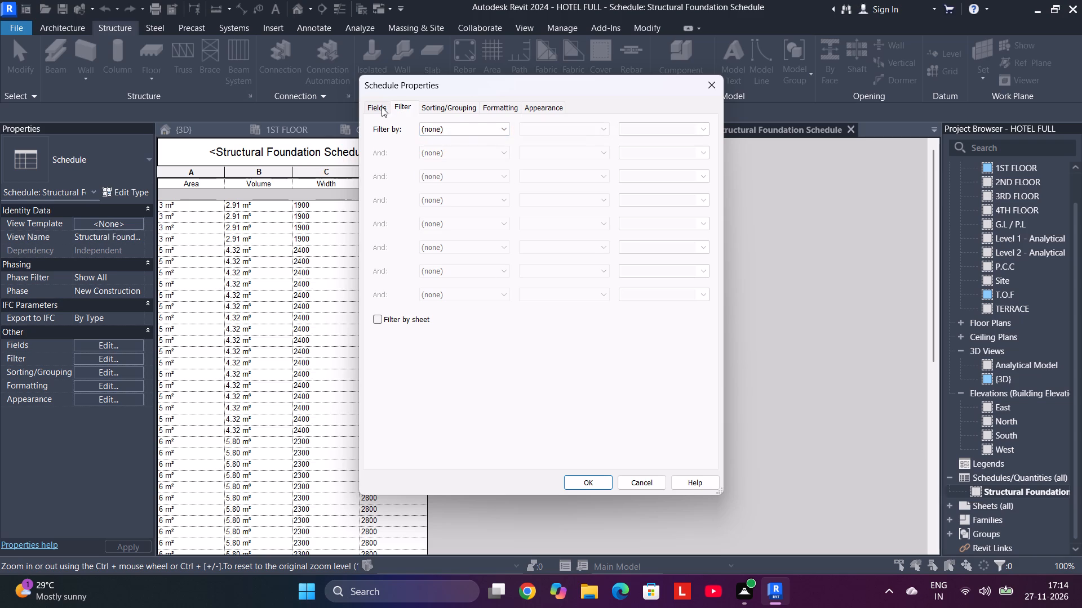
Review the foundation schedule's field, sorting, formatting and appearance settings, keeping project settings for multiple values indication and Schedule Default title text.
left_click(382, 107)
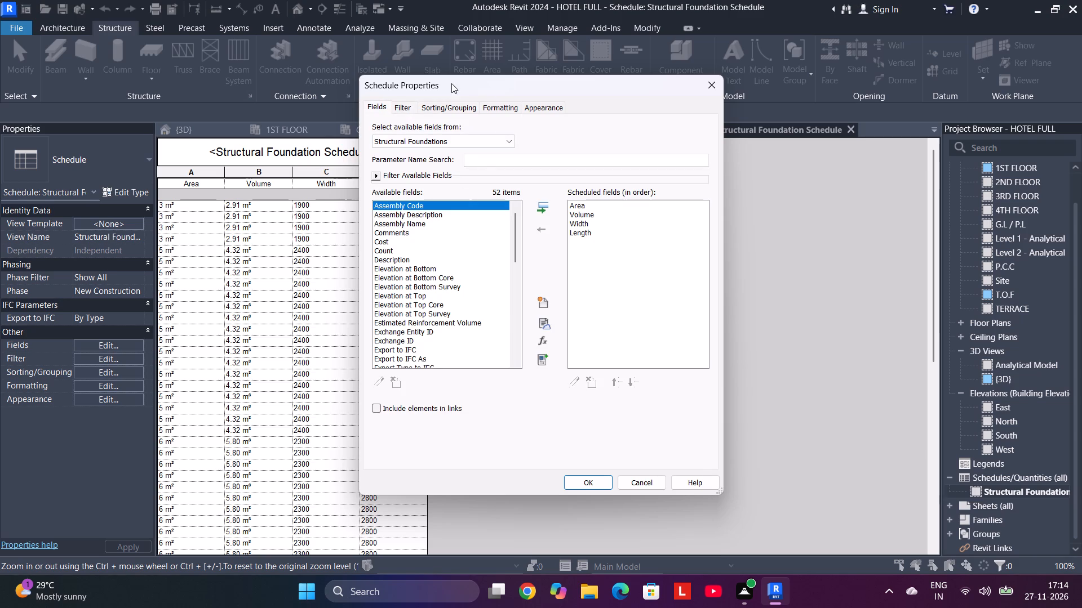
left_click(455, 110)
left_click(511, 109)
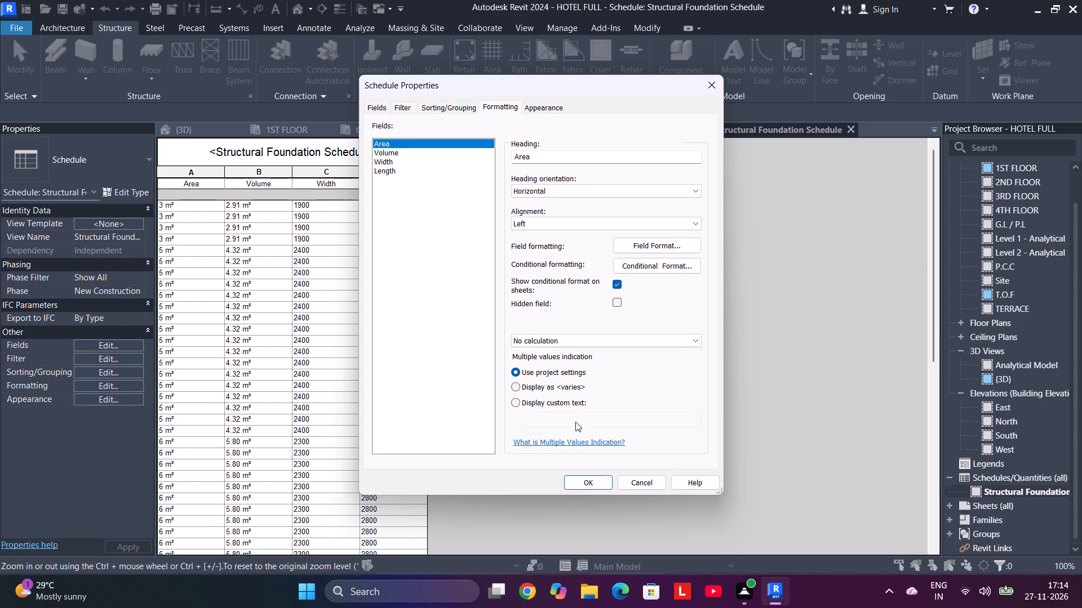
left_click(520, 405)
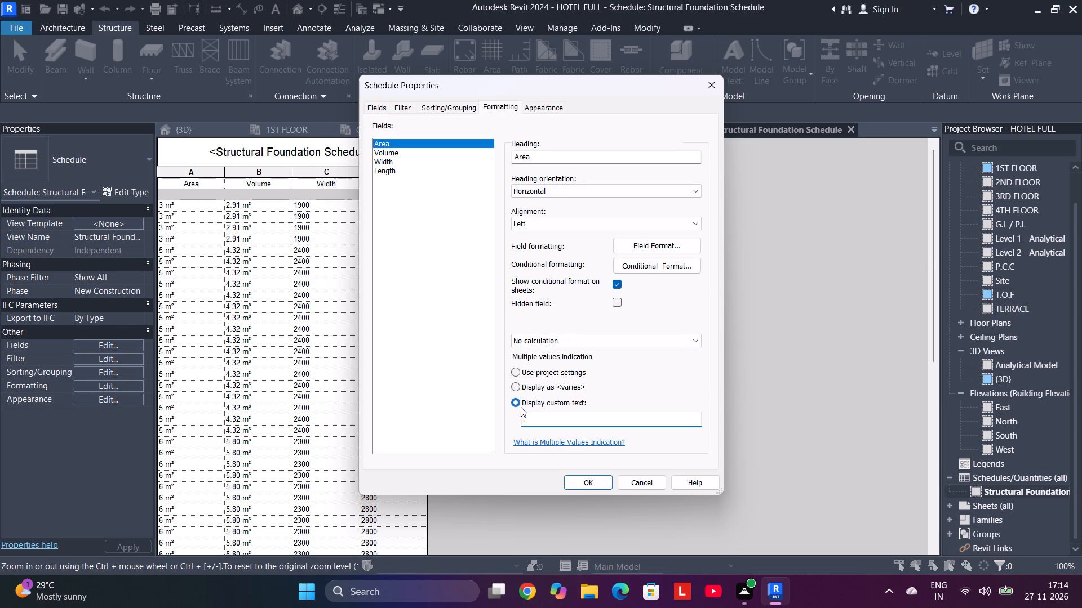
left_click(517, 369)
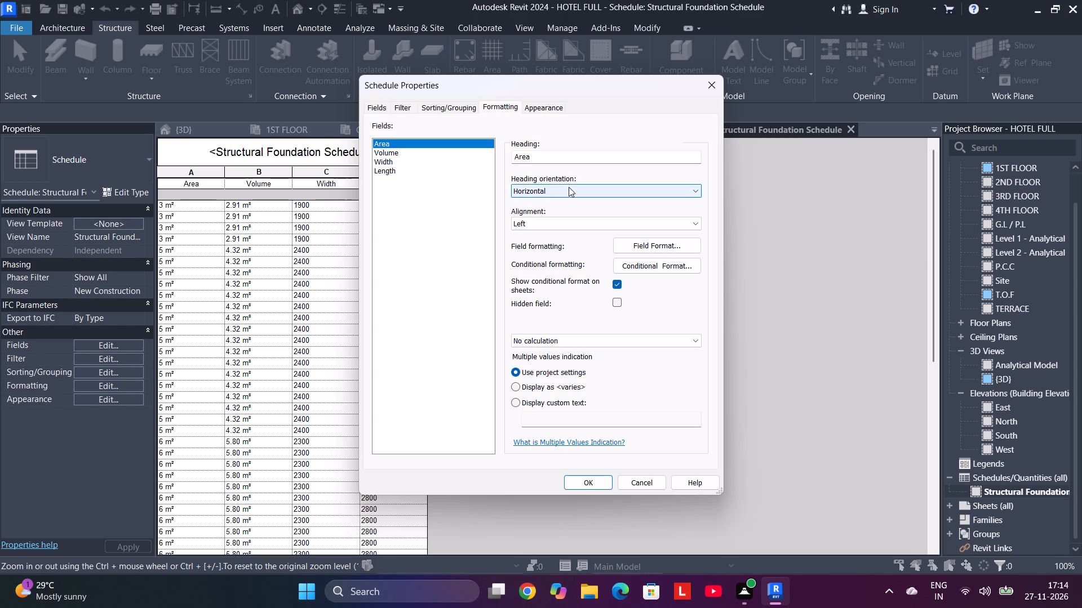
left_click(556, 105)
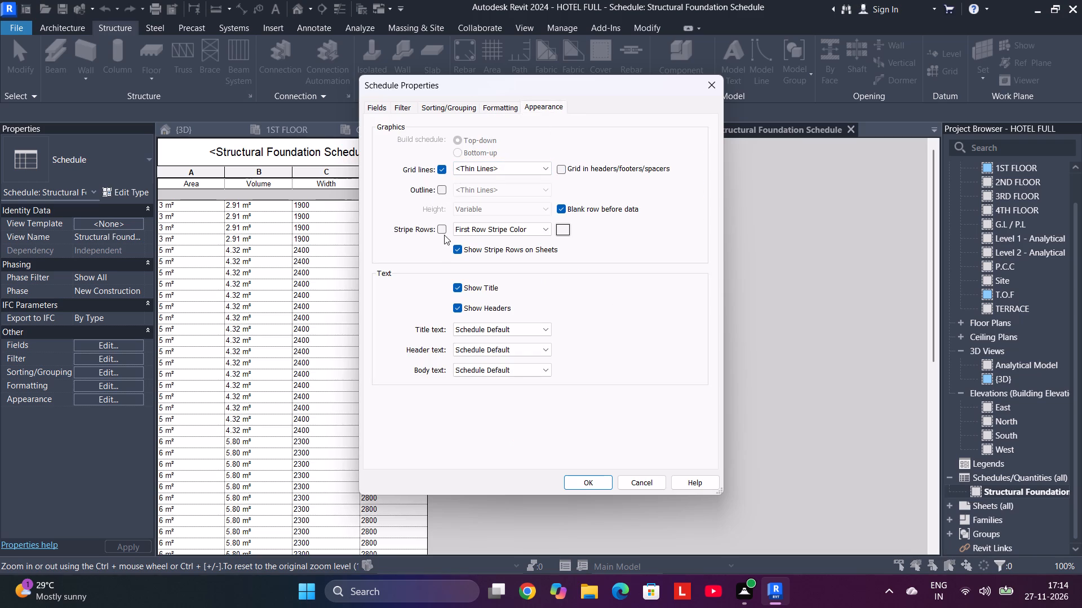
left_click(504, 333)
left_click(505, 333)
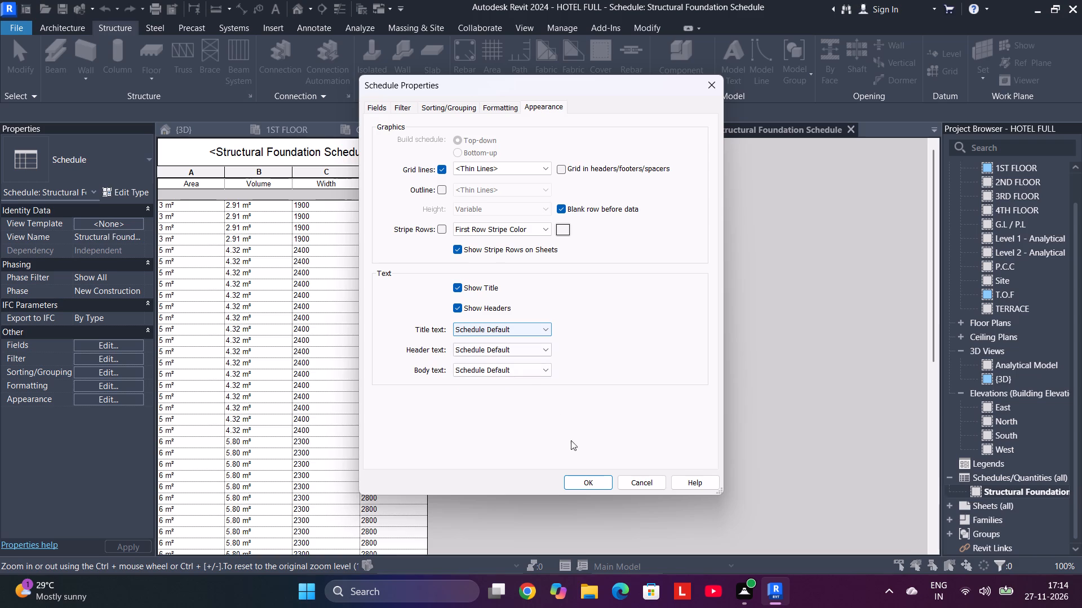
left_click(582, 489)
Narrow the Length column of the foundation schedule to a little over half its width.
scroll(498, 289, "down", 8)
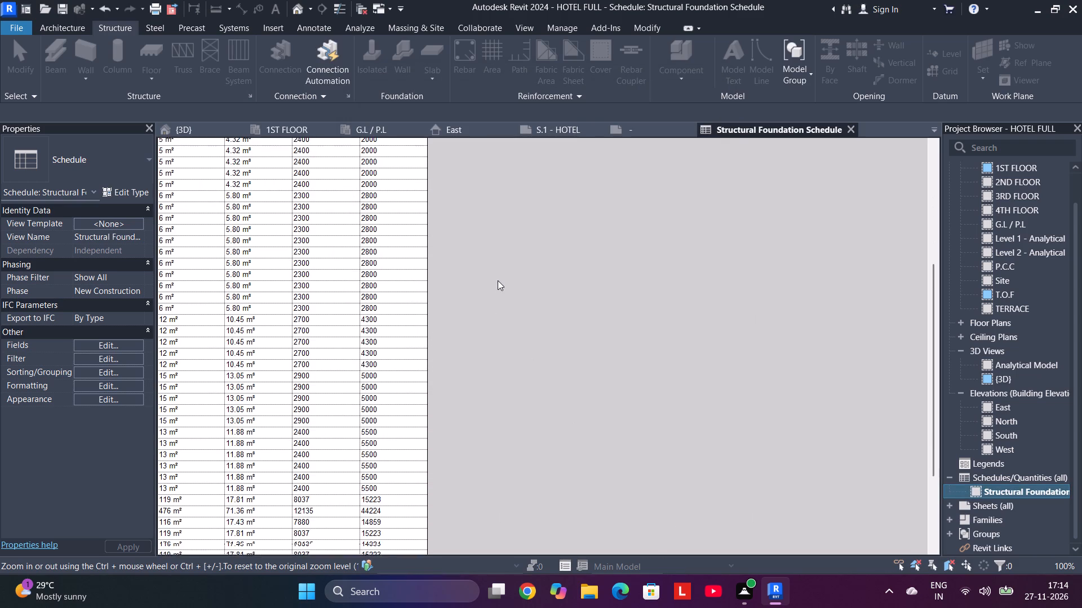
scroll(500, 278, "down", 14)
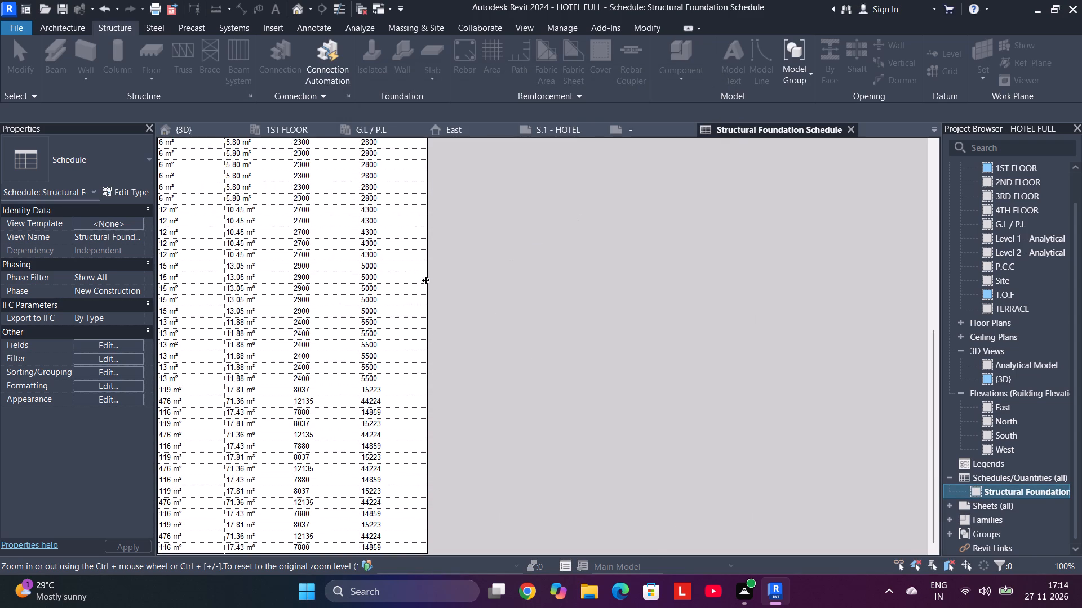
left_click(425, 281)
left_click_drag(425, 282, 485, 283)
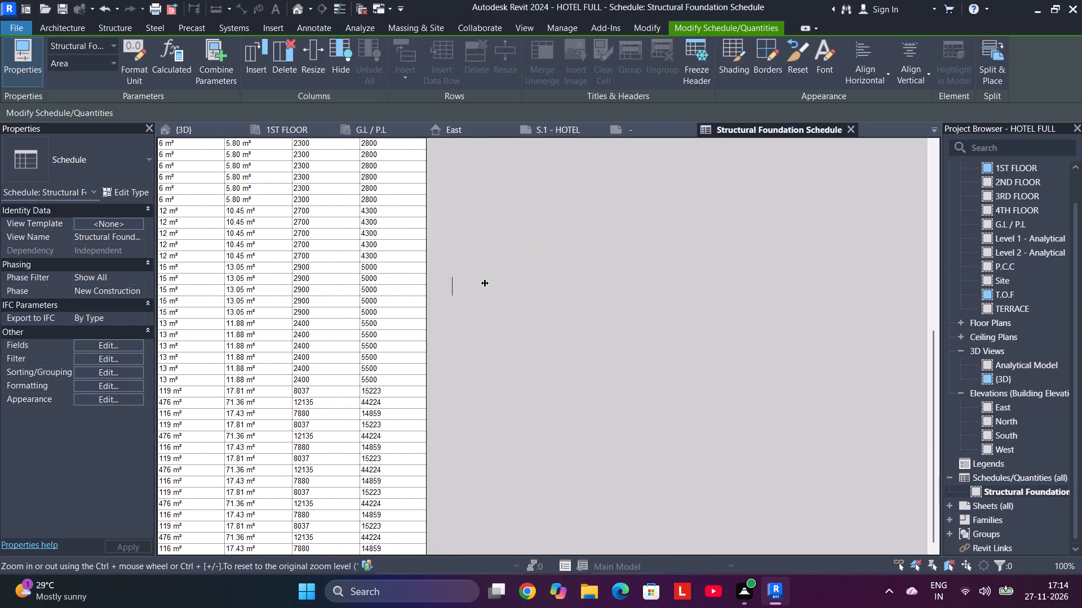
left_click_drag(485, 283, 797, 299)
left_click_drag(797, 297, 398, 302)
scroll(405, 299, "down", 4)
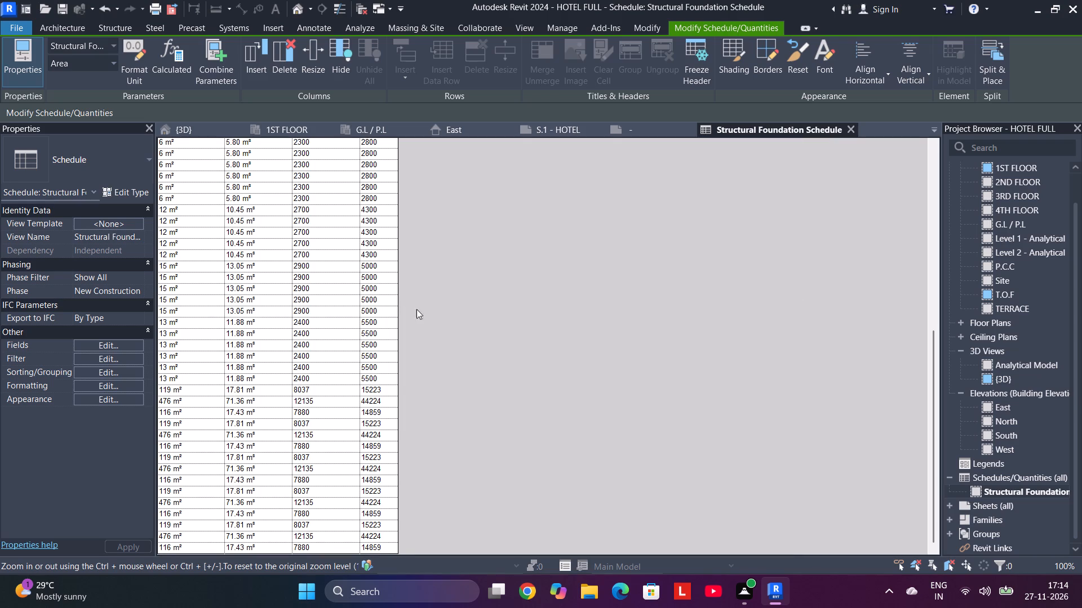
scroll(500, 376, "down", 3)
scroll(246, 451, "down", 3)
Turn on grand totals for the foundation schedule, showing title, count, and totals, with every instance itemized.
left_click(112, 387)
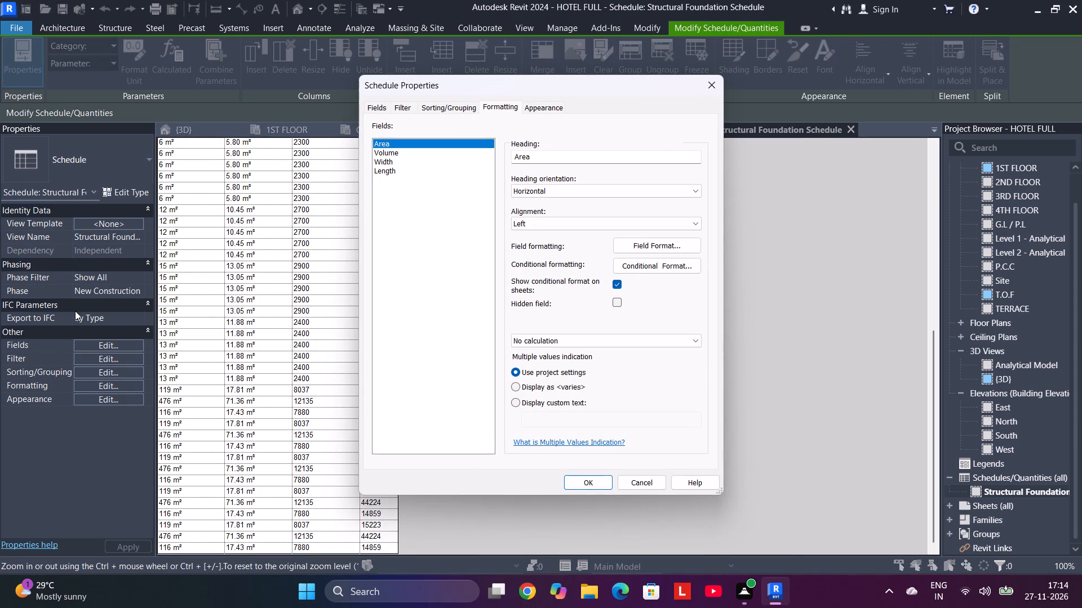
left_click(401, 105)
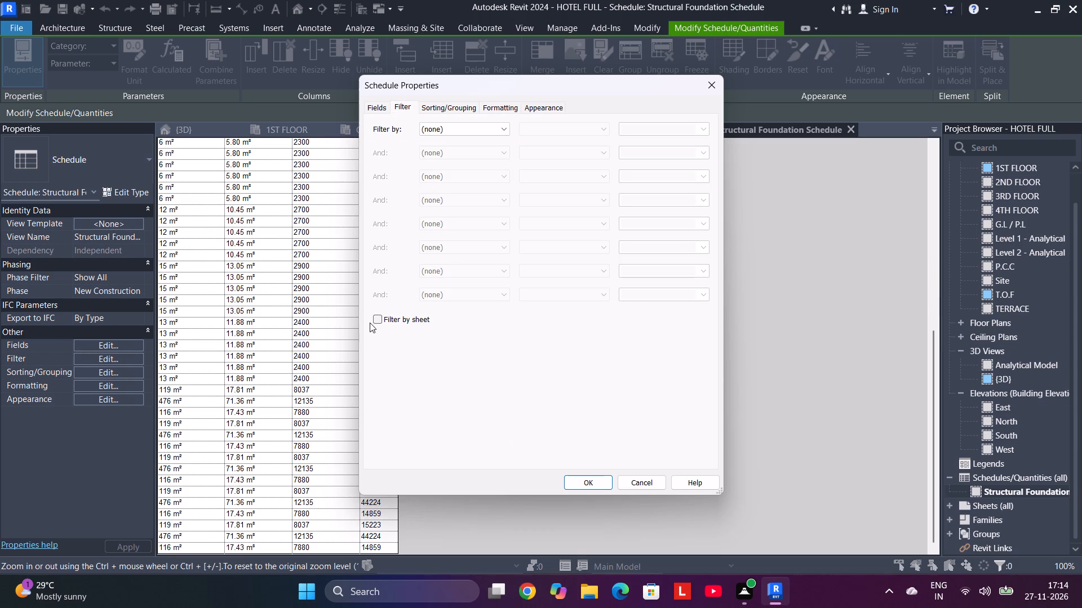
left_click(375, 319)
left_click(375, 318)
left_click(378, 105)
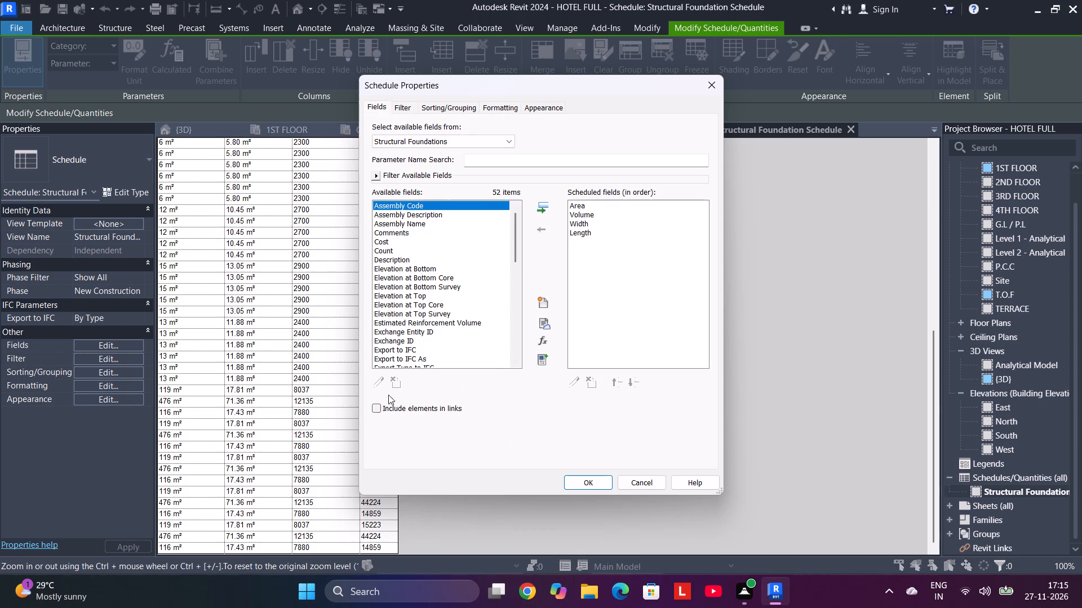
left_click(432, 105)
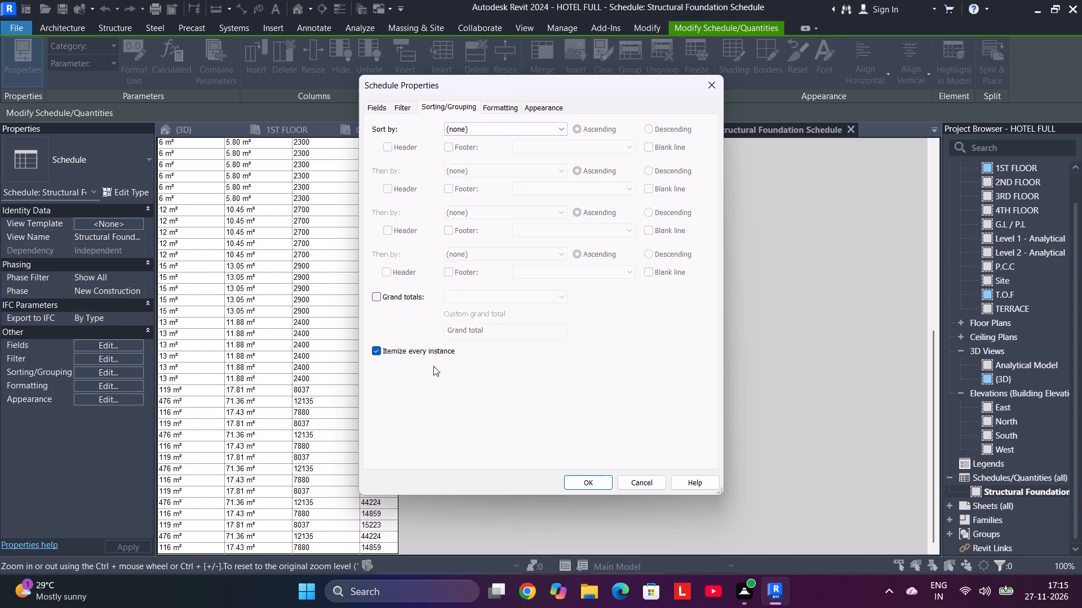
left_click(373, 298)
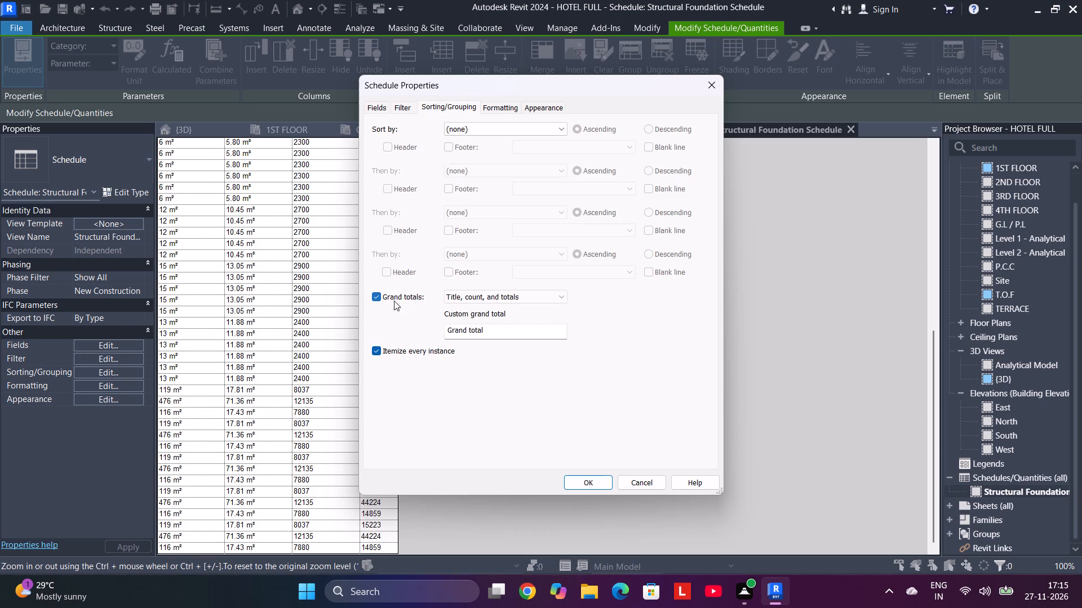
left_click(542, 303)
left_click(551, 298)
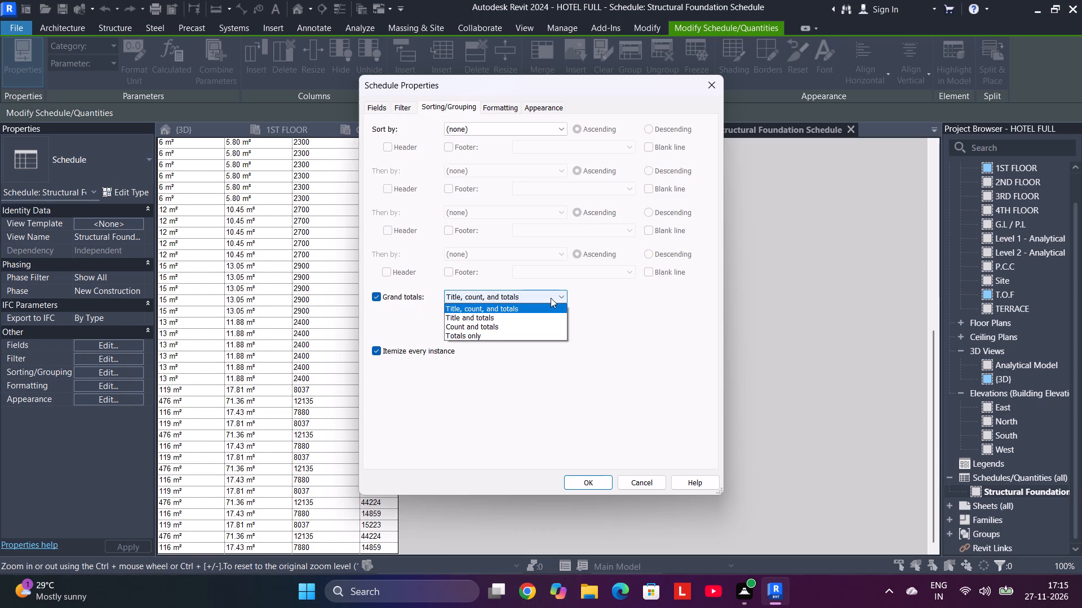
left_click(551, 298)
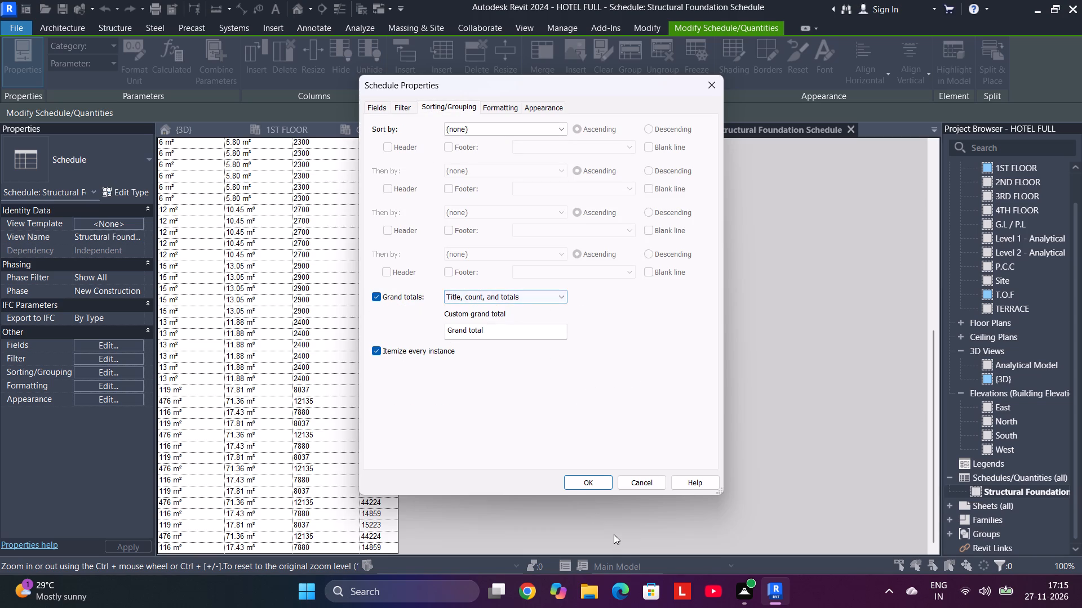
left_click(578, 478)
Look through the foundation schedule from its headings to the grand total row at the end.
scroll(521, 440, "down", 4)
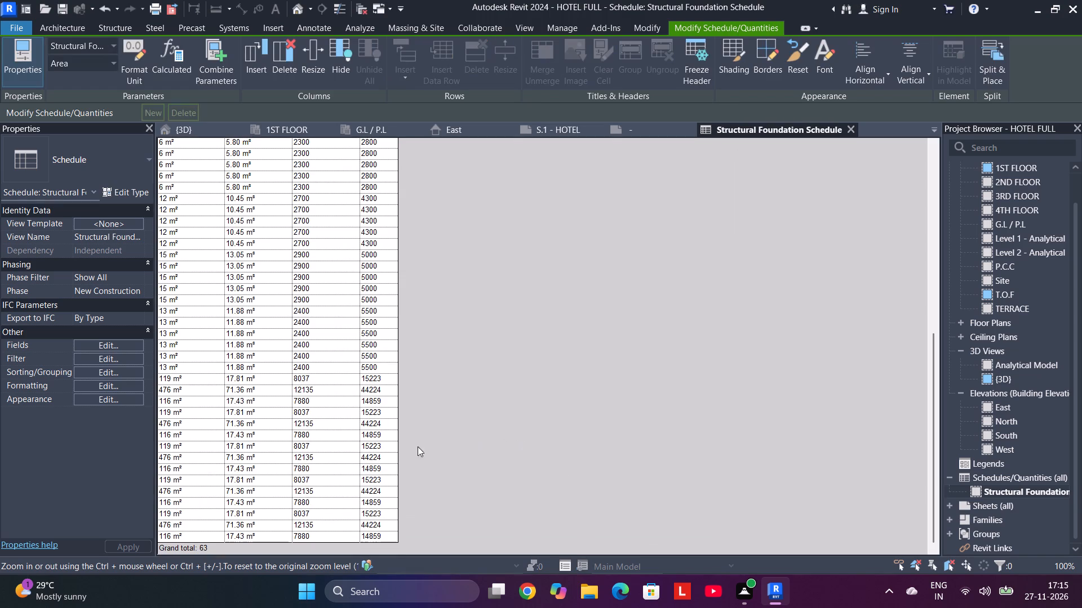
scroll(224, 538, "down", 2)
scroll(192, 543, "up", 2)
scroll(192, 543, "down", 3)
scroll(431, 437, "up", 16)
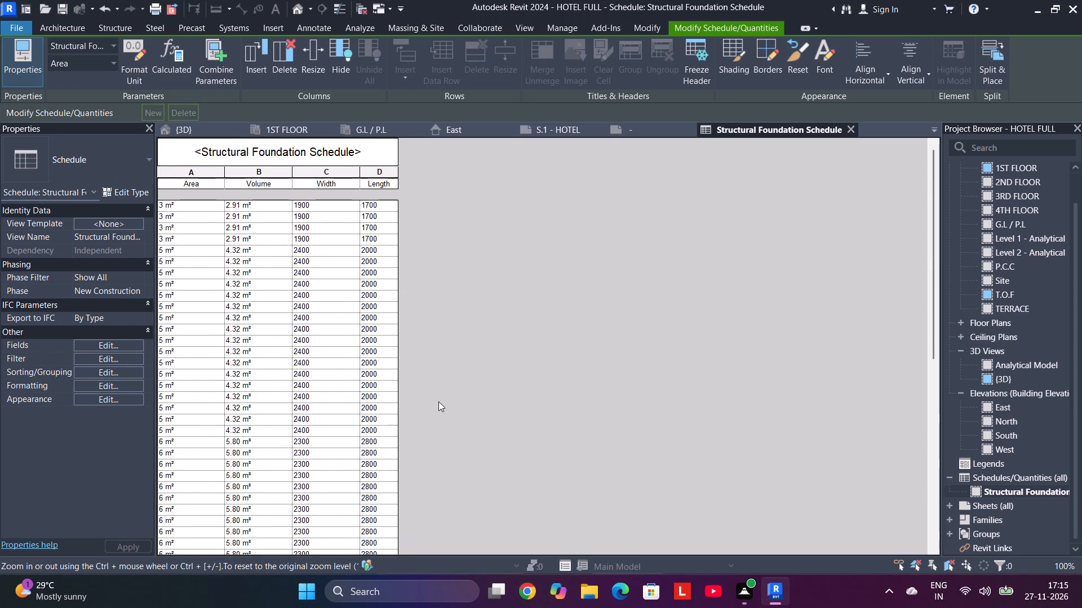
scroll(438, 403, "down", 3)
scroll(438, 403, "up", 3)
scroll(439, 403, "down", 12)
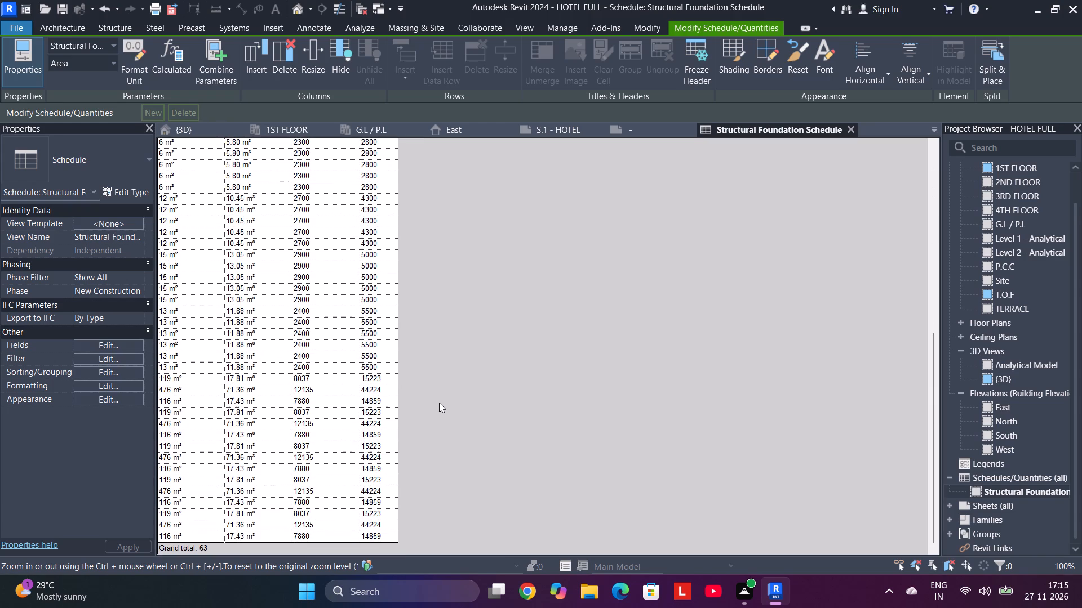
scroll(439, 403, "down", 3)
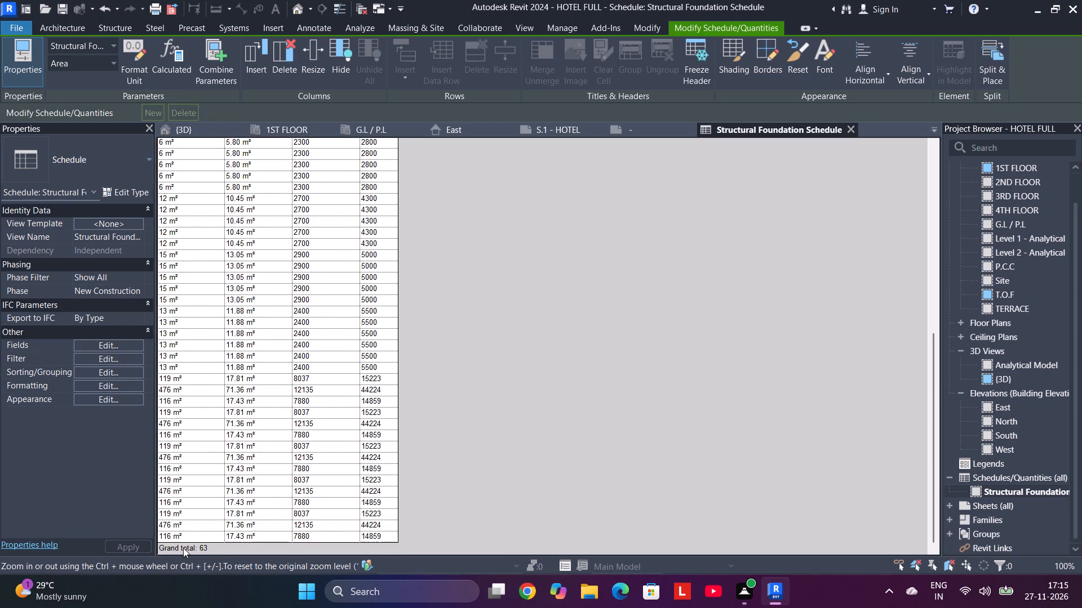
left_click(184, 547)
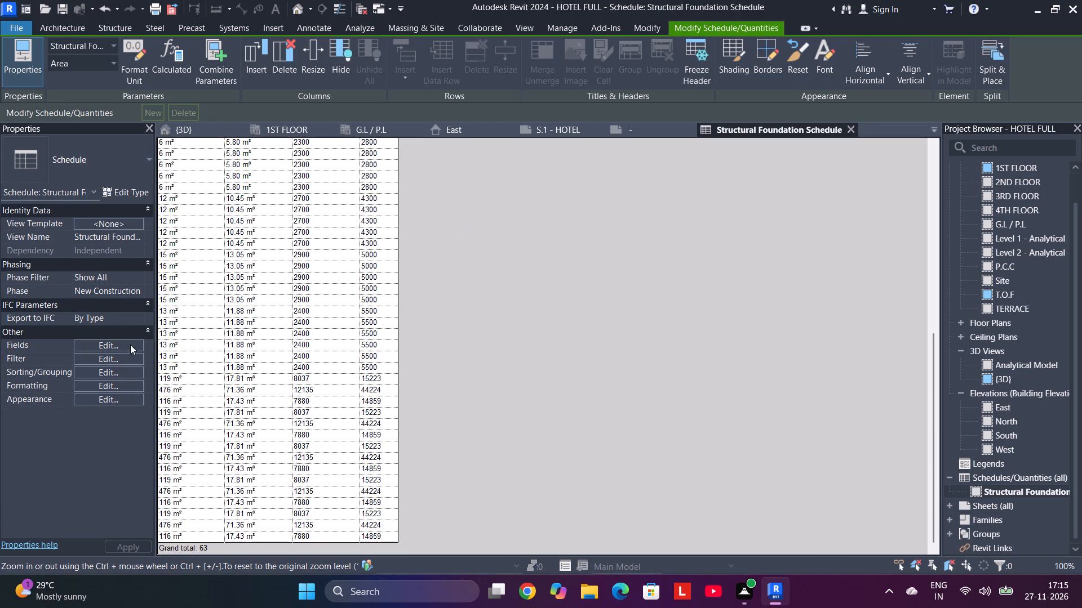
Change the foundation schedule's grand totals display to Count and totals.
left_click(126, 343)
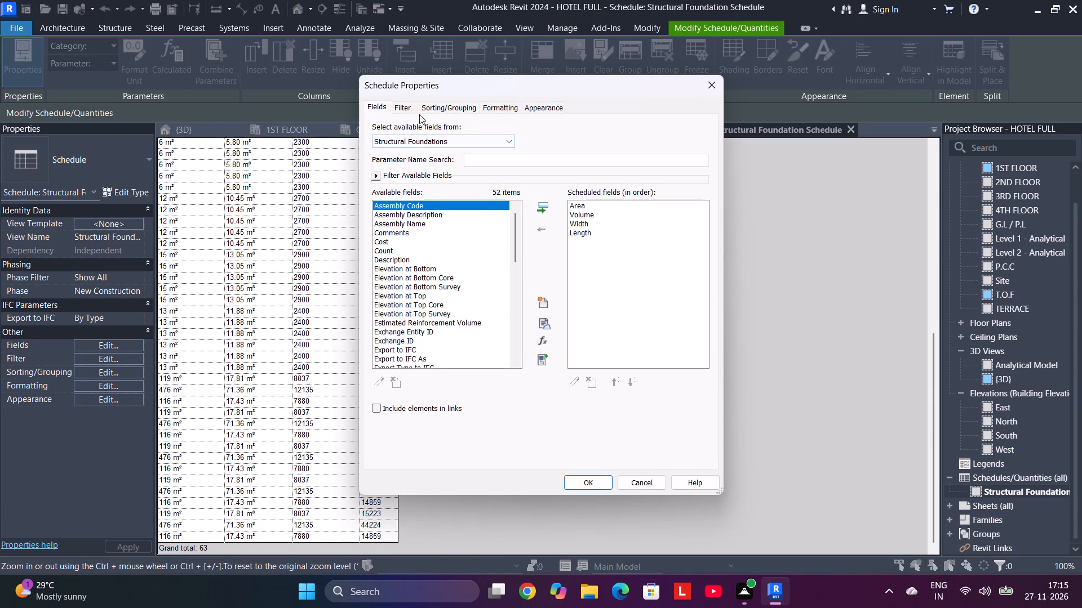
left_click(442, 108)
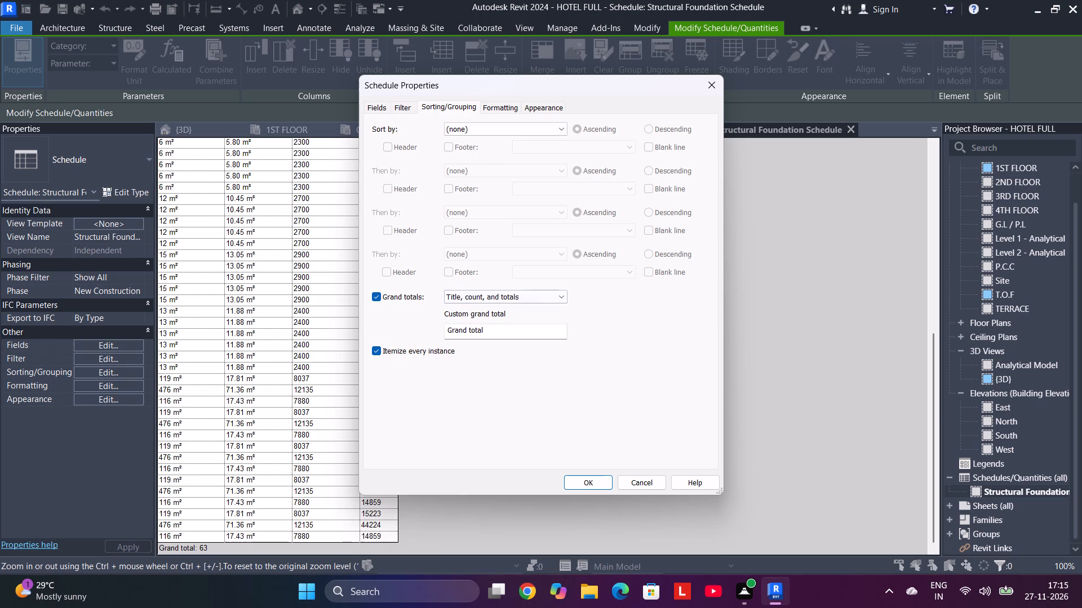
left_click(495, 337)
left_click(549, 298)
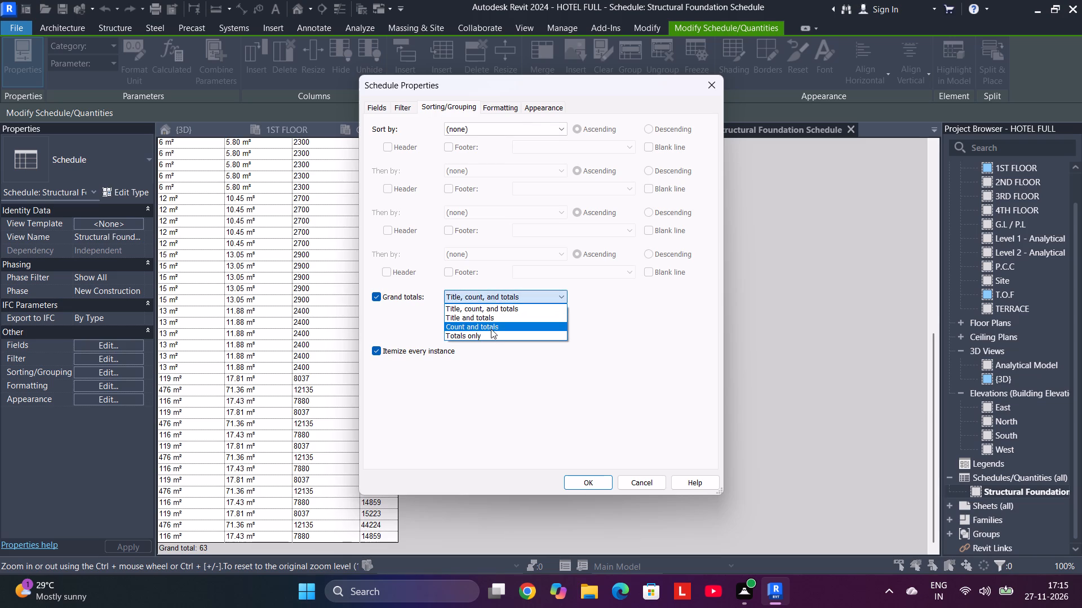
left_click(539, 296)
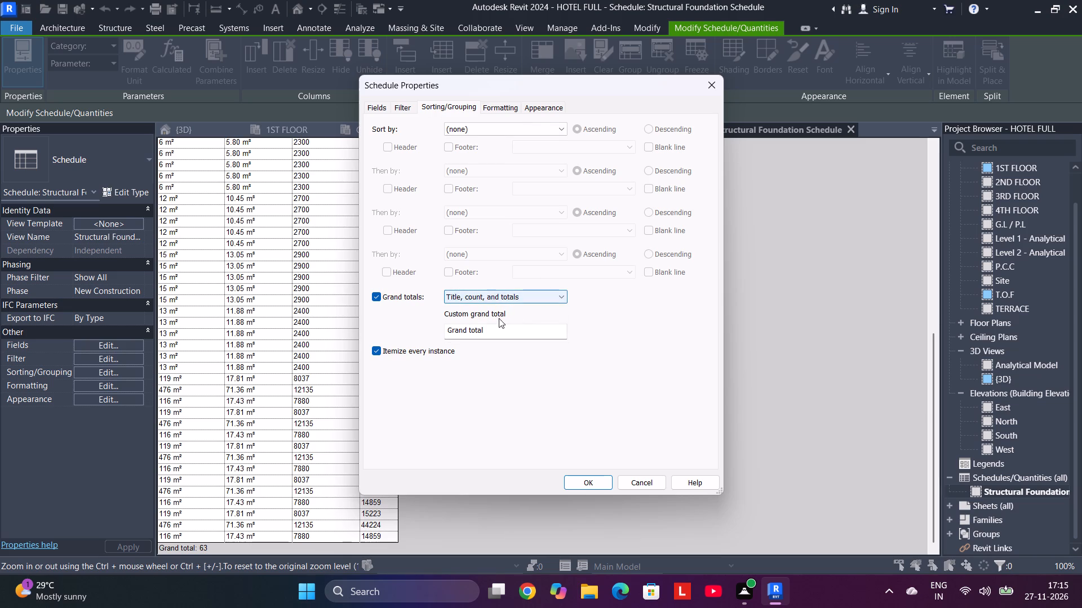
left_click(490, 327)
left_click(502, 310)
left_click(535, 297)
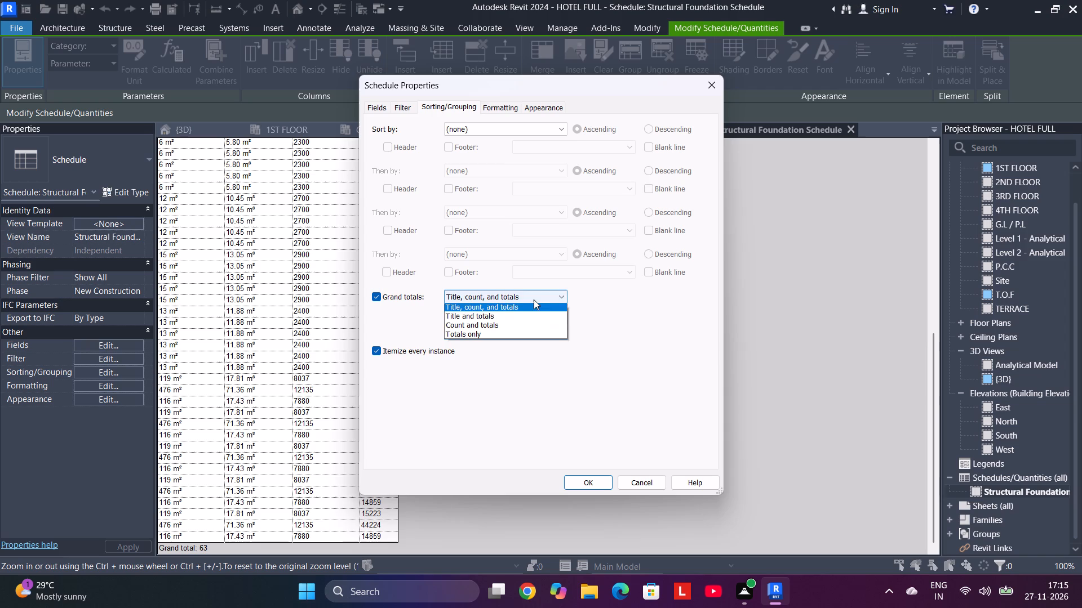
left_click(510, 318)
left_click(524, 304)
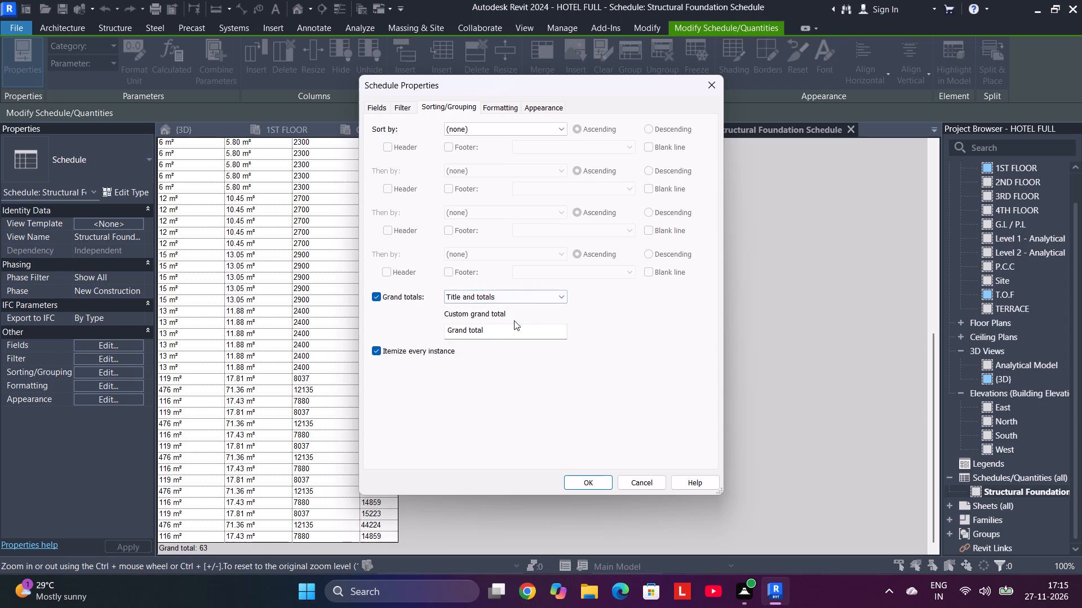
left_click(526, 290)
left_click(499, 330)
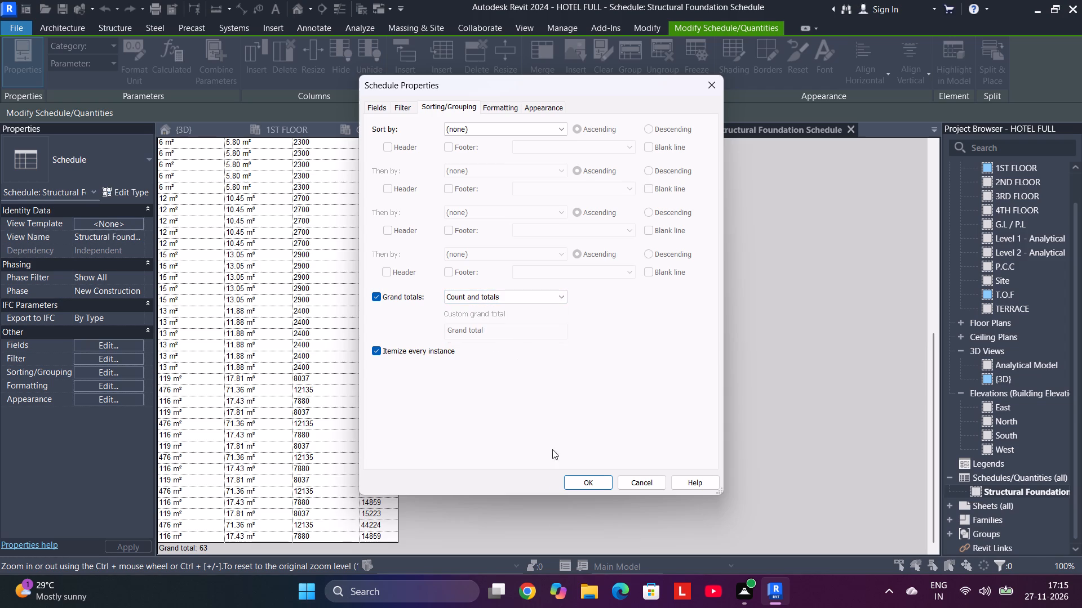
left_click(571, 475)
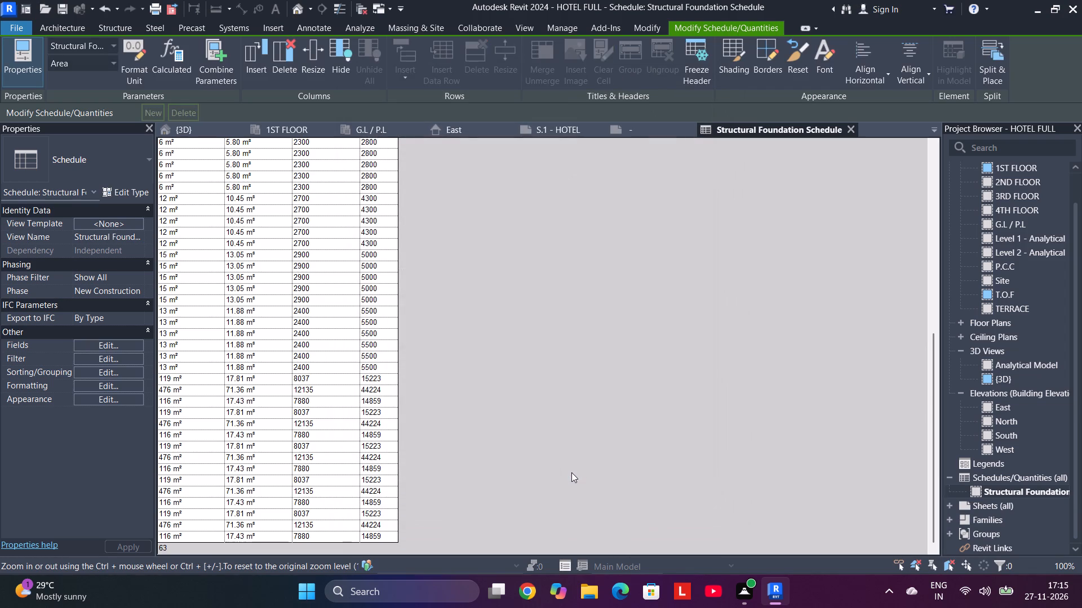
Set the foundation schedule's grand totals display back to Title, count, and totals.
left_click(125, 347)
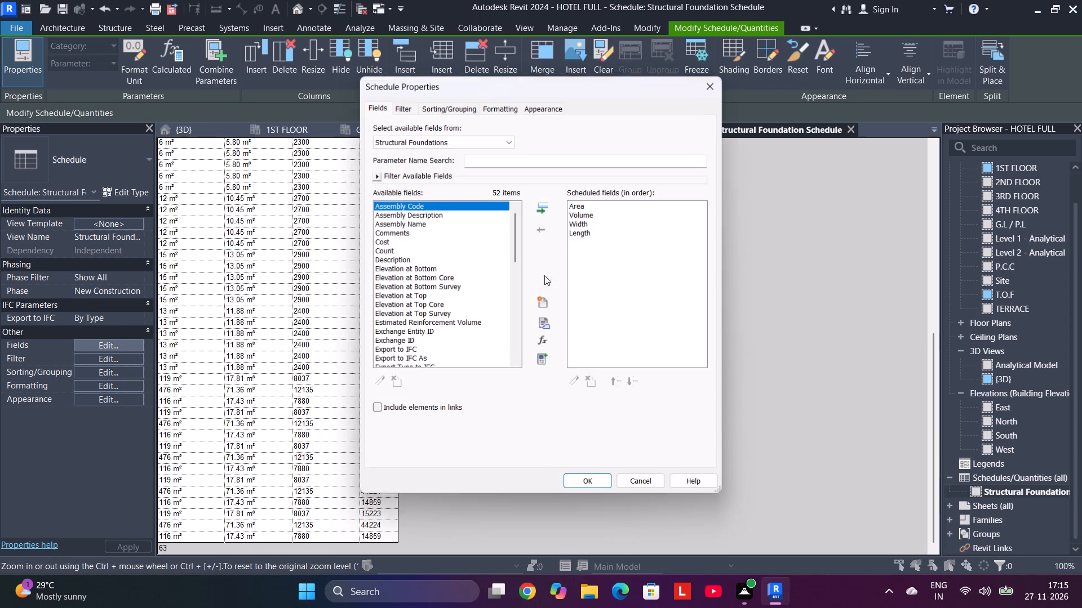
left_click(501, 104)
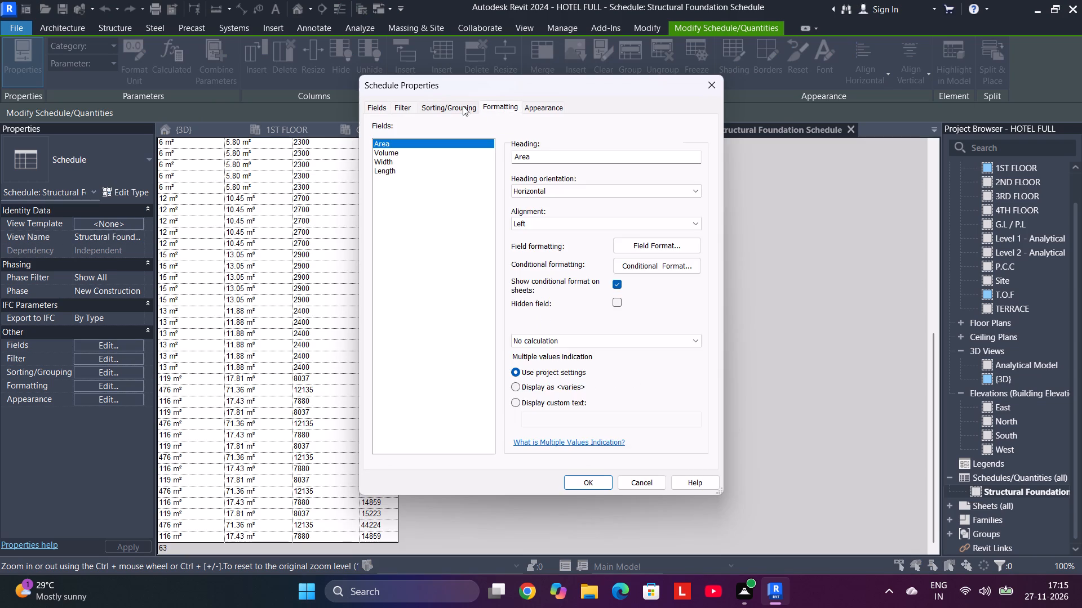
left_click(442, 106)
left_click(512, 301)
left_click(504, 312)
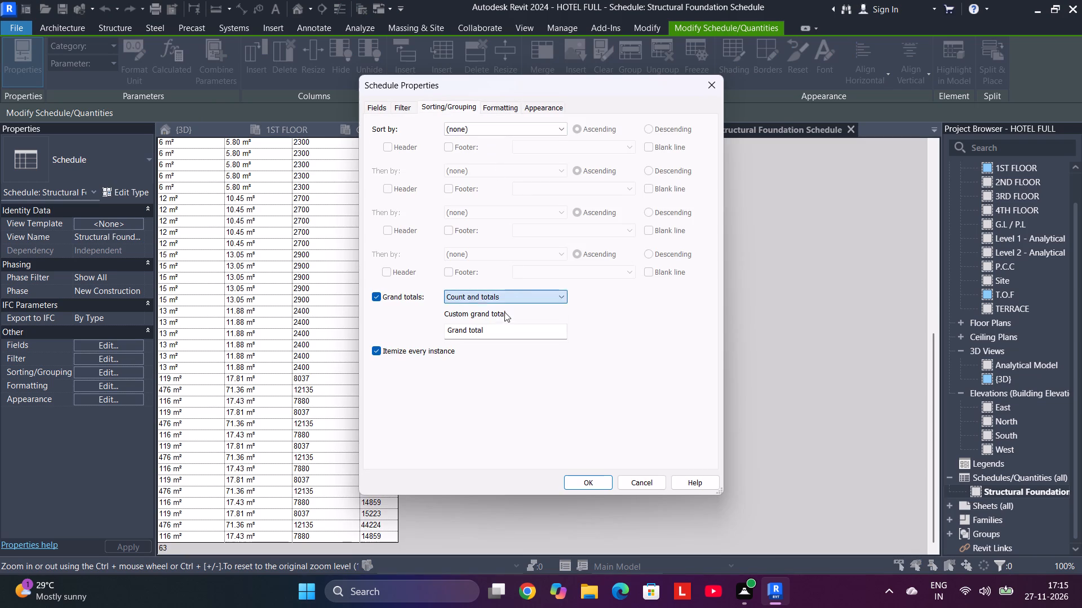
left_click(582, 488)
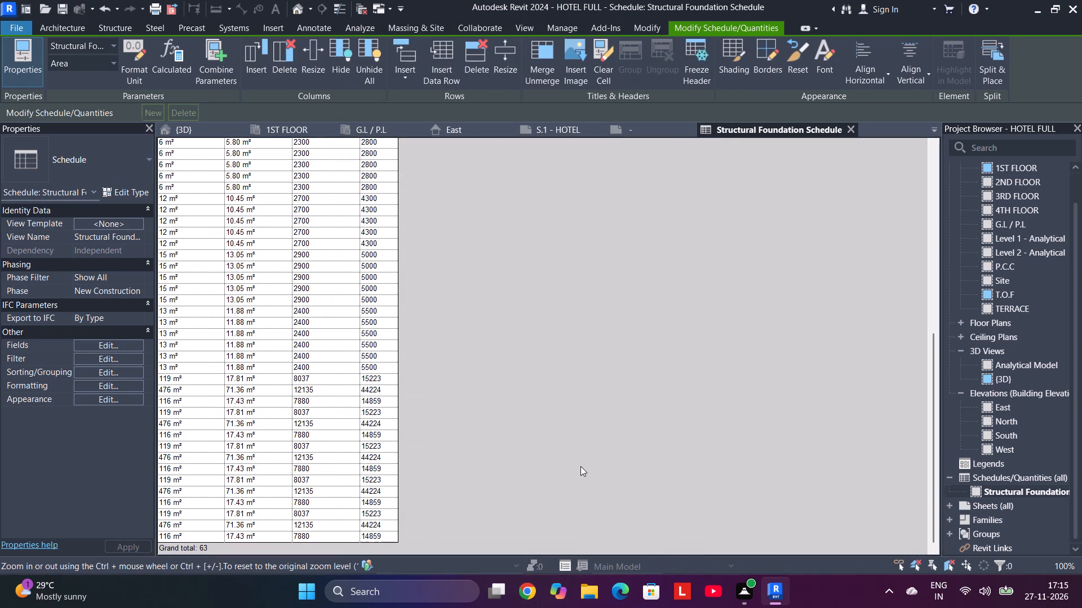
Check the foundation schedule's rows from the grand total line back up to the column headings.
scroll(580, 466, "down", 4)
scroll(401, 431, "down", 4)
scroll(401, 430, "up", 4)
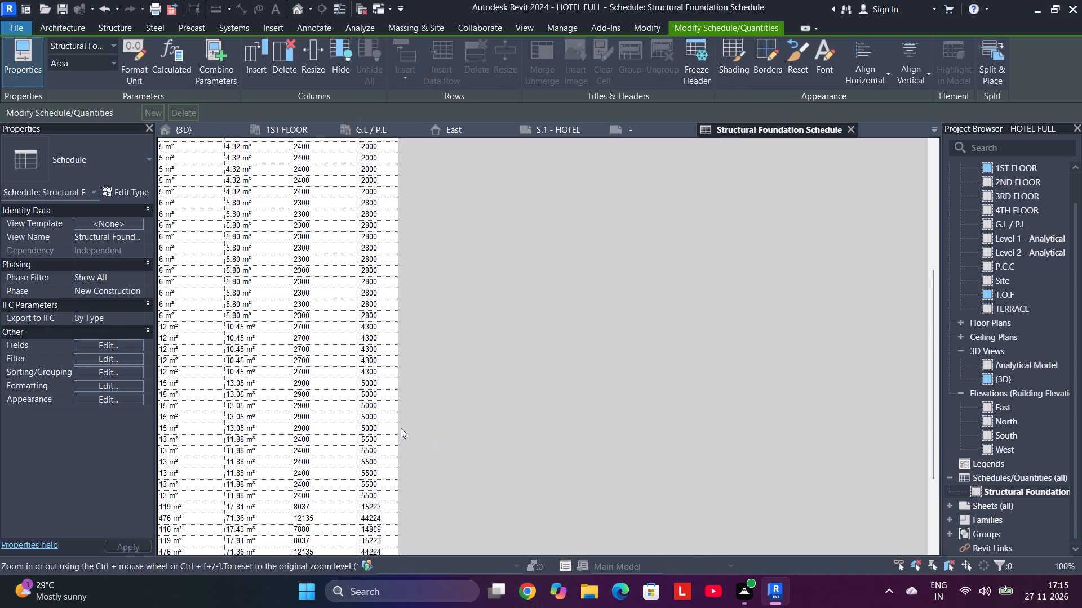
scroll(401, 423, "up", 10)
left_click(388, 246)
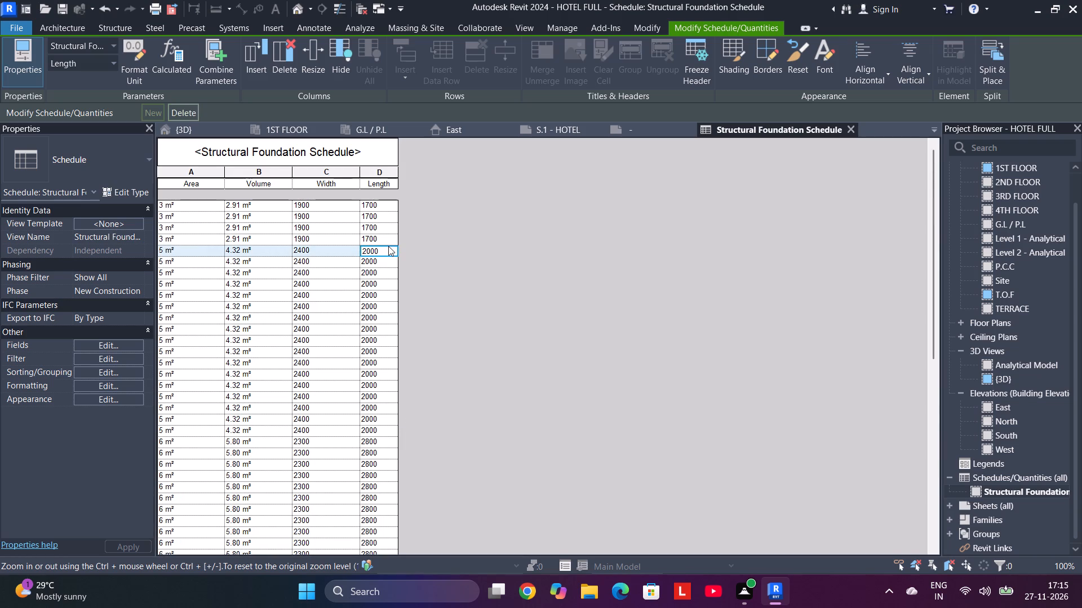
left_click(321, 296)
left_click(731, 275)
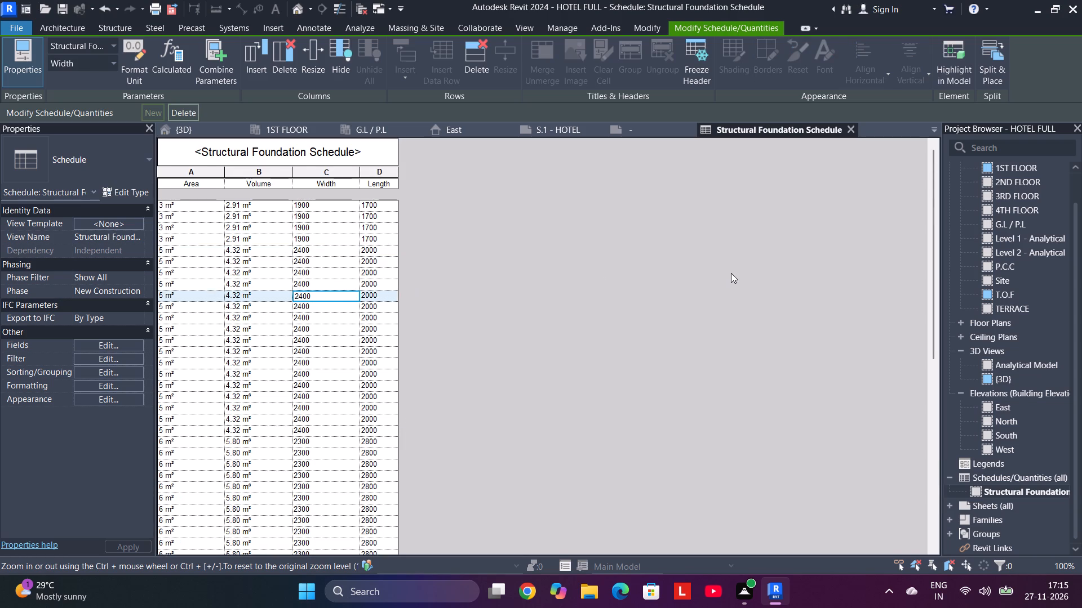
Place the Structural Foundation Schedule on the S.1 - HOTEL sheet, beside the 3D view.
left_click(642, 128)
left_click(554, 132)
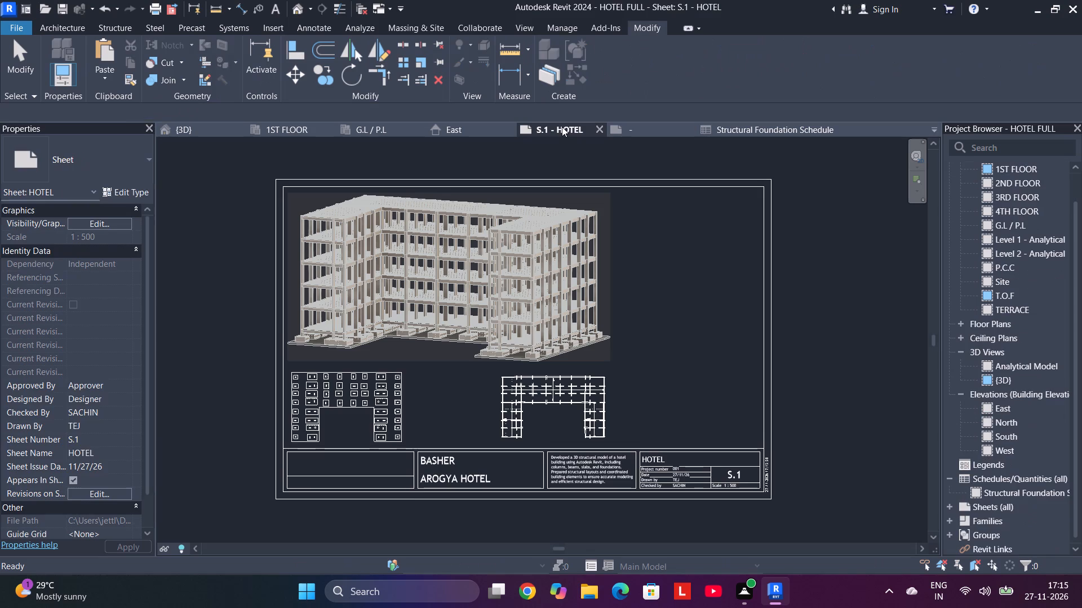
left_click(562, 127)
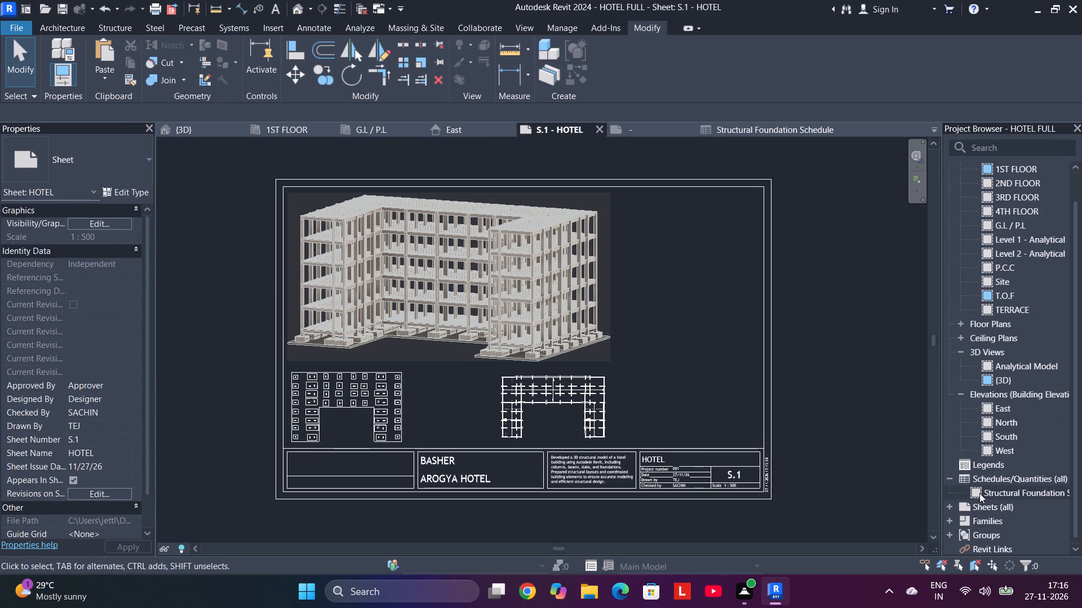
left_click_drag(979, 490, 663, 269)
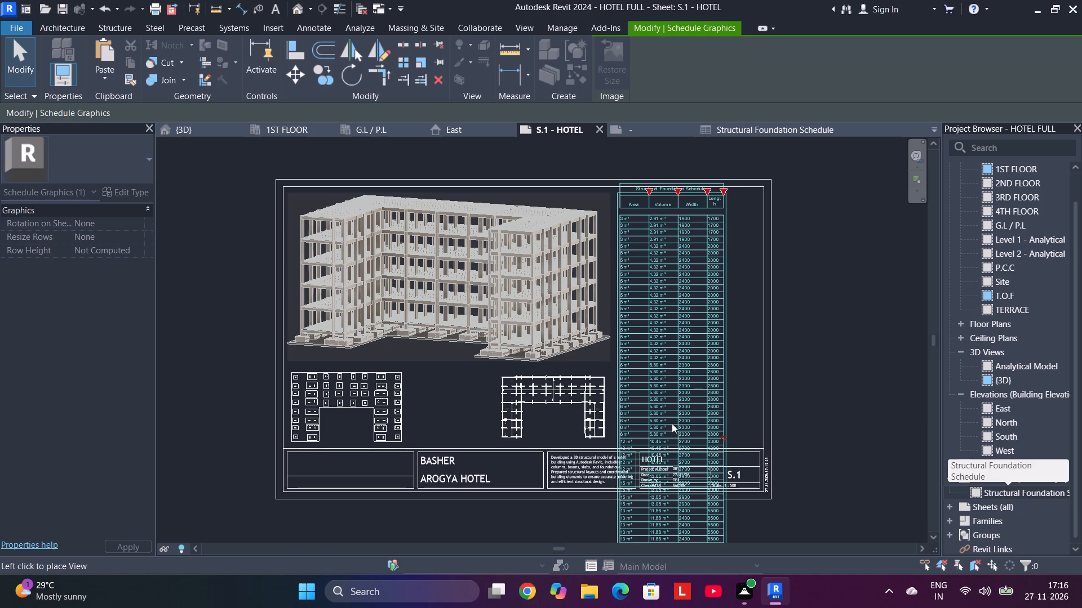
left_click(672, 423)
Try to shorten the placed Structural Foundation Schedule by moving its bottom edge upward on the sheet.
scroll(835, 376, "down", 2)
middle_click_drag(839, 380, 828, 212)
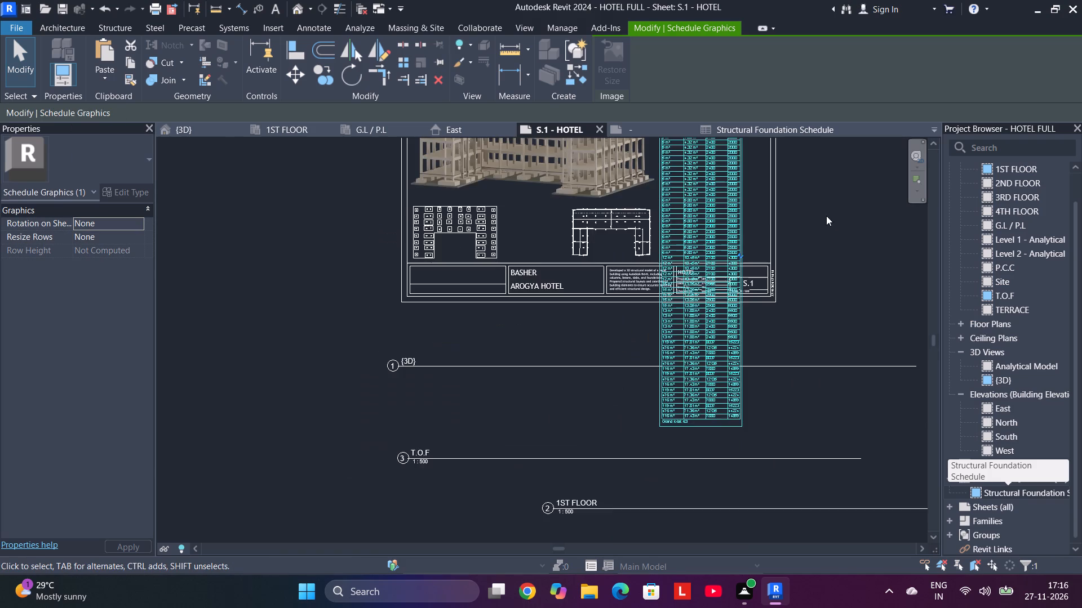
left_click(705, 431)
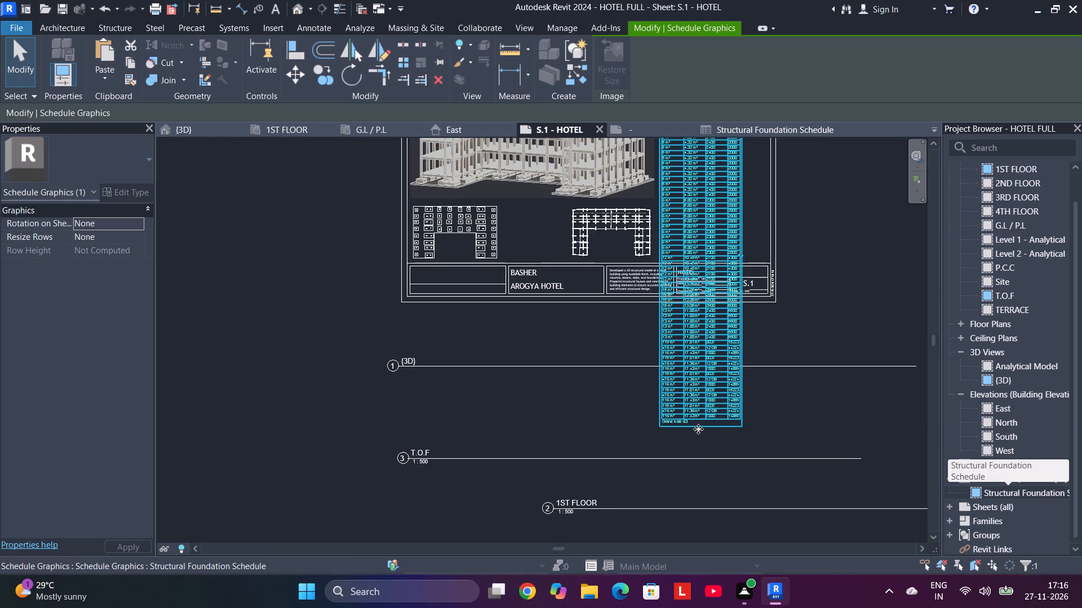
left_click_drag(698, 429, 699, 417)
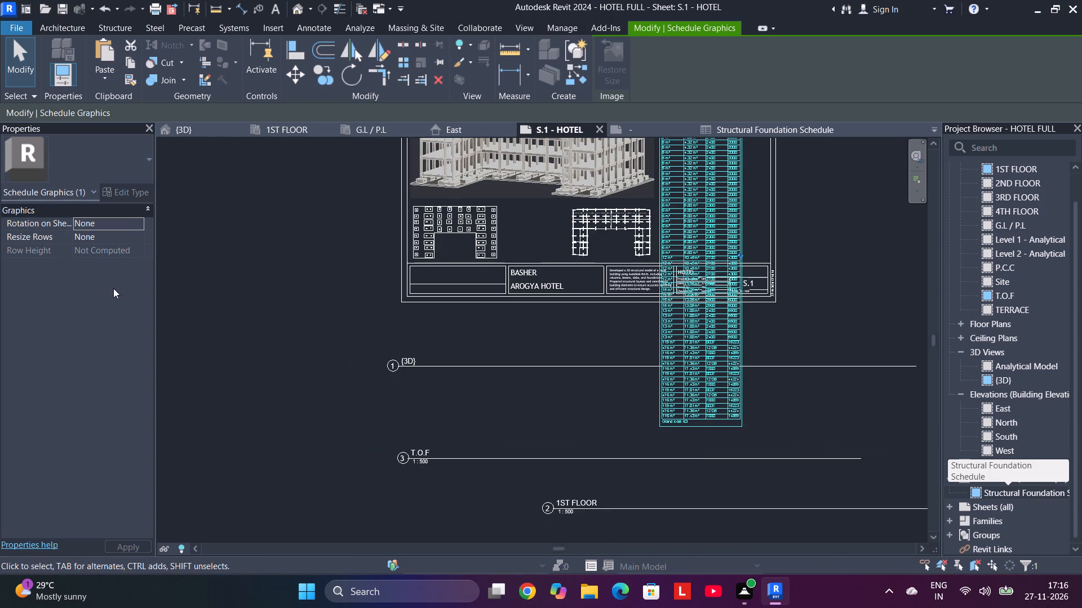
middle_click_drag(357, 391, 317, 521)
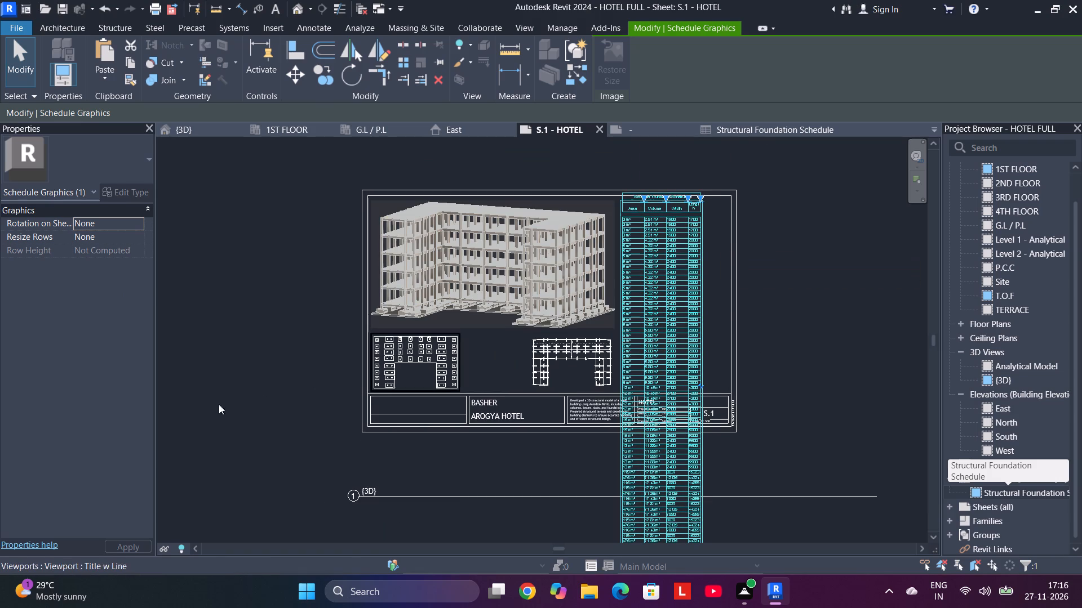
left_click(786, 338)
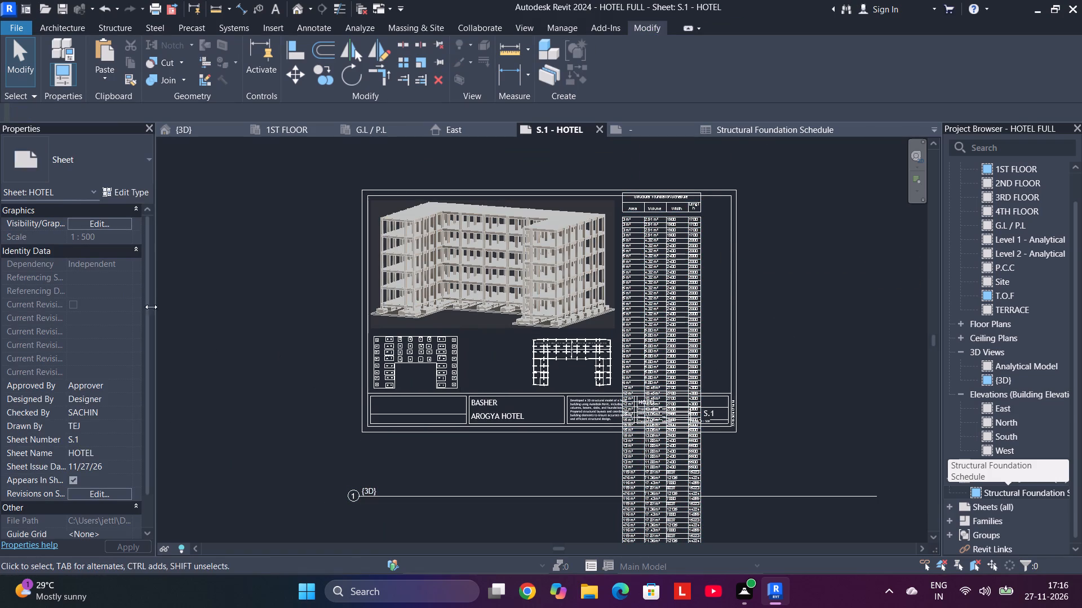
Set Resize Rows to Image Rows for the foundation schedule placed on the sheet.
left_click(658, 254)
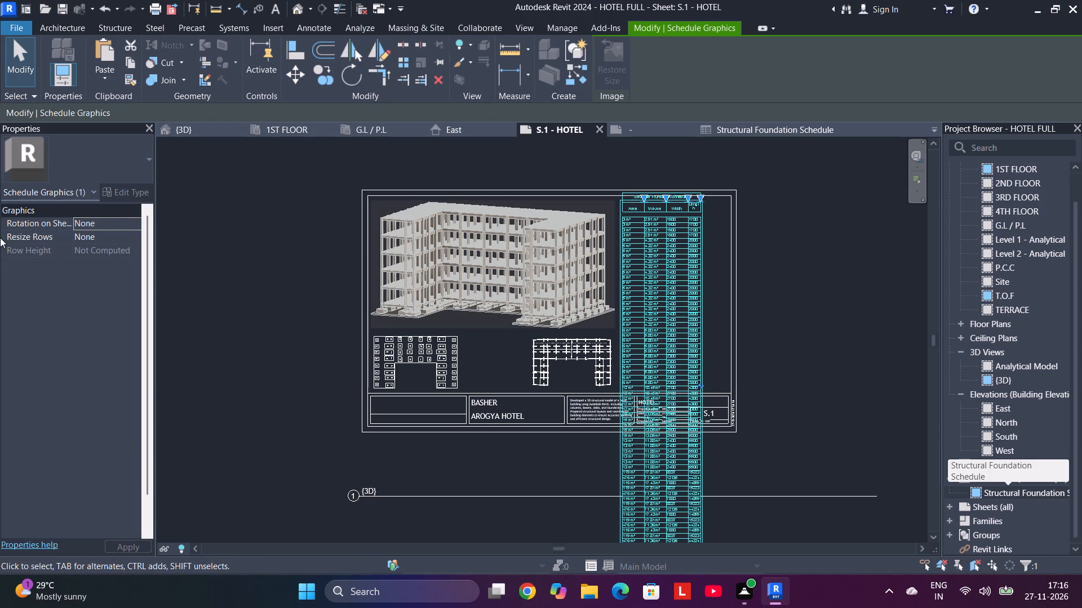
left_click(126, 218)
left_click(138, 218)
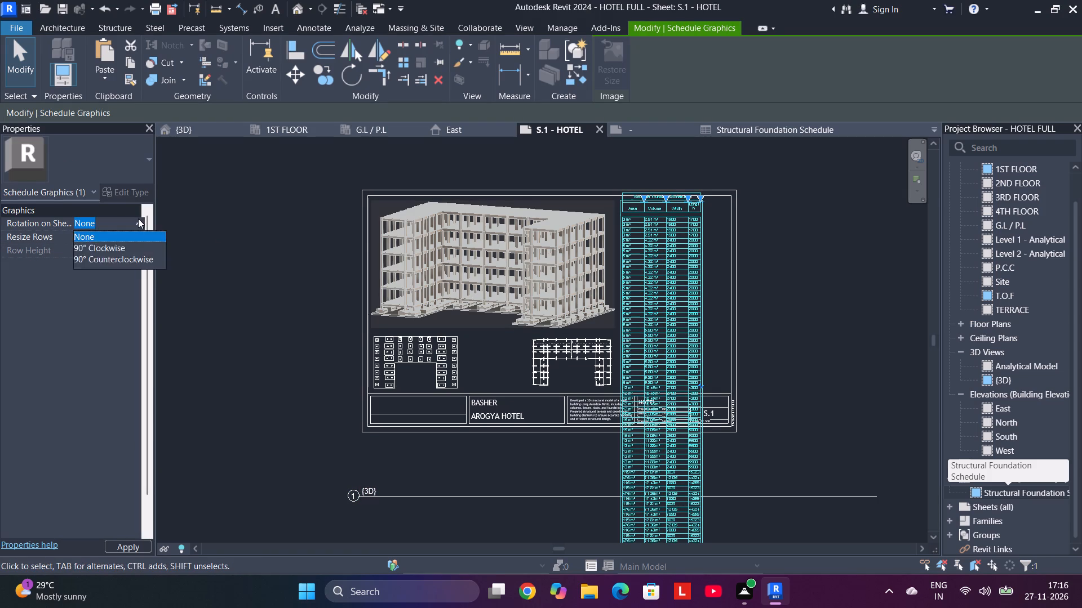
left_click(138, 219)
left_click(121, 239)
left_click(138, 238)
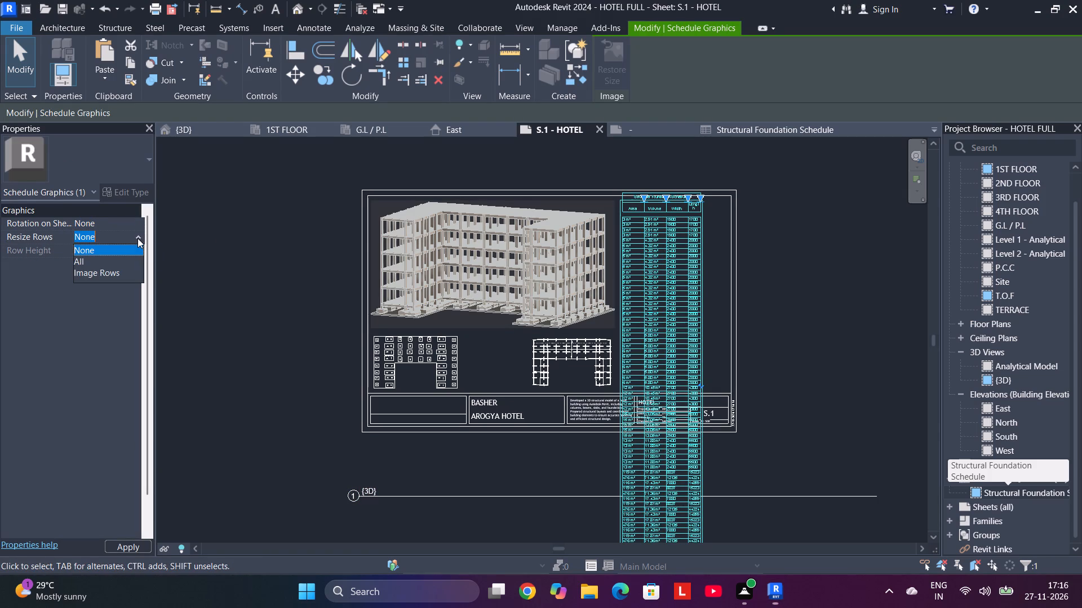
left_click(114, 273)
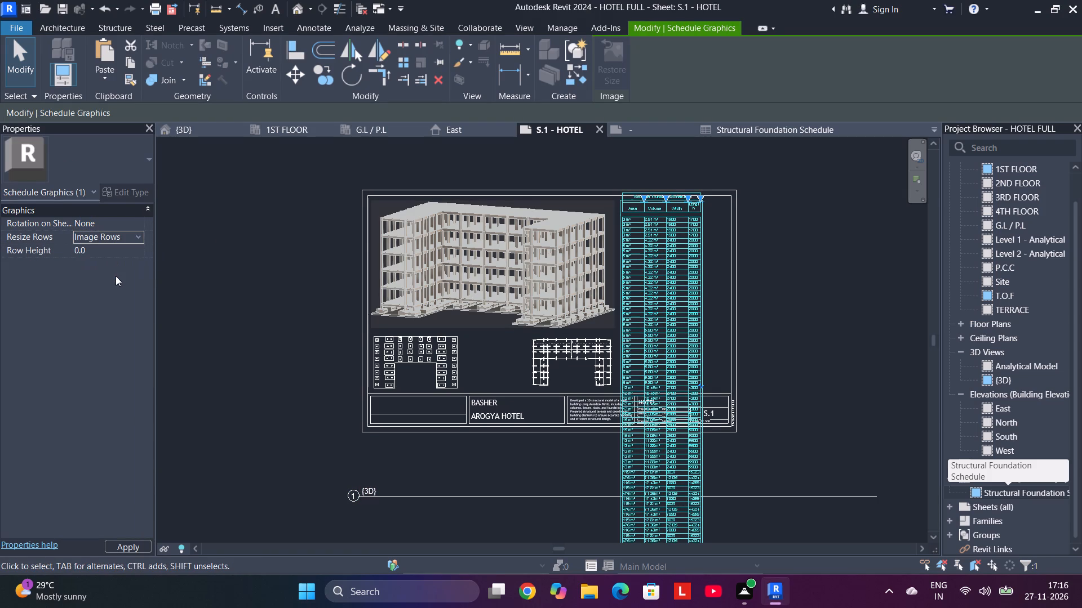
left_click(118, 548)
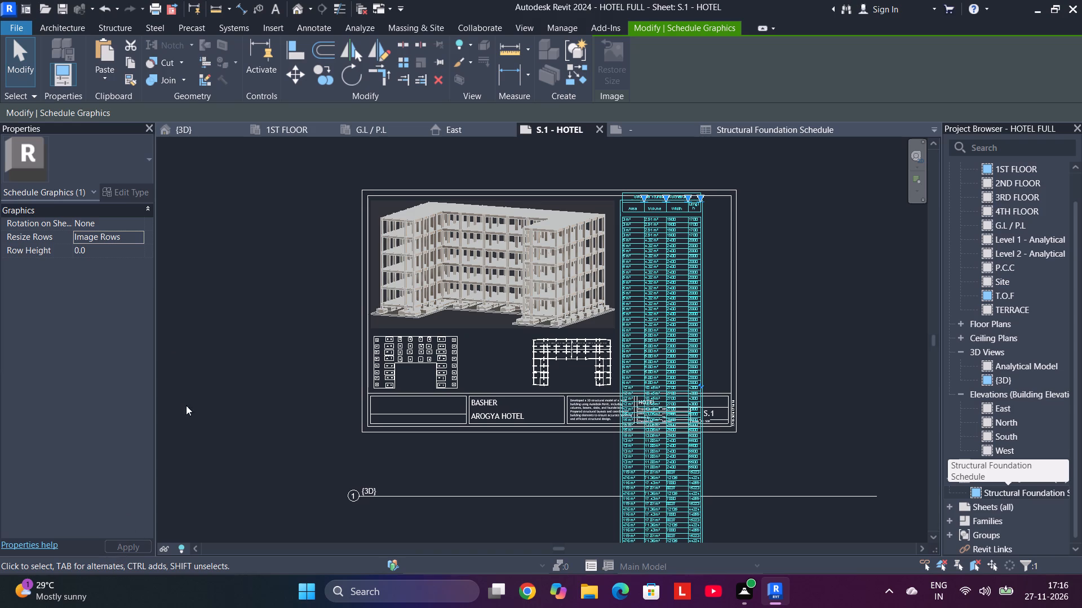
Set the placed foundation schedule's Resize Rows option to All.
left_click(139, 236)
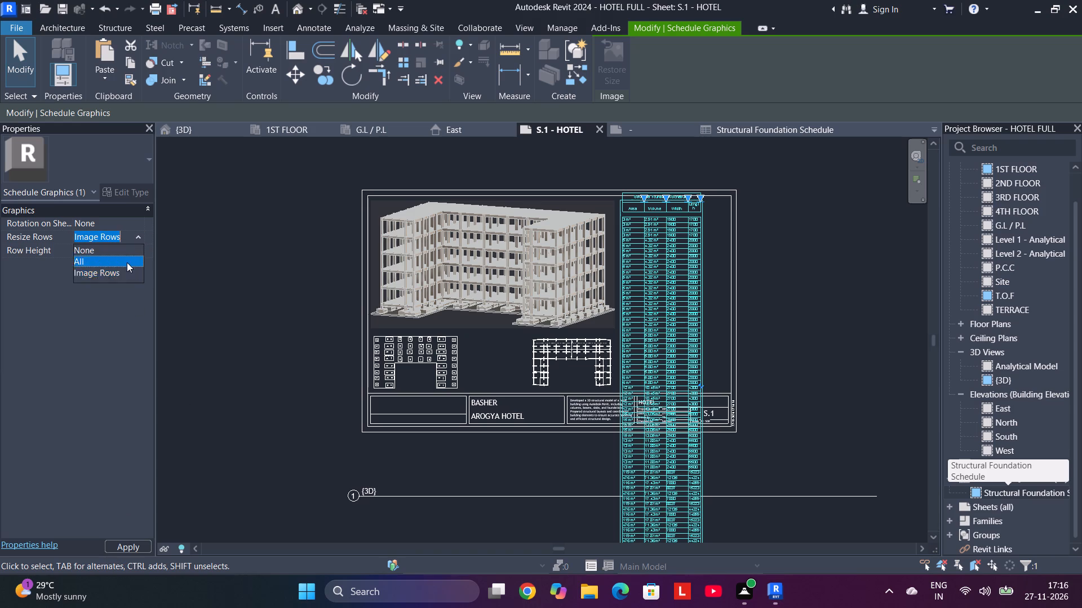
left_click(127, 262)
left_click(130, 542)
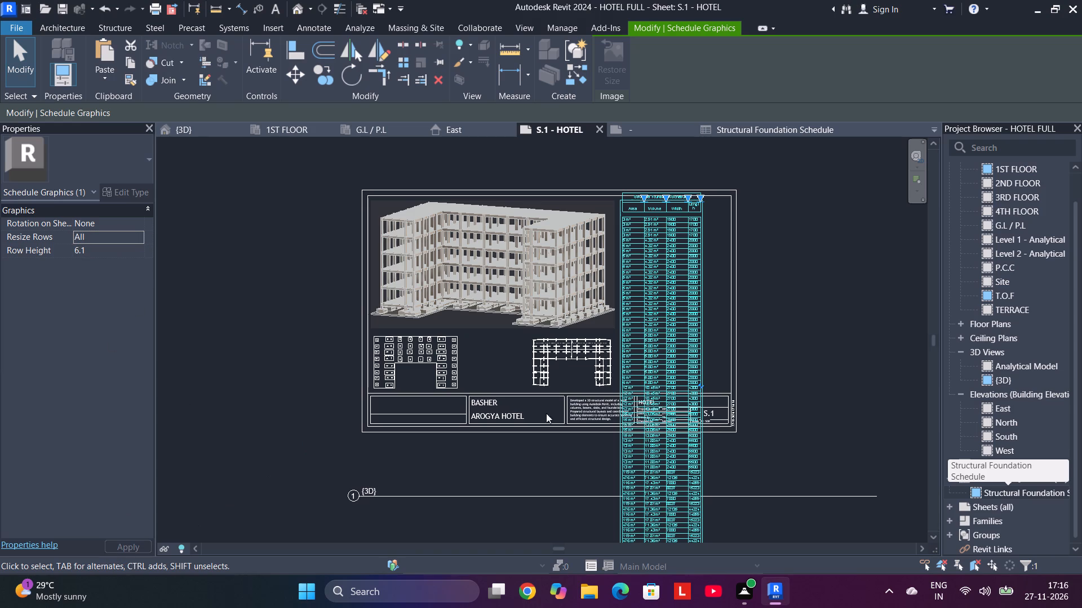
Delete the Structural Foundation Schedule from the S.1 - HOTEL sheet.
key("Right")
key("Delete")
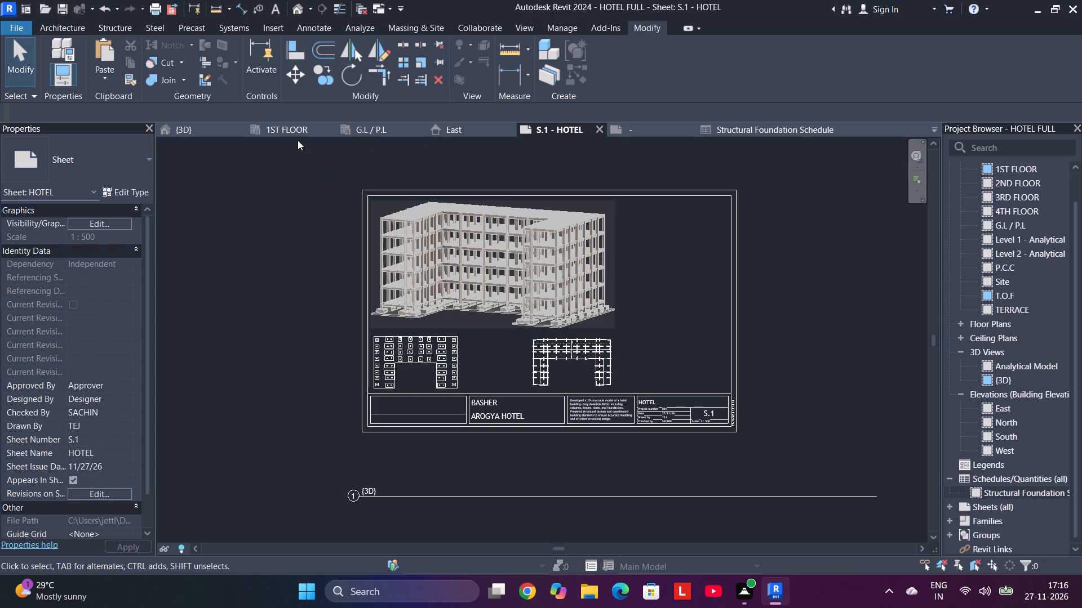
Draw a horizontal building section on the 1ST FLOOR plan across the full width of the building's upper block.
left_click(389, 129)
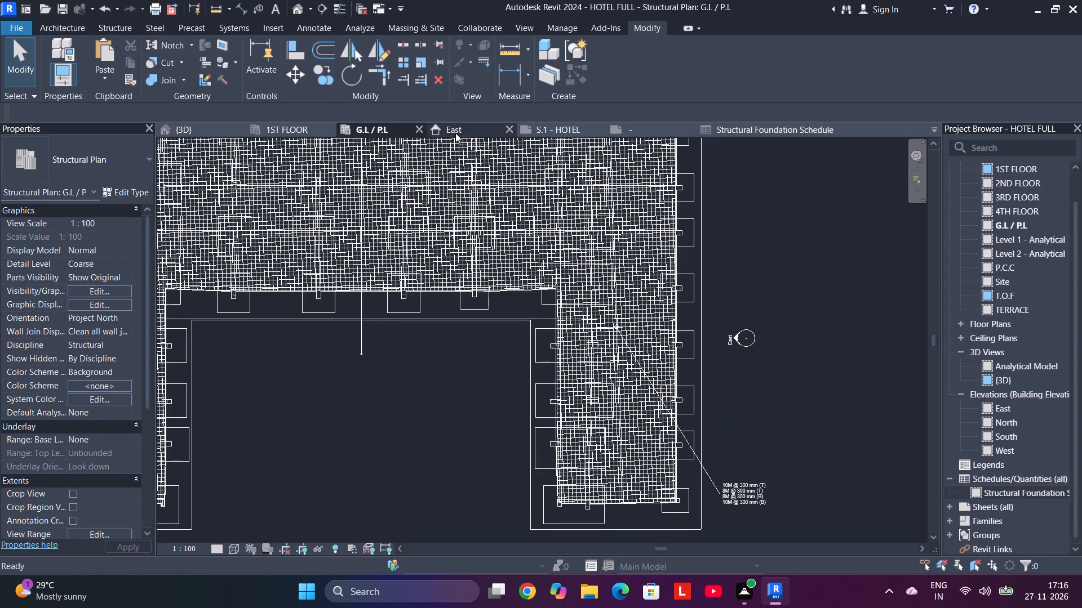
left_click(281, 130)
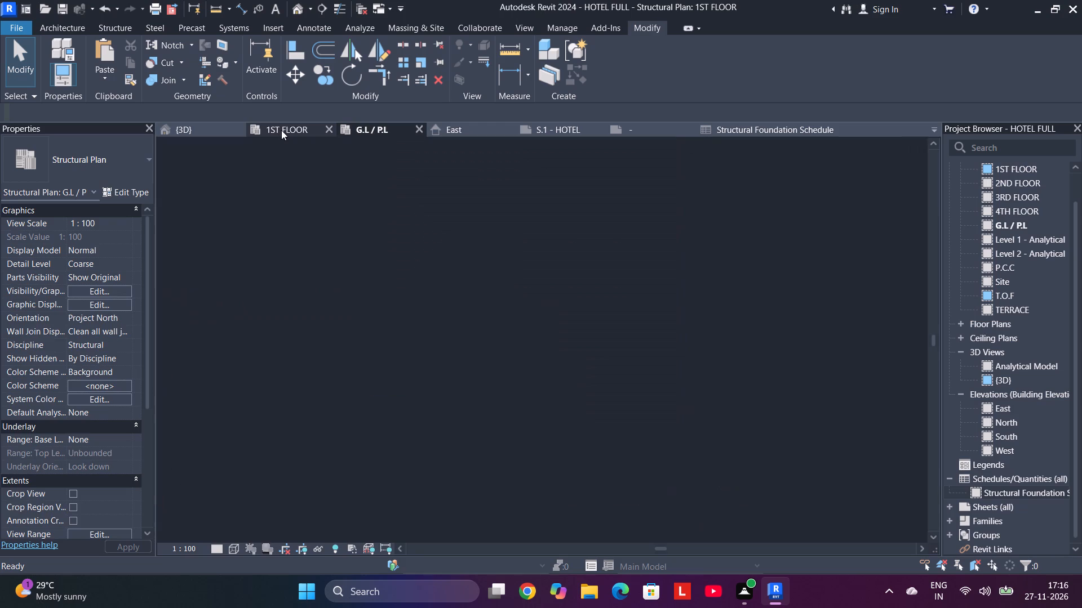
scroll(520, 294, "up", 5)
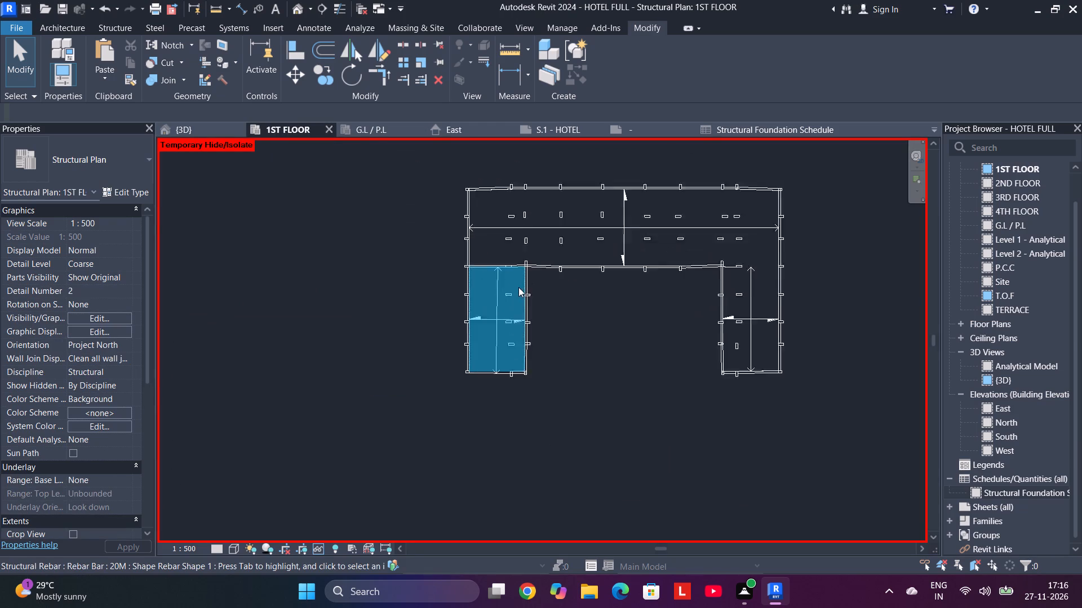
middle_click_drag(475, 183, 465, 266)
scroll(464, 238, "up", 4)
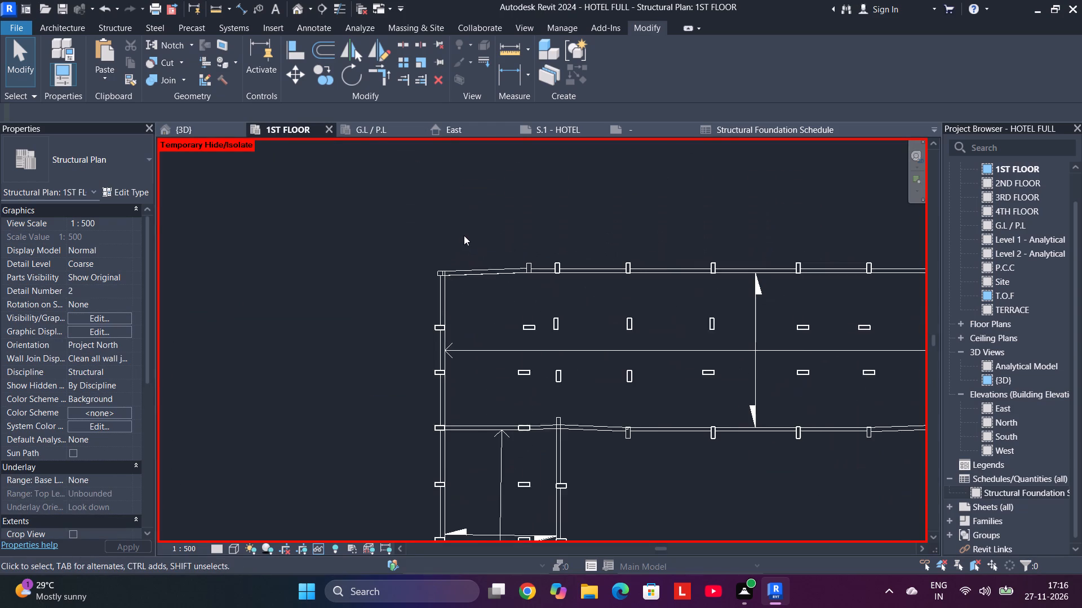
scroll(464, 229, "up", 3)
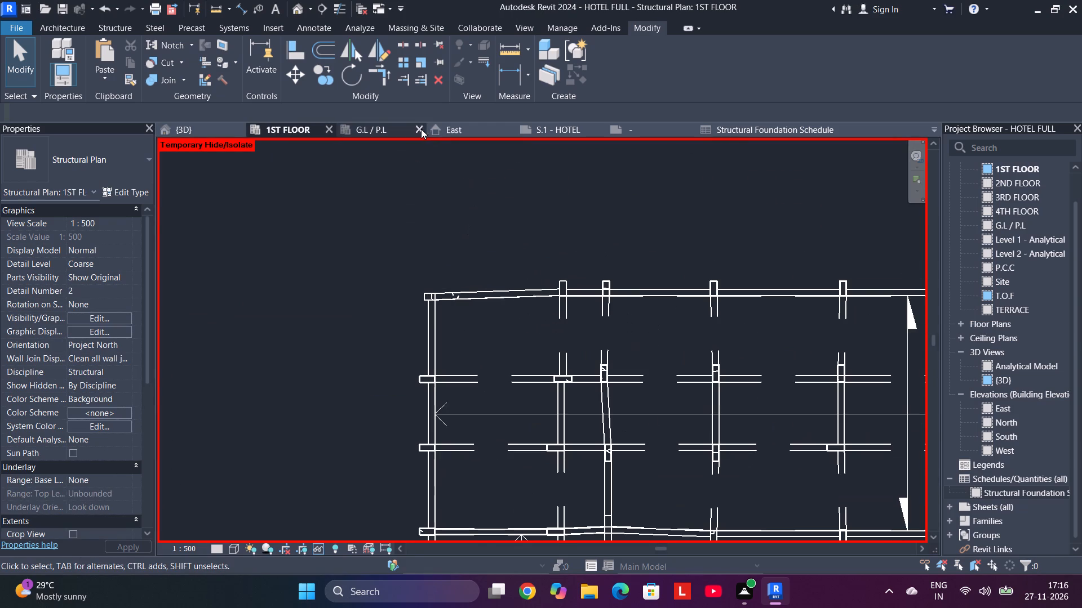
scroll(508, 183, "down", 5)
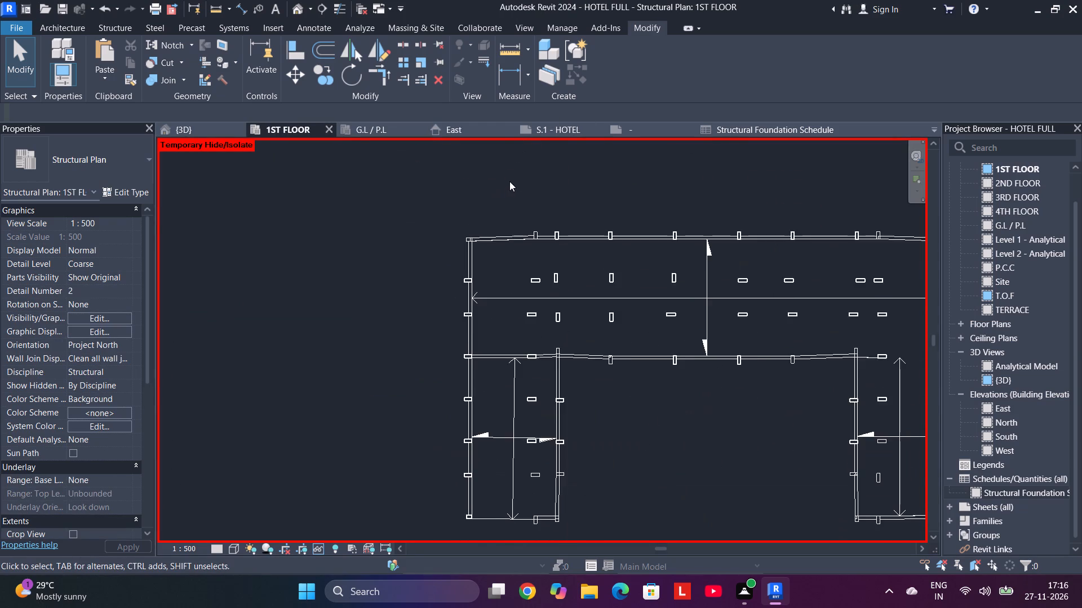
scroll(467, 171, "down", 1)
middle_click_drag(467, 171, 270, 175)
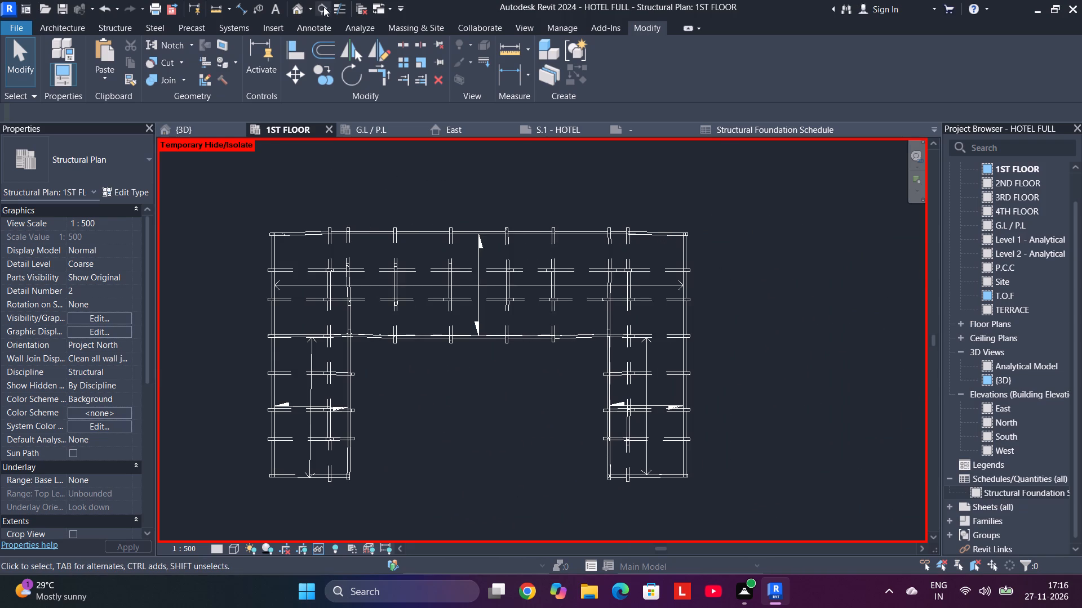
left_click(323, 7)
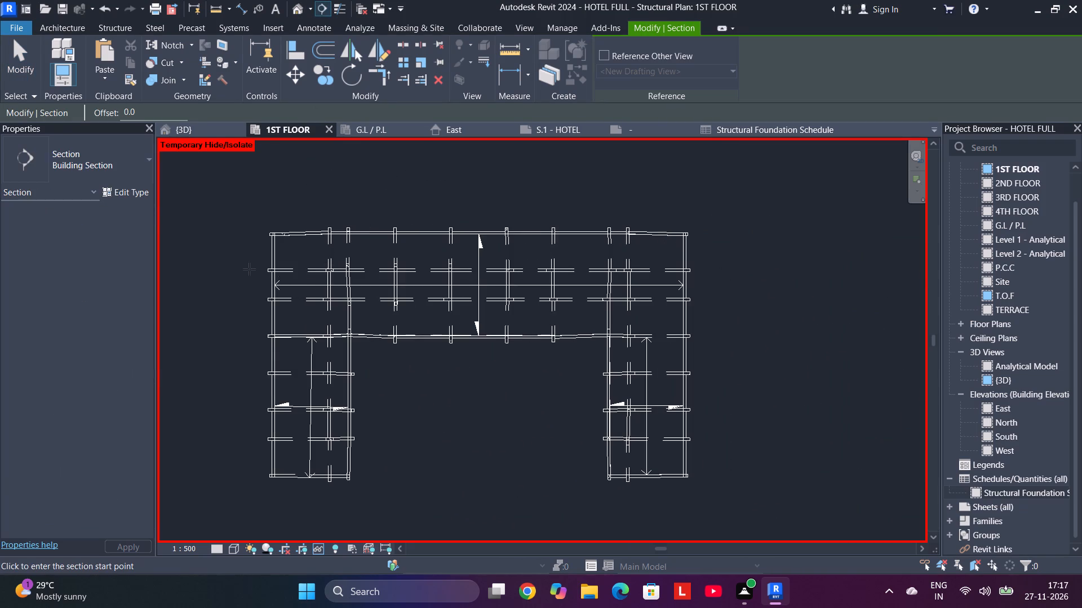
left_click_drag(246, 264, 715, 268)
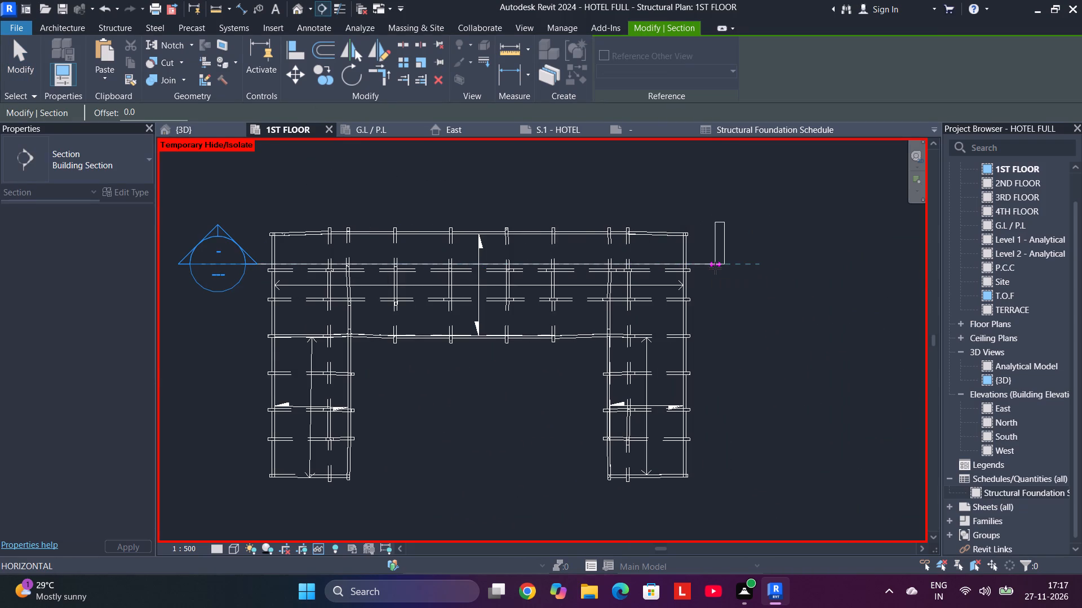
left_click(715, 268)
Reduce the new section's view depth to a far clip offset of about 2414 mm.
left_click_drag(478, 205, 484, 221)
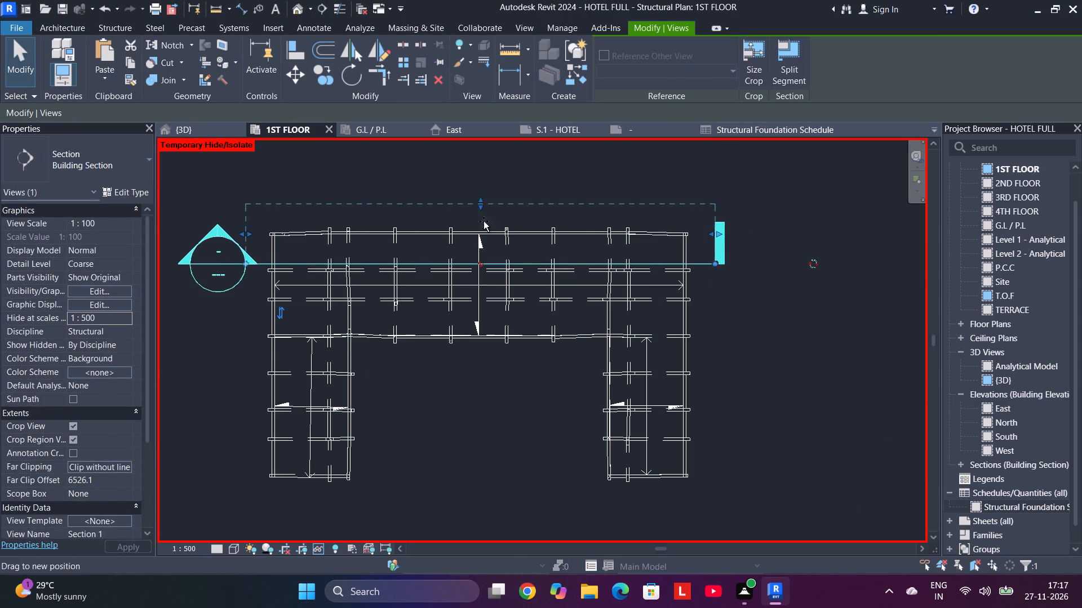
left_click_drag(484, 221, 487, 244)
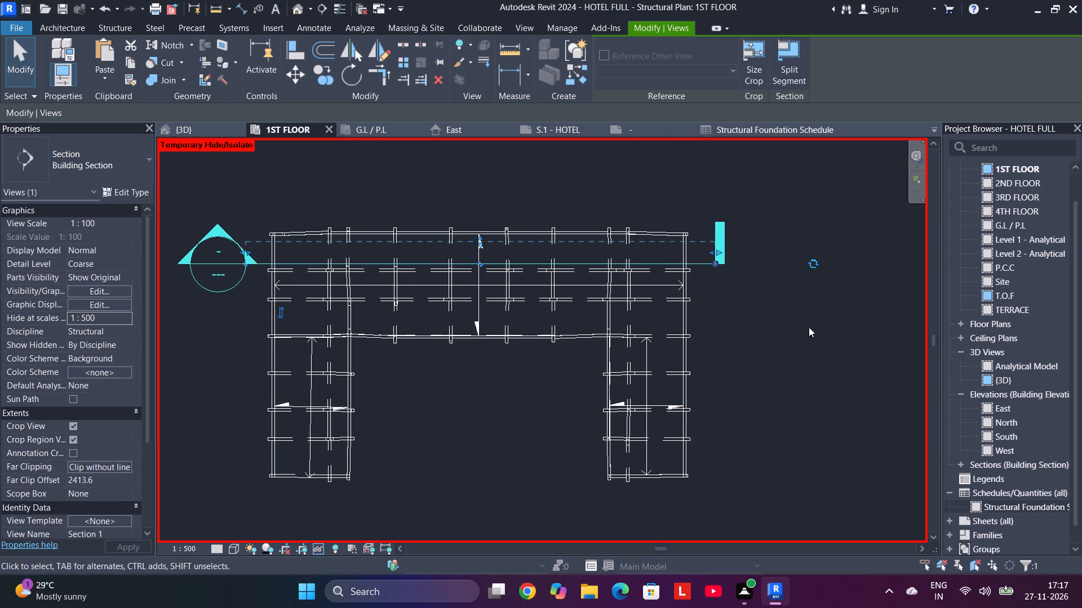
Expand the Sections (Building Section) group in the project browser.
left_click(959, 463)
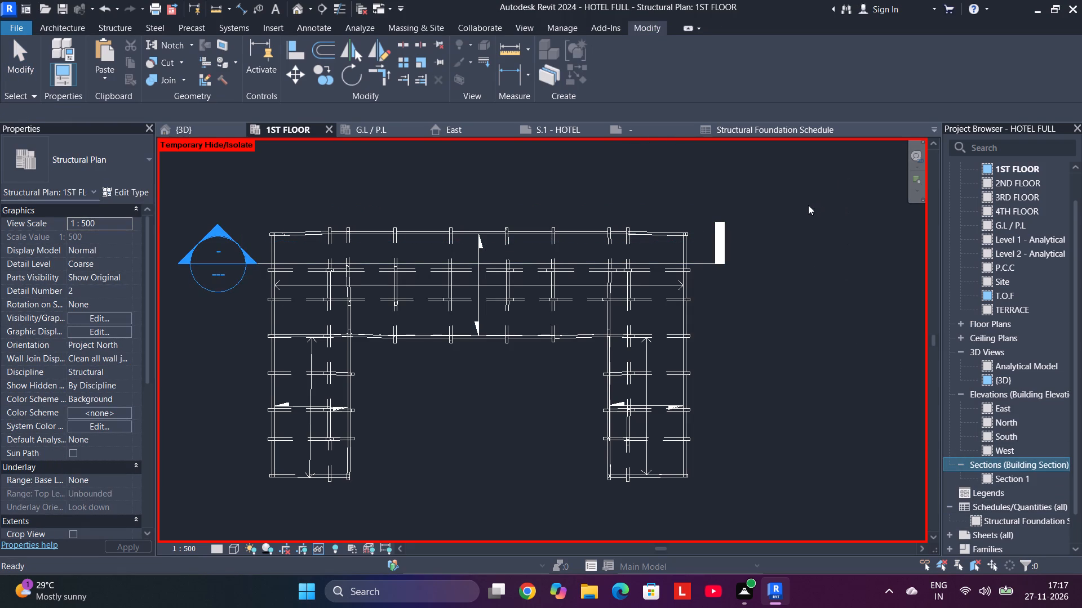
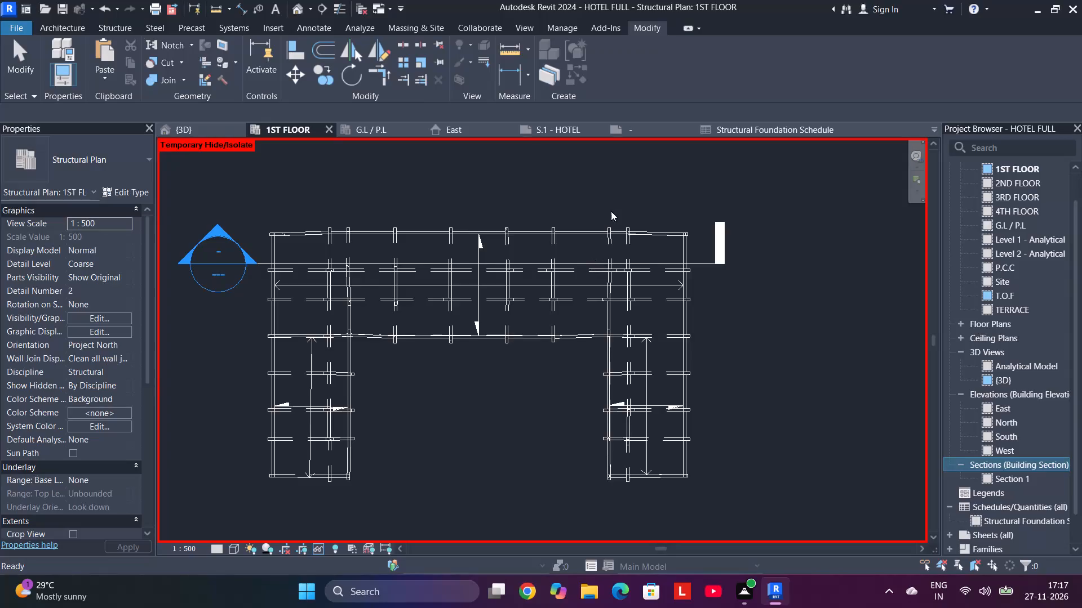
Open the view of Section 1 from its section marker on the 1ST FLOOR plan.
left_click(610, 202)
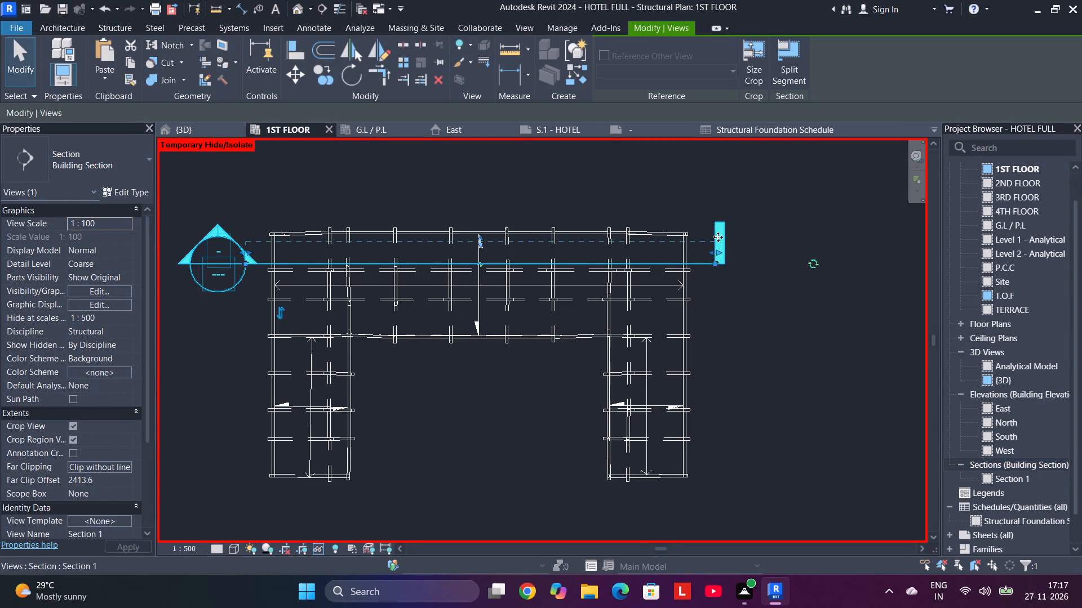
left_click(717, 228)
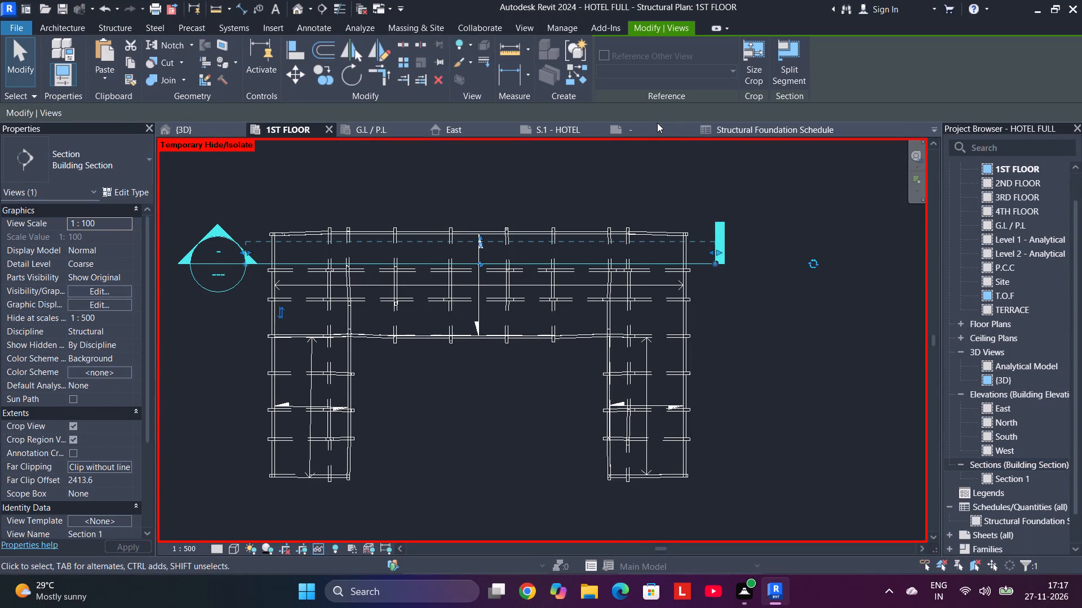
right_click(721, 229)
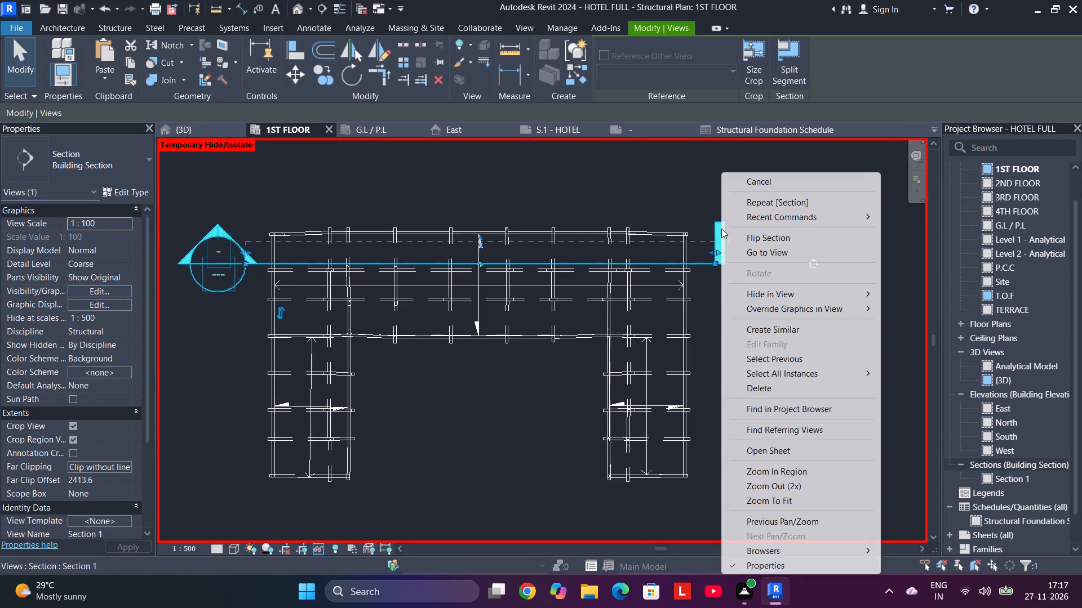
left_click(761, 254)
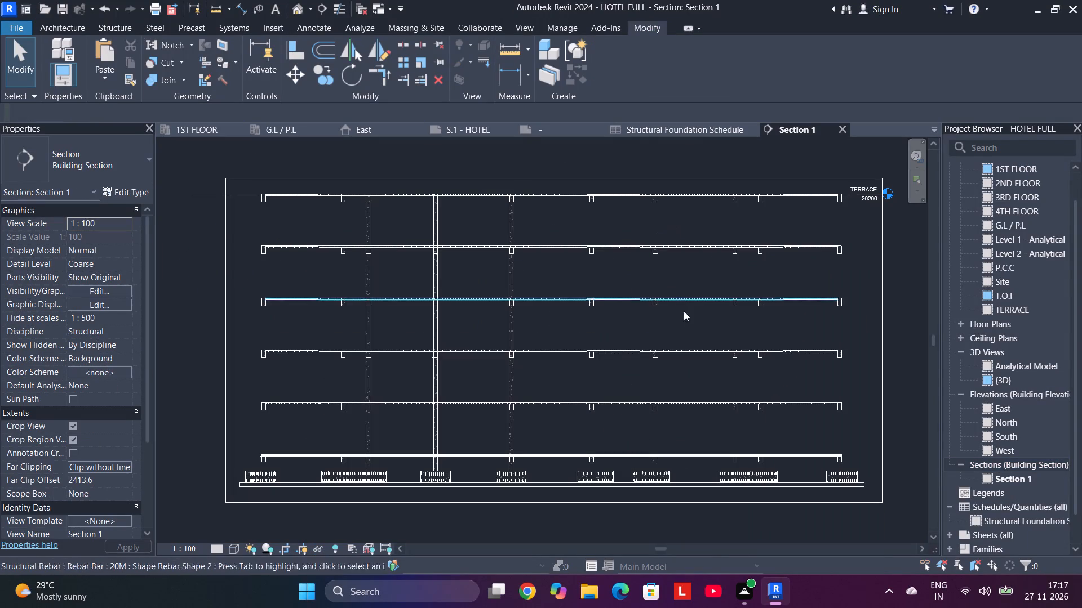
Tighten Section 1's crop region from below and above to a narrow band around the first-floor slab only.
scroll(694, 429, "up", 1)
scroll(642, 396, "down", 3)
scroll(641, 391, "up", 3)
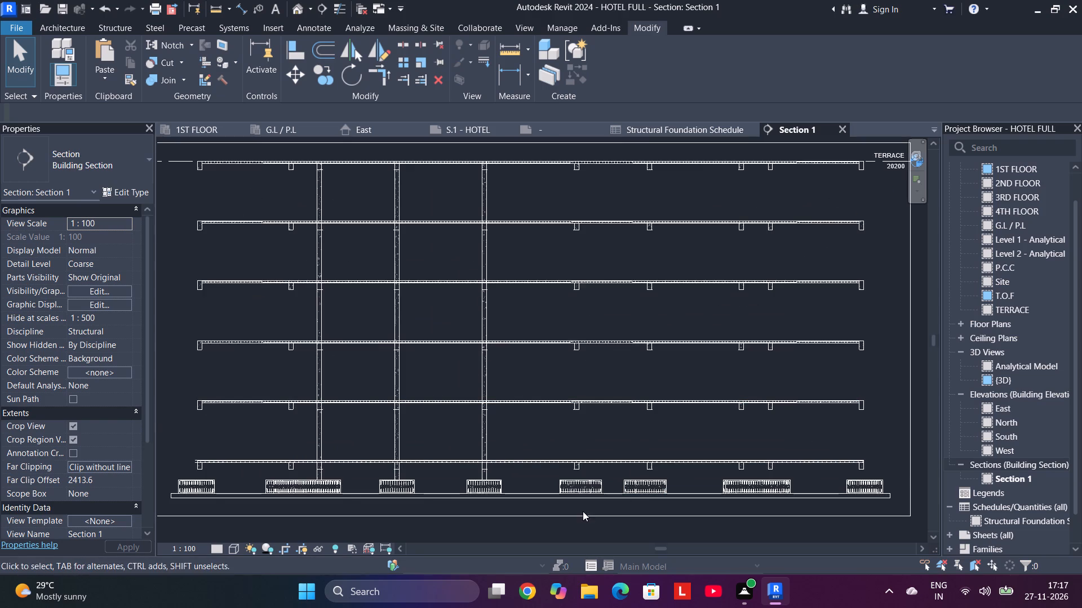
left_click(582, 513)
left_click_drag(531, 520, 542, 415)
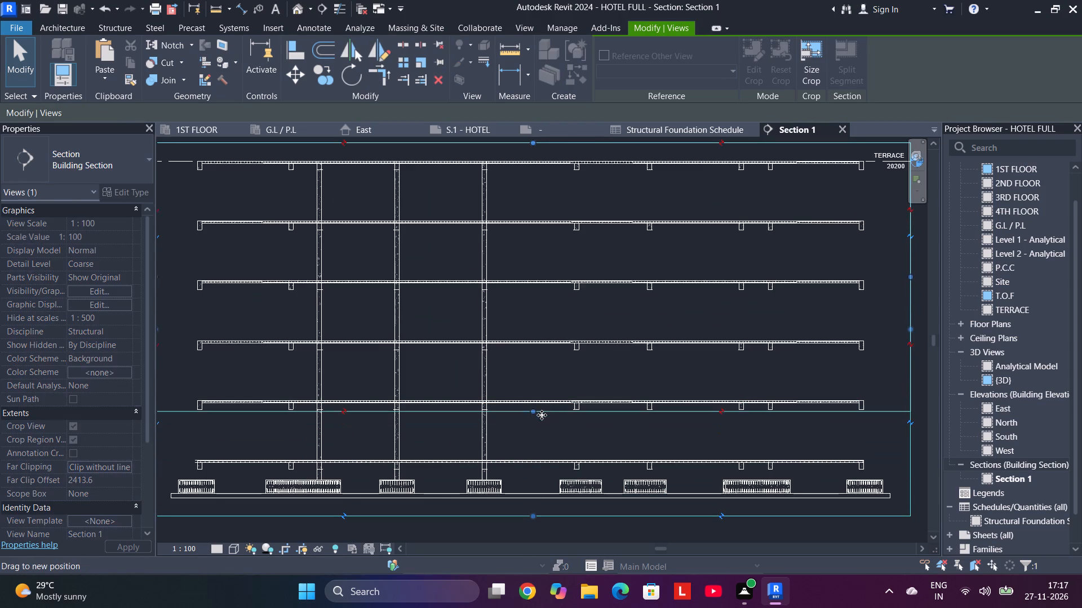
left_click_drag(542, 415, 544, 425)
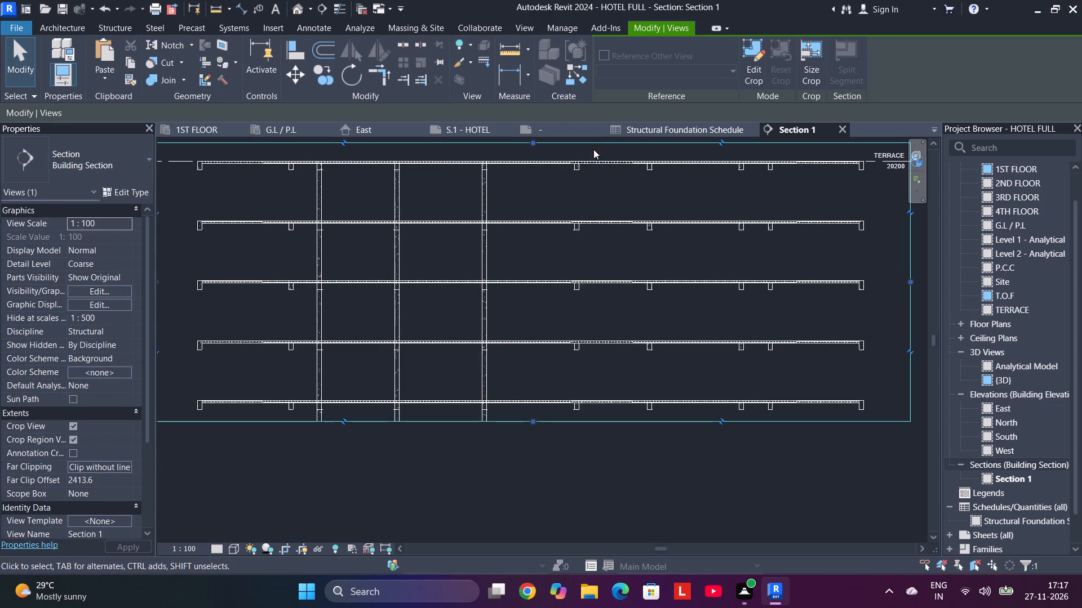
left_click_drag(595, 145, 598, 169)
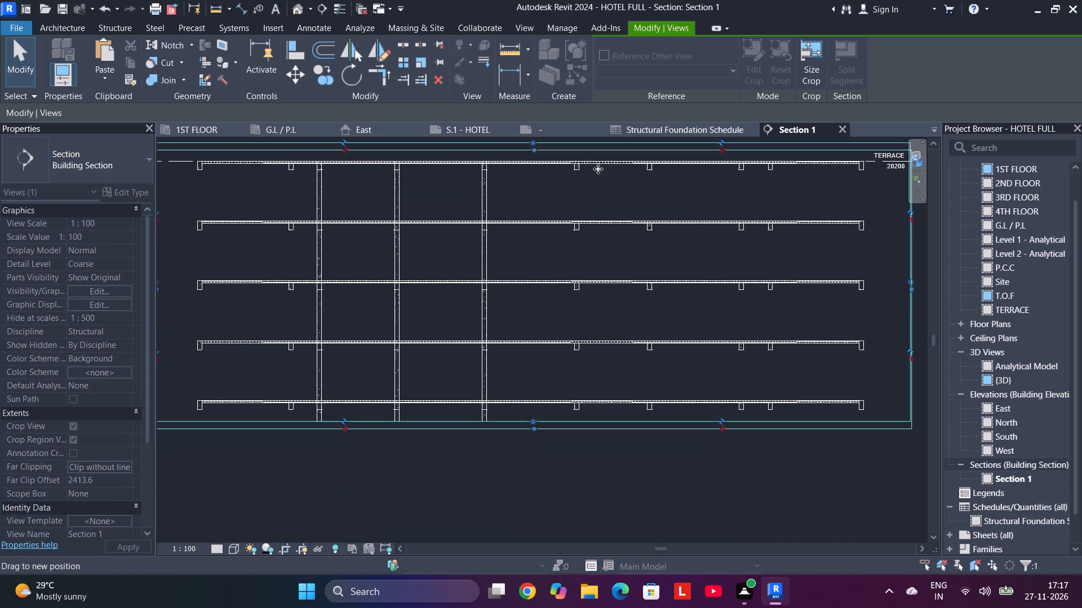
left_click_drag(598, 169, 591, 163)
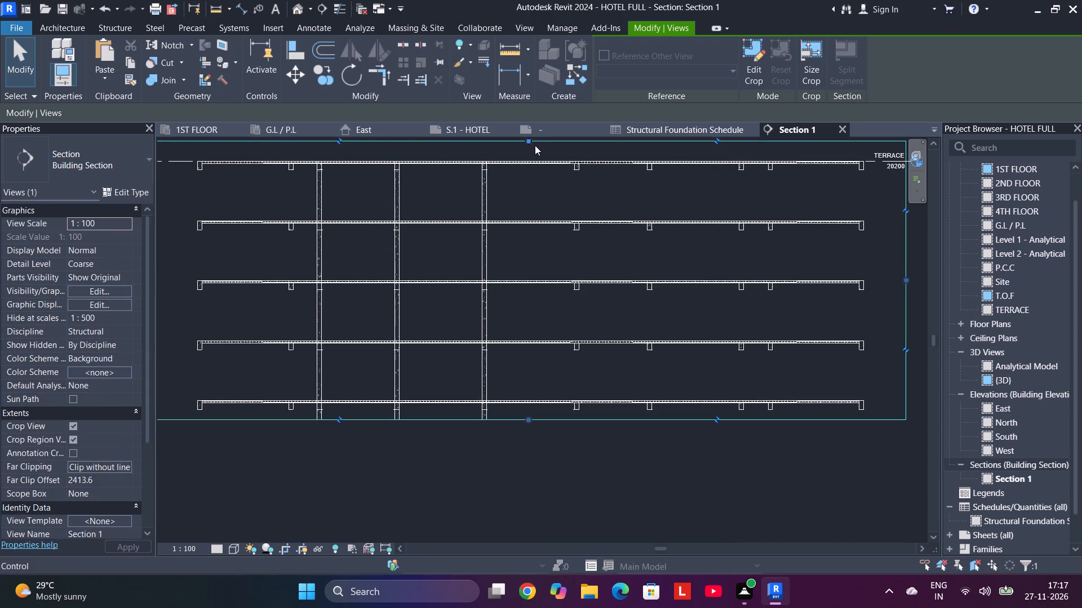
left_click_drag(530, 145, 533, 373)
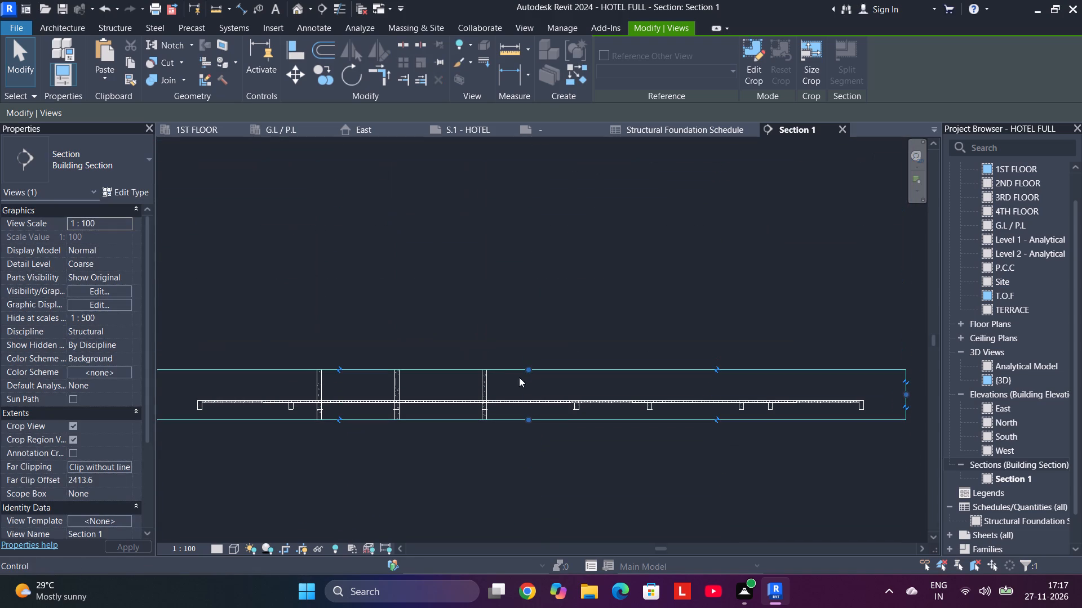
Temporarily hide the structural columns above and below the slab in Section 1.
middle_click_drag(519, 379, 654, 339)
scroll(644, 347, "up", 4)
left_click_drag(666, 340, 260, 356)
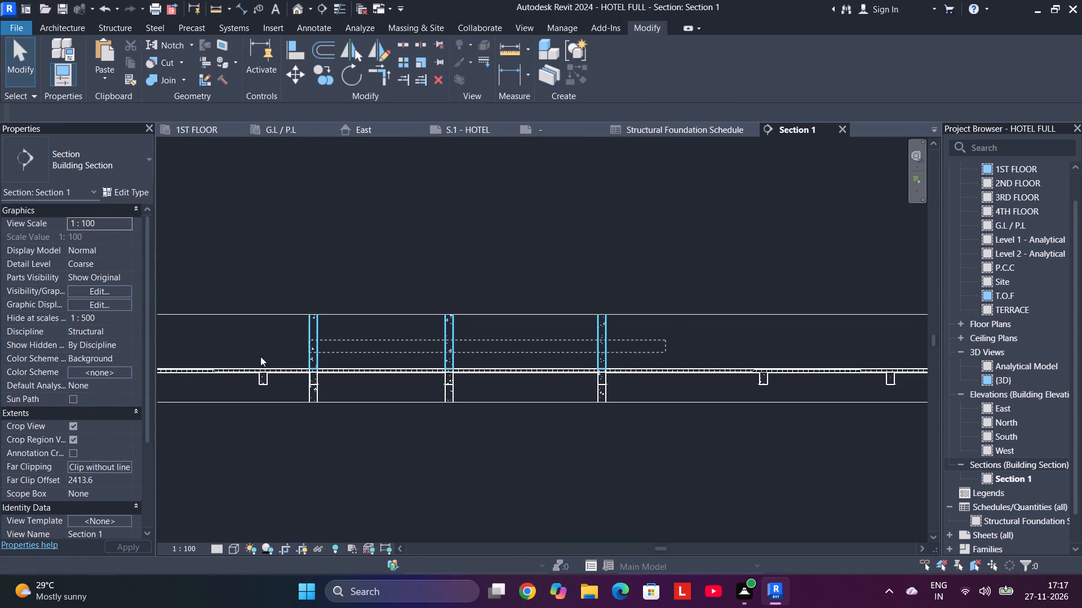
left_click_drag(260, 356, 250, 353)
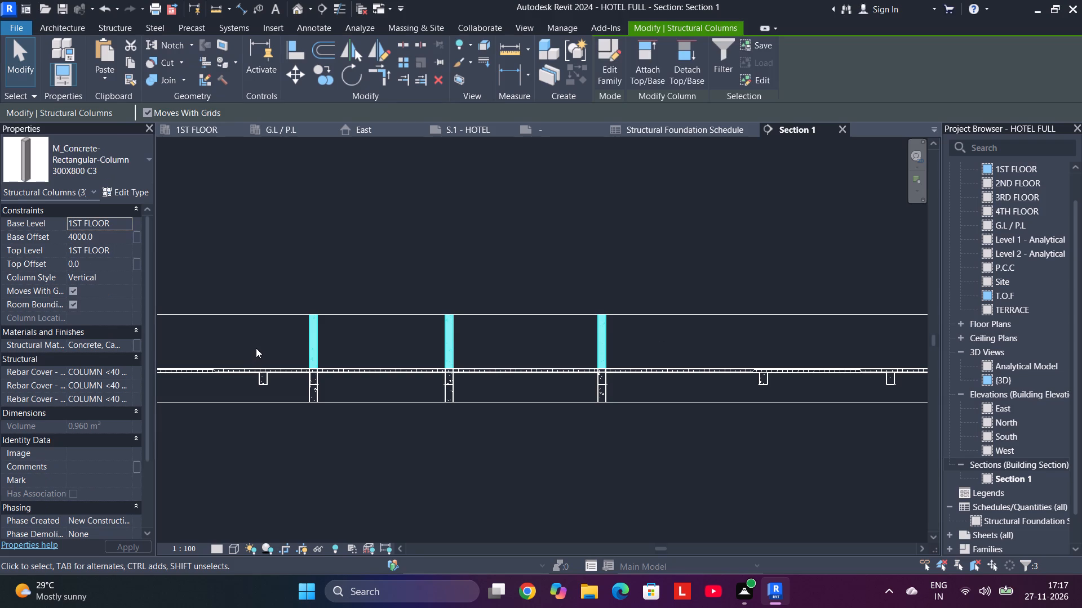
type("HH")
left_click_drag(630, 396, 441, 395)
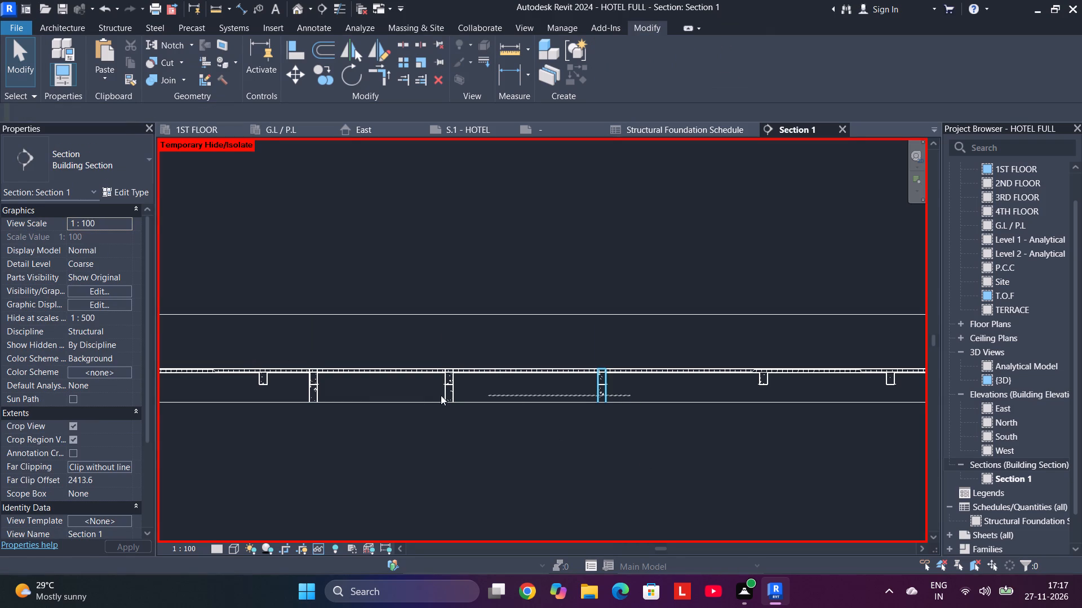
left_click_drag(441, 395, 290, 398)
type("HH")
Temporarily hide the 20M straight slab bar set (Rebar Shape 1) shown at 200 mm spacing in the section.
scroll(657, 351, "down", 3)
scroll(577, 368, "up", 8)
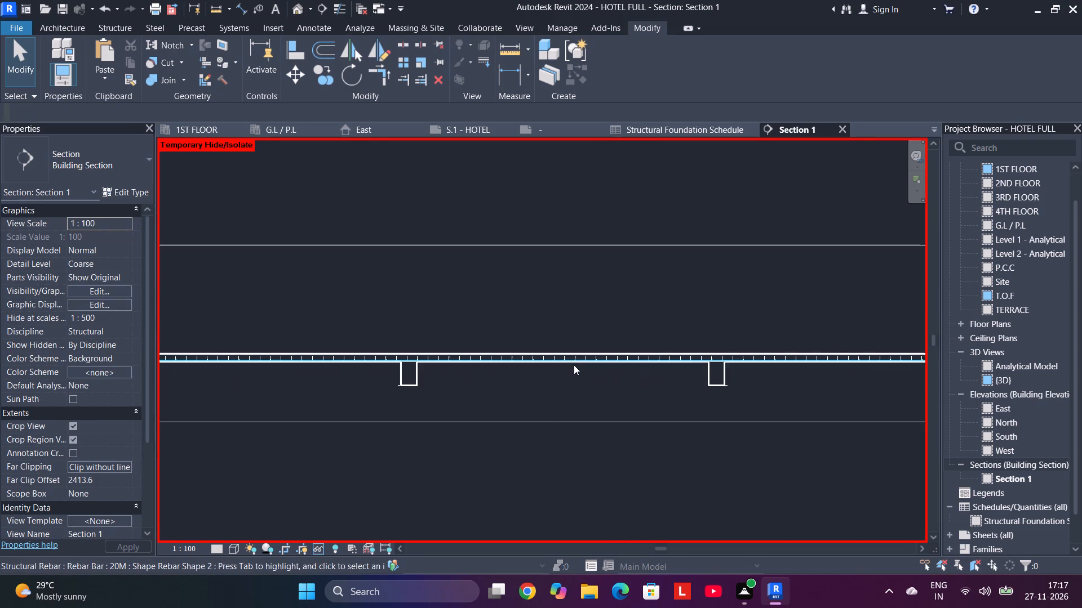
scroll(574, 365, "up", 4)
scroll(632, 352, "down", 4)
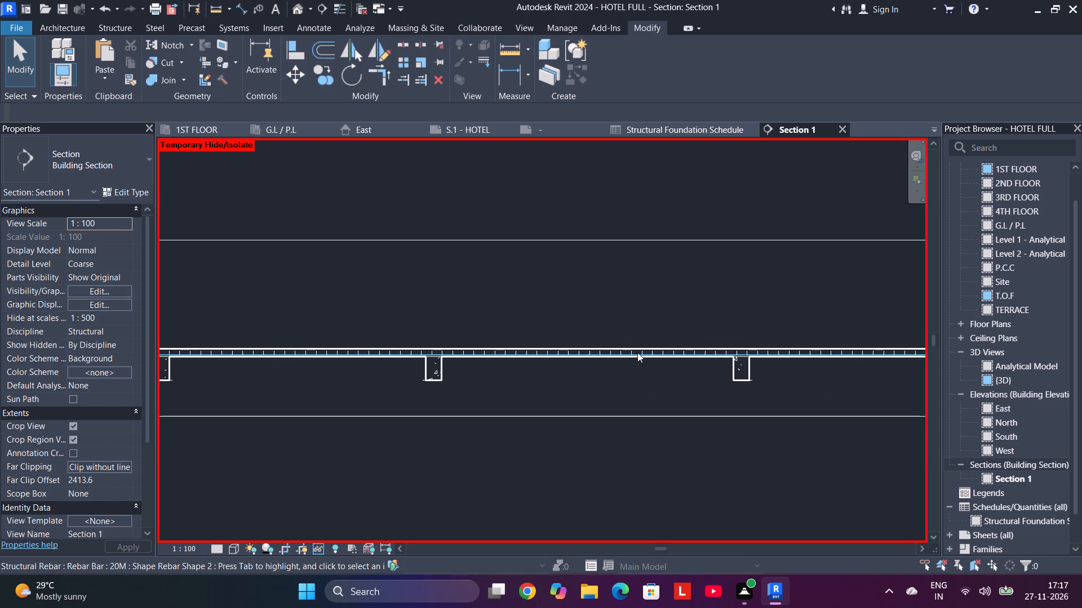
middle_click_drag(637, 352, 361, 373)
middle_click_drag(643, 395, 482, 391)
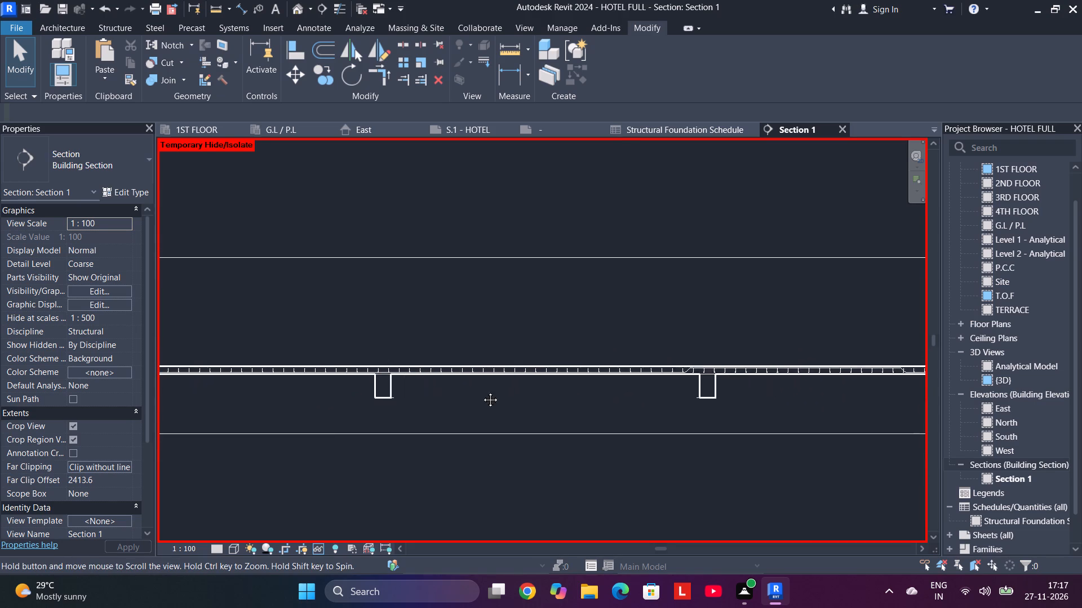
middle_click_drag(482, 391, 445, 389)
middle_click_drag(445, 387, 480, 379)
scroll(551, 378, "up", 9)
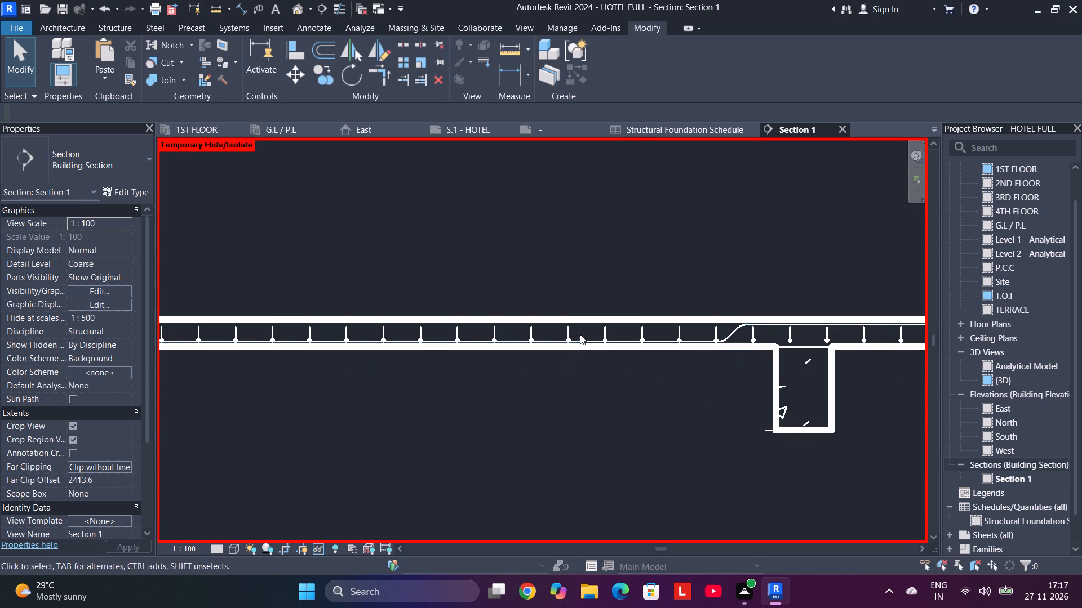
left_click(604, 329)
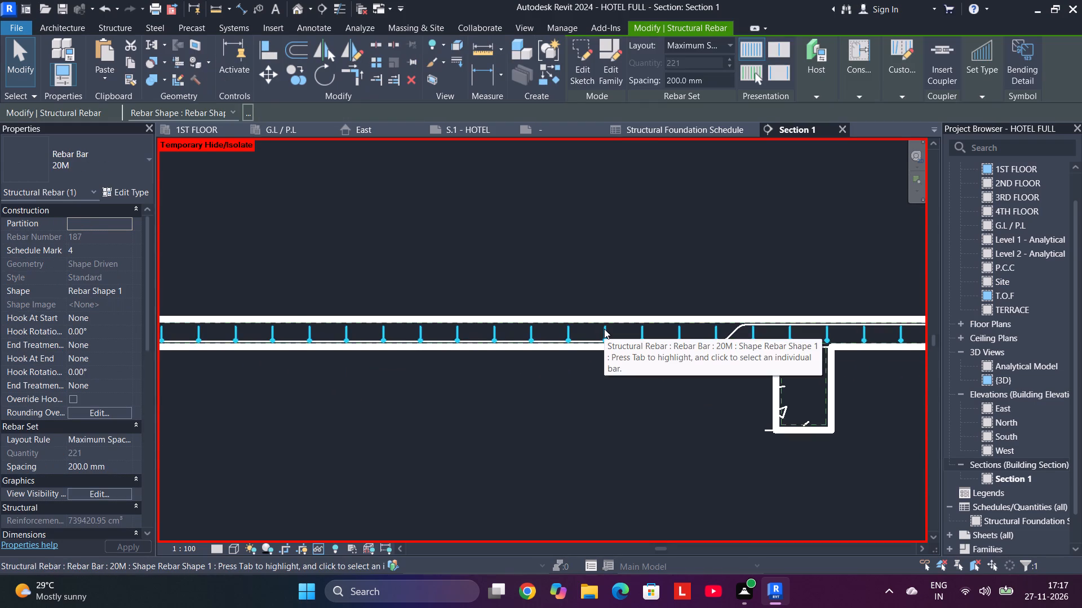
type("HH")
Select the bent-up 20M slab bar (Rebar Shape 2) and nudge its lower segment slightly within the slab.
scroll(609, 369, "down", 9)
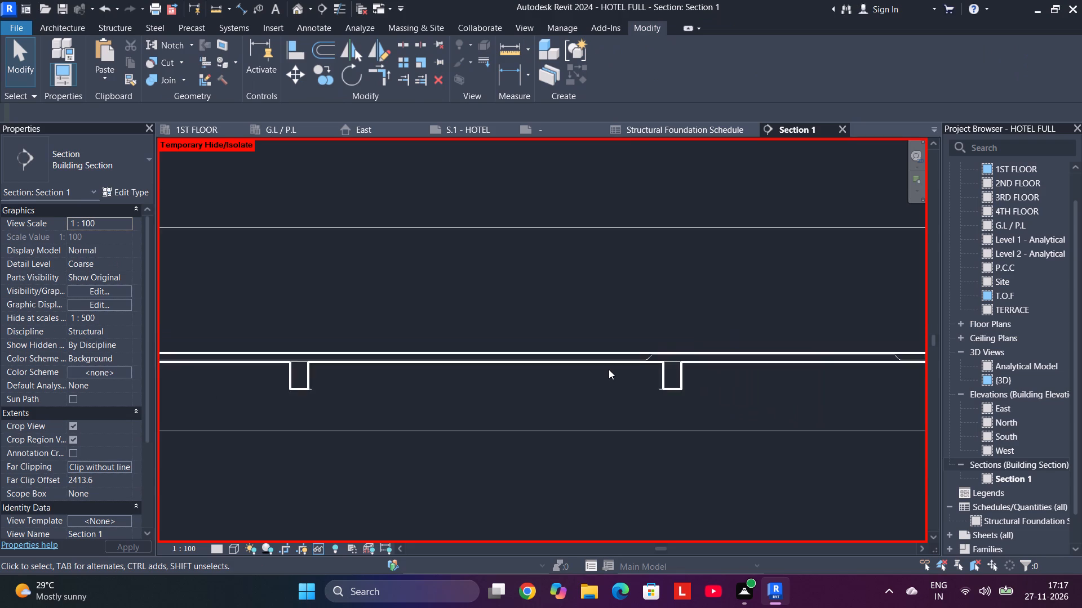
scroll(609, 369, "down", 1)
scroll(562, 366, "up", 9)
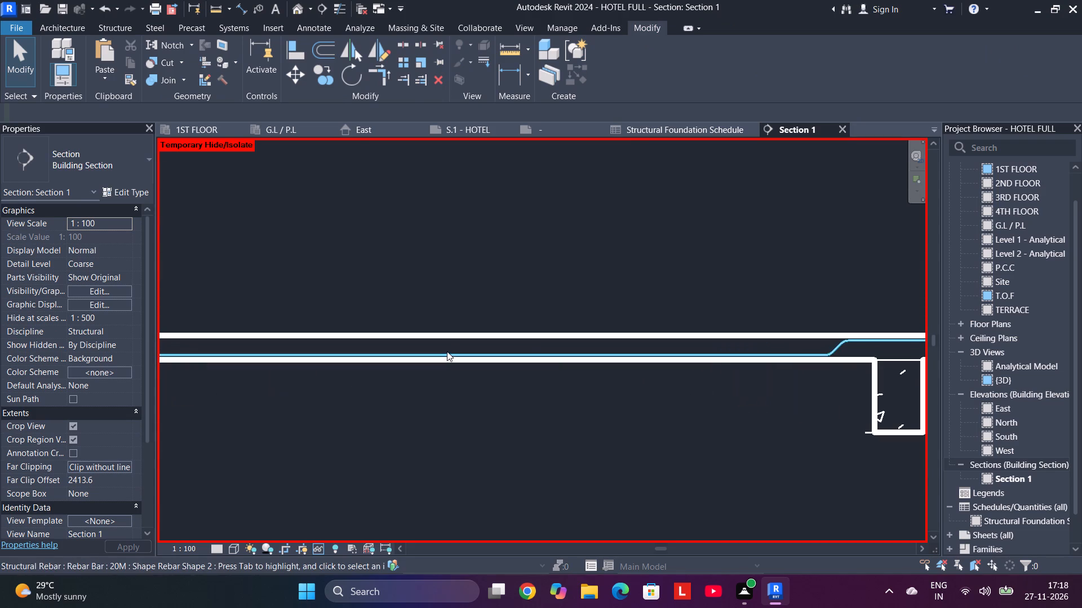
left_click(446, 352)
scroll(387, 385, "down", 4)
middle_click_drag(391, 383, 797, 392)
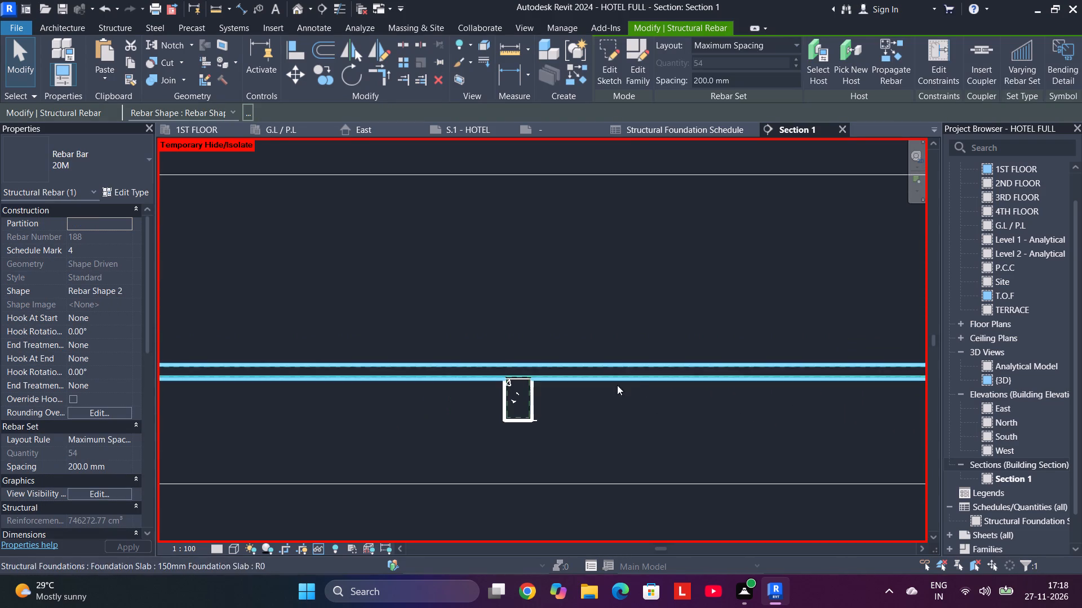
scroll(346, 402, "down", 1)
middle_click_drag(346, 402, 822, 418)
scroll(613, 395, "up", 3)
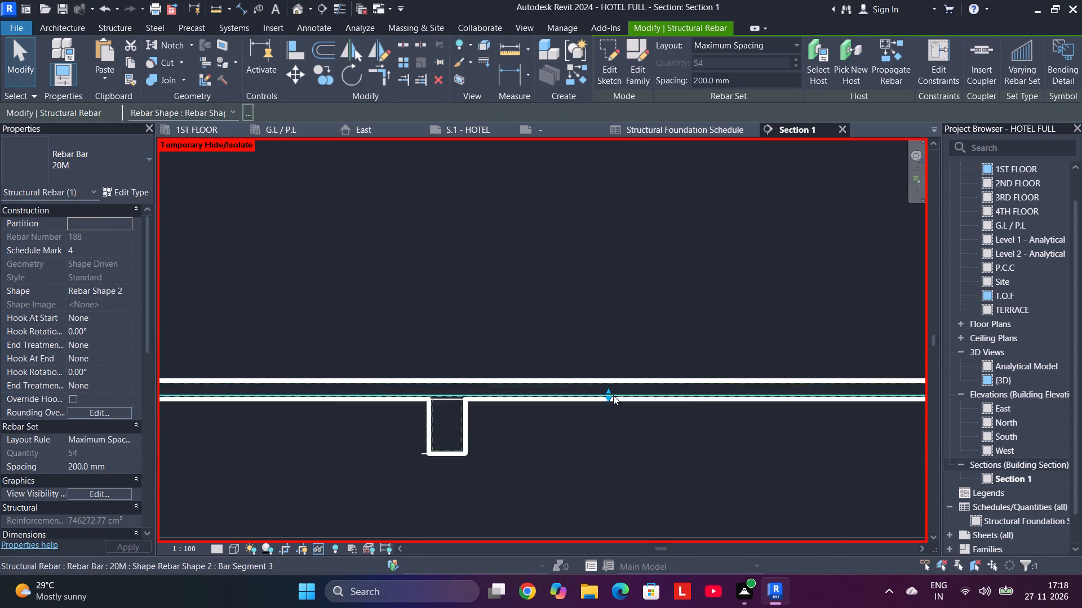
scroll(613, 395, "up", 8)
left_click(606, 394)
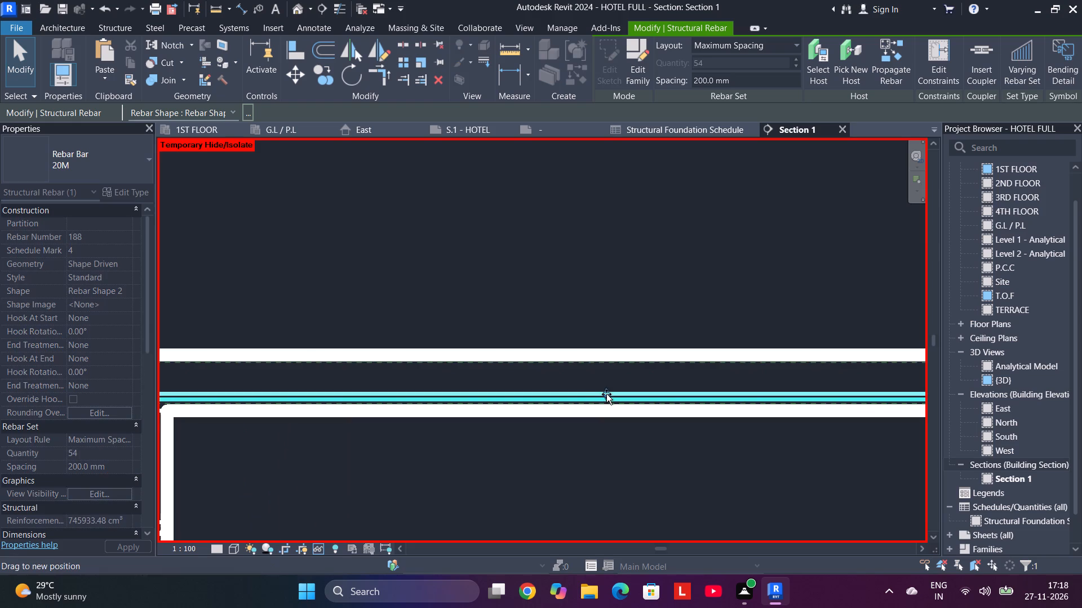
Nudge the raised segment of the bent-up bar at the slab's end beam.
scroll(690, 413, "down", 6)
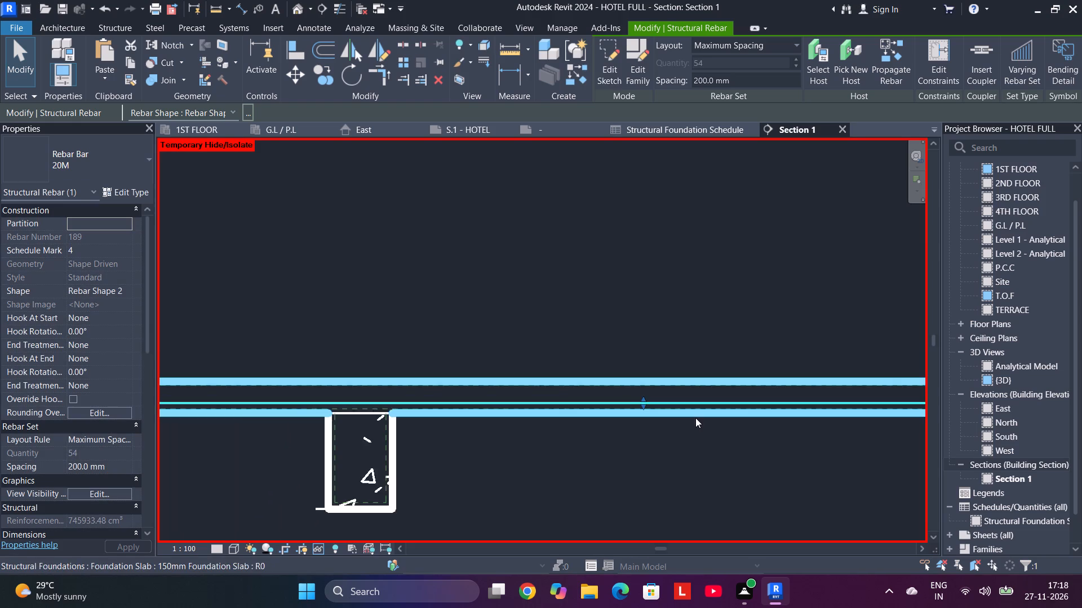
scroll(695, 418, "down", 2)
middle_click_drag(433, 456, 907, 418)
middle_click_drag(517, 418, 919, 394)
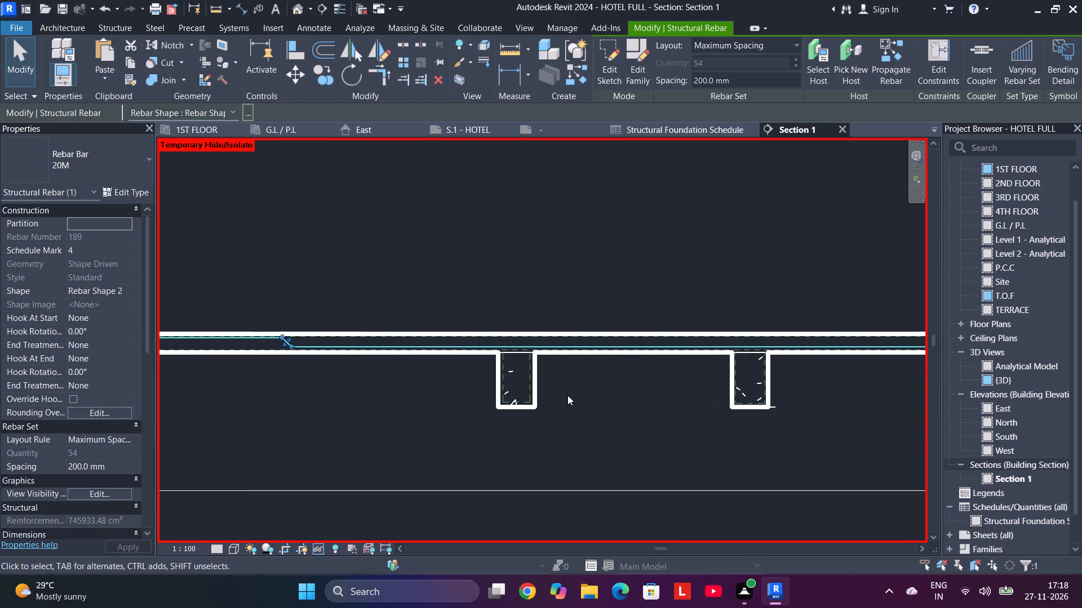
scroll(567, 395, "down", 1)
middle_click_drag(456, 378, 828, 391)
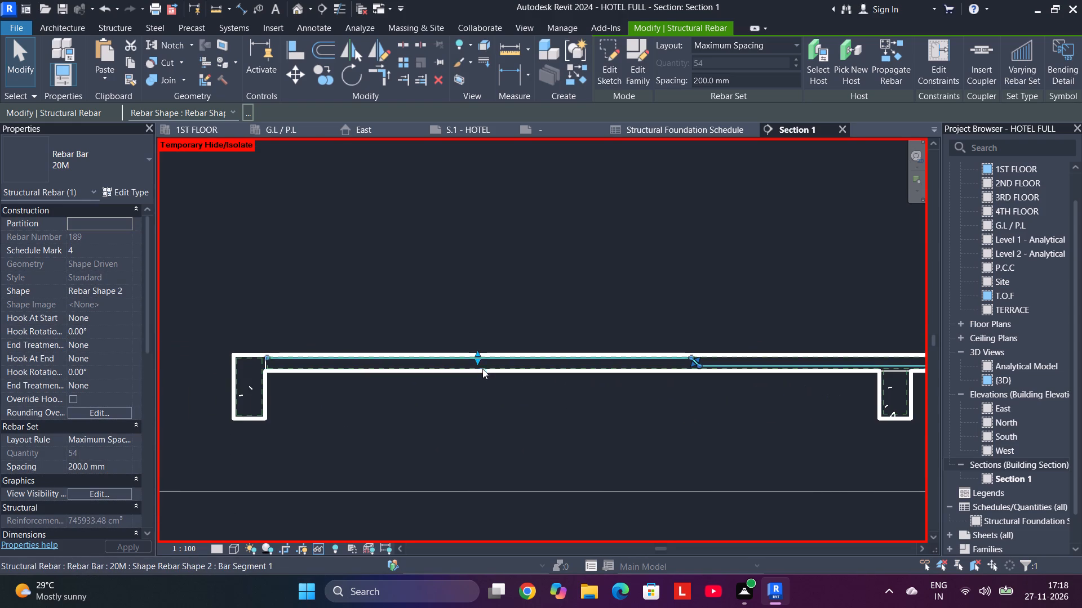
left_click(477, 360)
Examine the bent-up bar's run and bends along the slab between the beams.
scroll(769, 396, "down", 4)
middle_click_drag(802, 404, 791, 399)
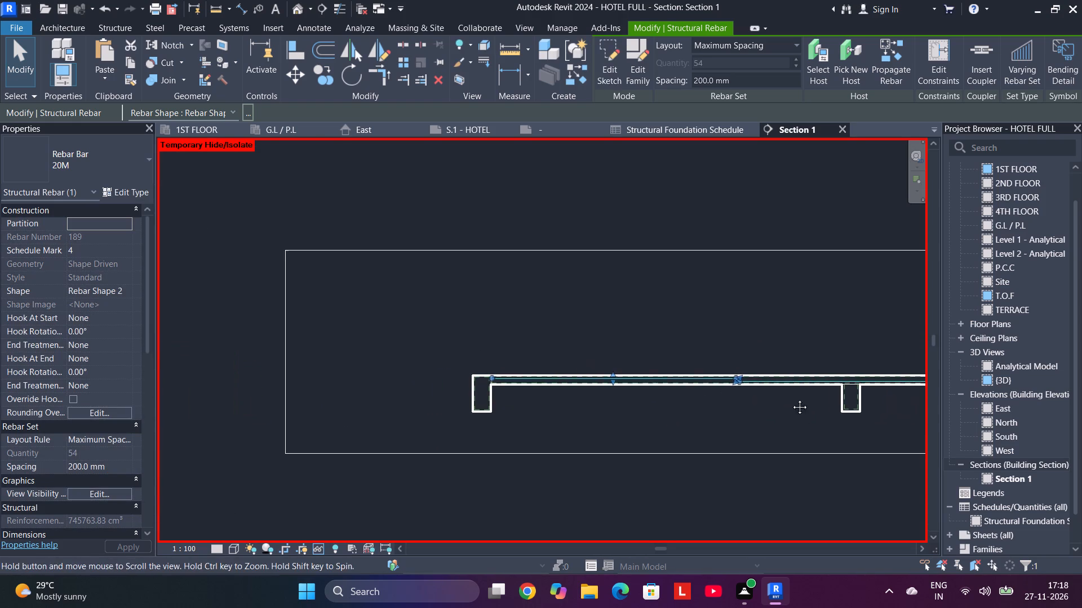
middle_click_drag(791, 399, 438, 377)
middle_click_drag(868, 393, 418, 396)
middle_click_drag(842, 396, 422, 413)
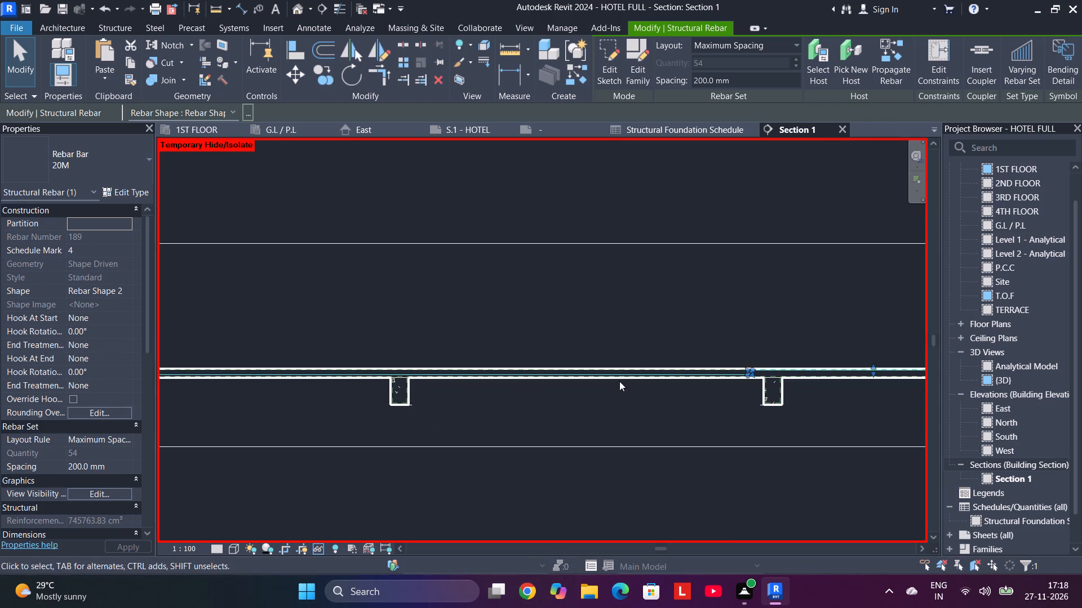
middle_click_drag(814, 386, 463, 401)
scroll(679, 410, "up", 6)
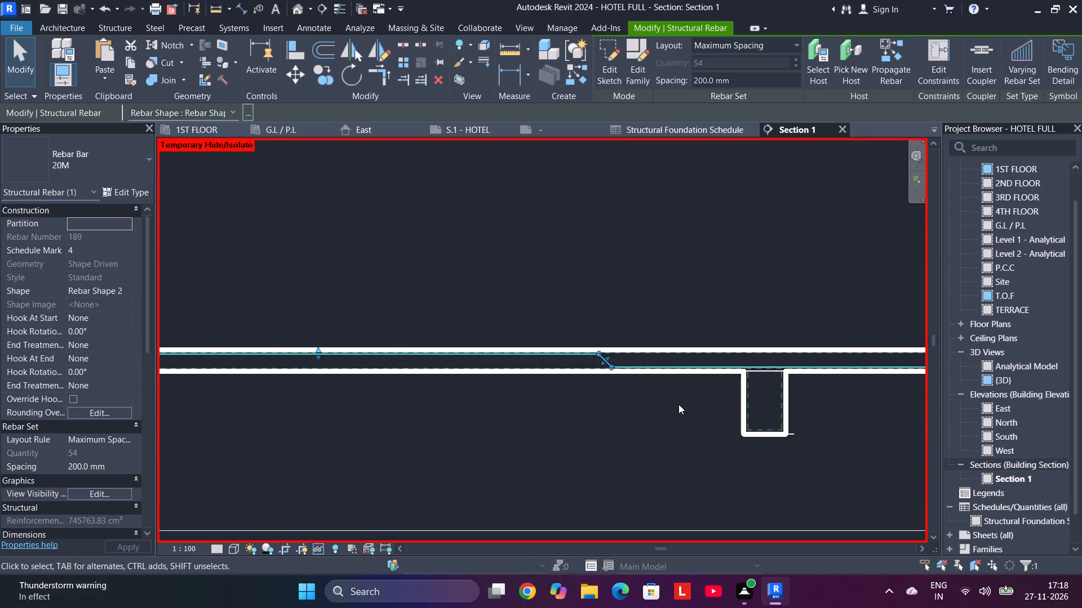
scroll(679, 404, "up", 2)
scroll(787, 394, "down", 7)
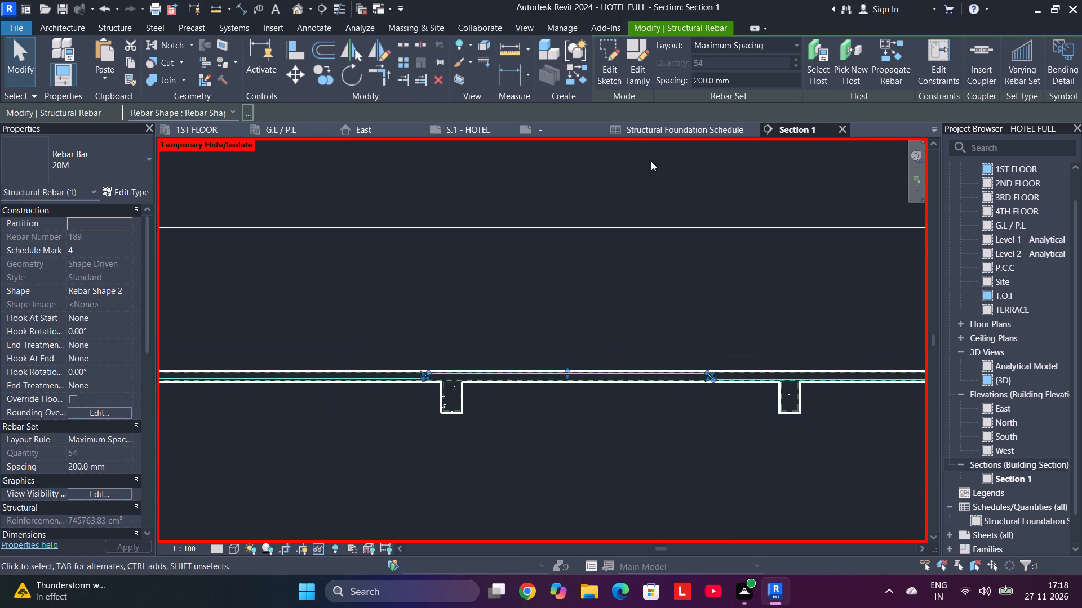
Close the Structural Foundation Schedule view.
left_click(681, 125)
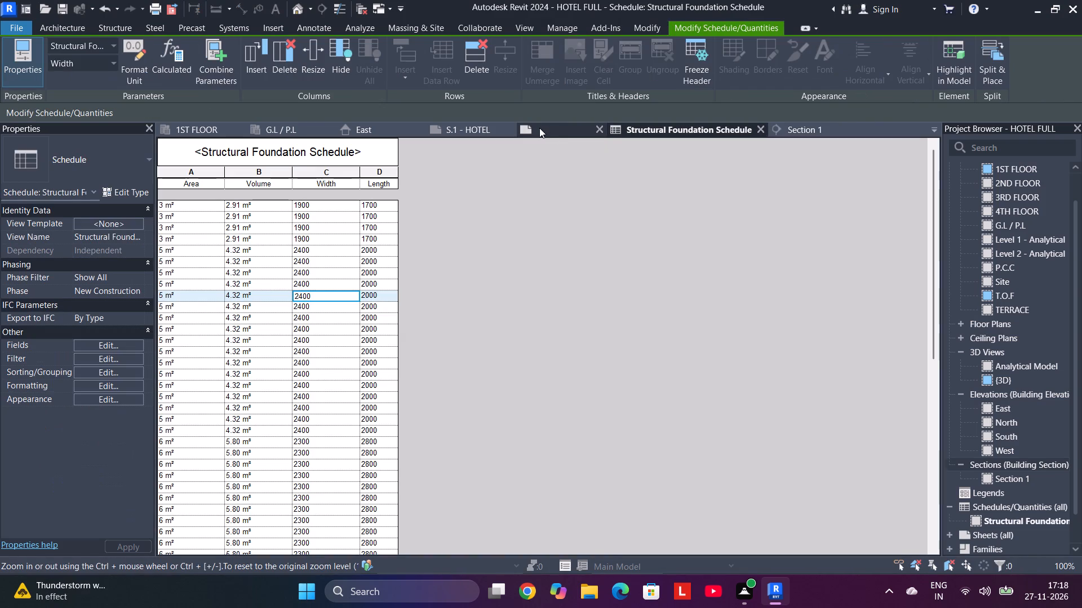
left_click(760, 126)
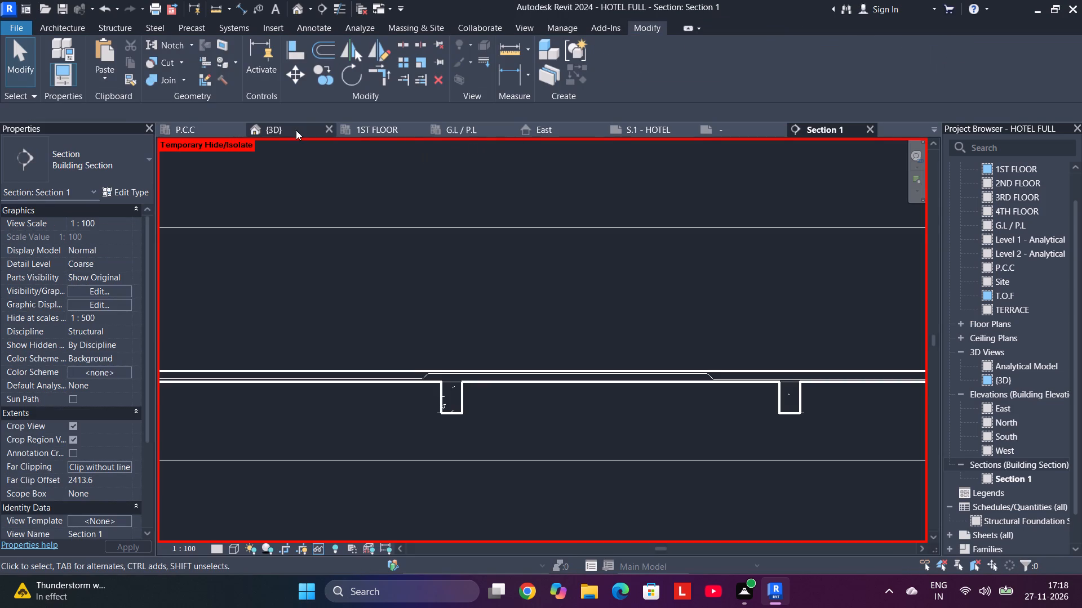
Delete the existing building section marker and its Section 1 view from the 1ST FLOOR plan.
left_click(387, 130)
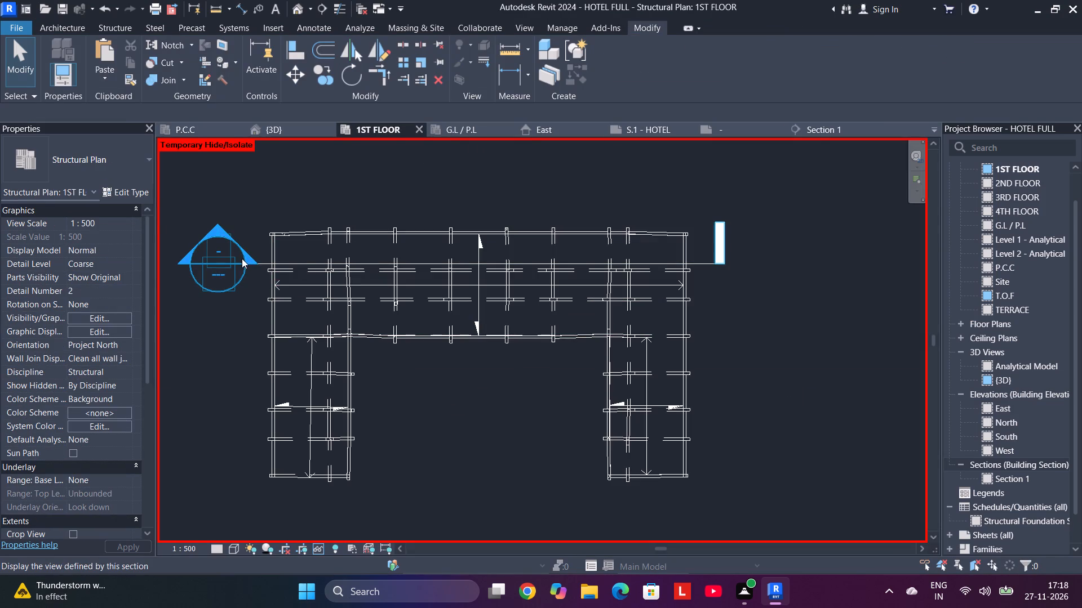
left_click(254, 262)
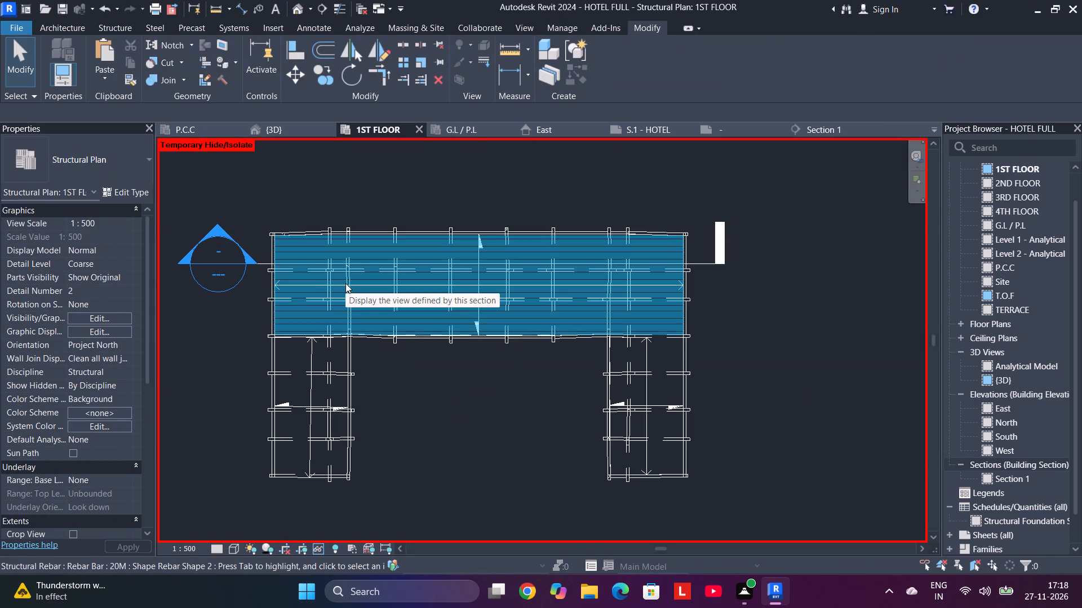
key("Delete")
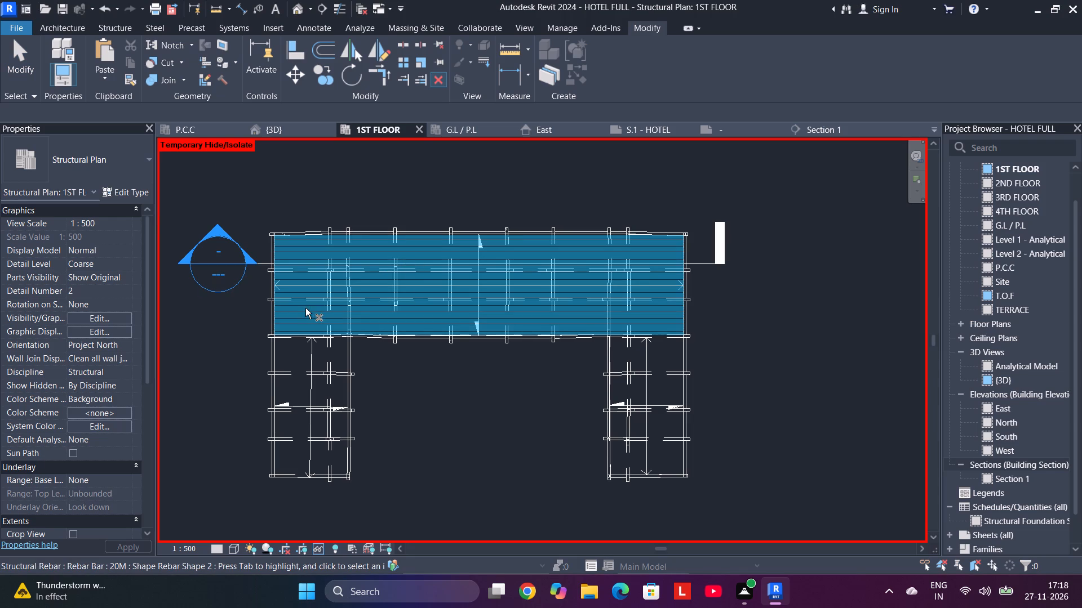
key("Escape")
left_click_drag(755, 239, 704, 237)
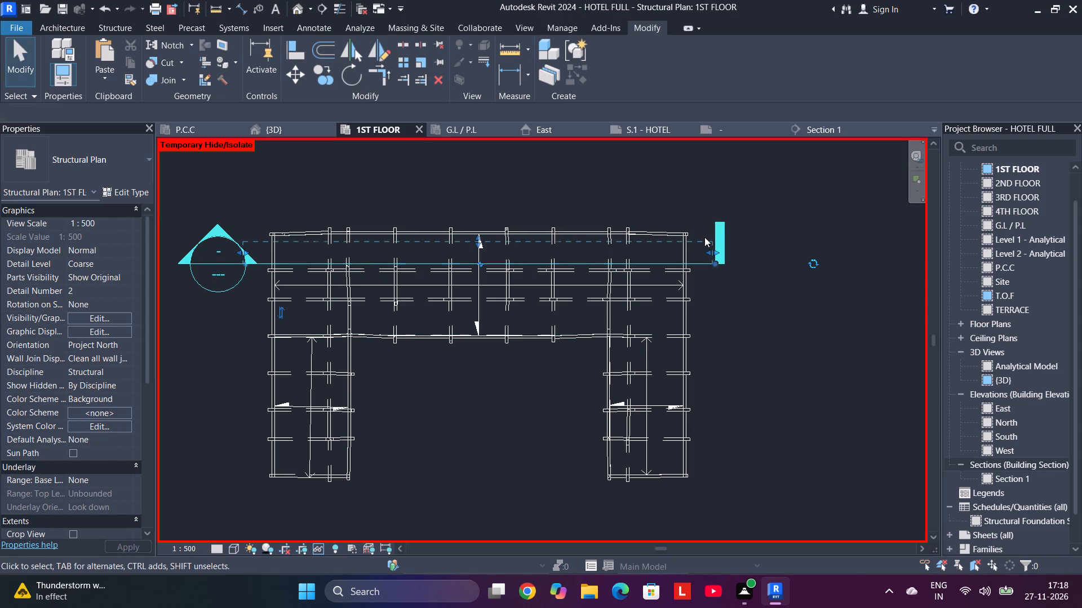
key("F12")
left_click(756, 238)
left_click_drag(757, 235, 755, 235)
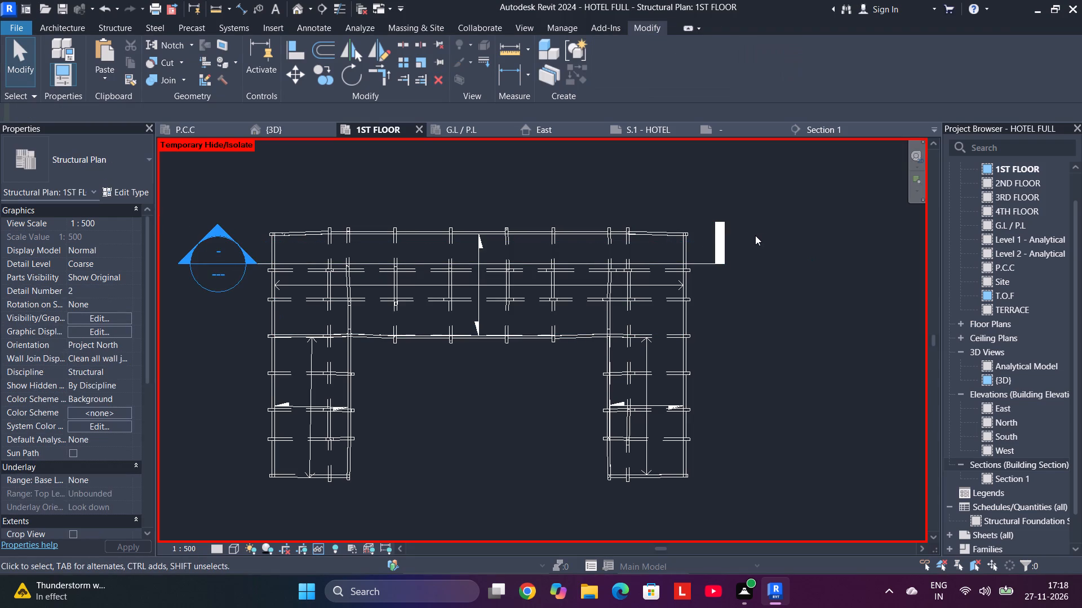
left_click_drag(755, 235, 669, 234)
left_click(744, 238)
left_click_drag(753, 234, 706, 233)
key("Delete")
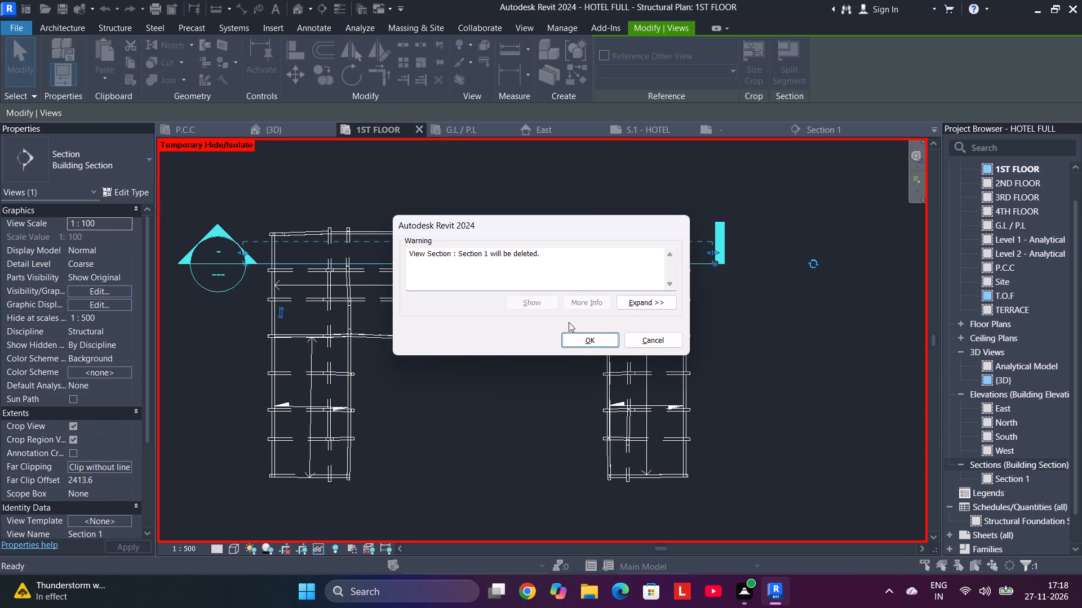
left_click(586, 336)
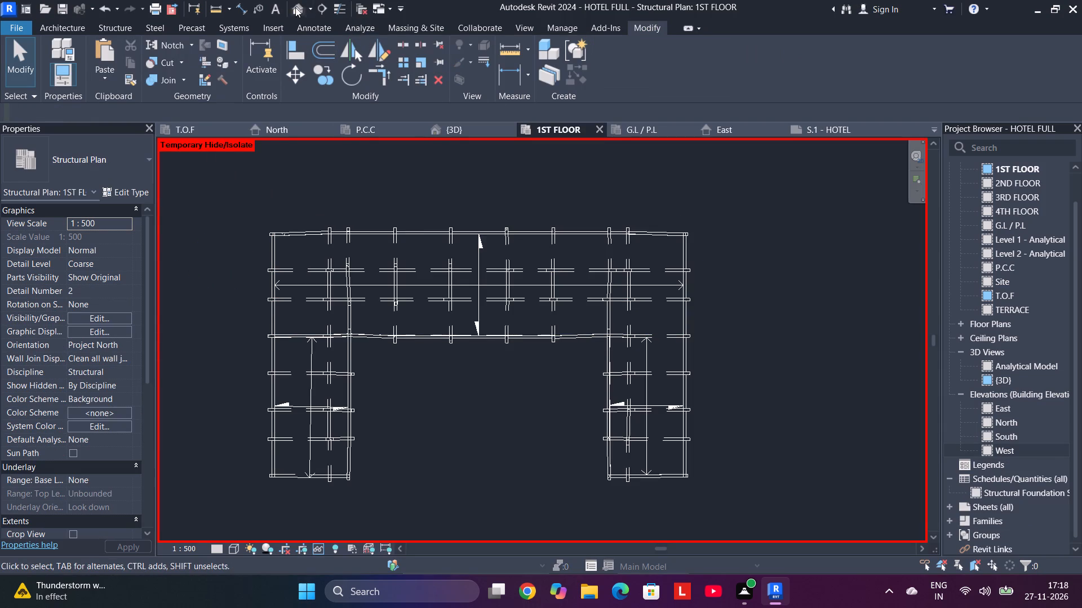
Draw a building section across the west wing of the 1ST FLOOR plan, with the far clip depth reduced to about 1325 mm.
left_click(326, 7)
left_click(247, 397)
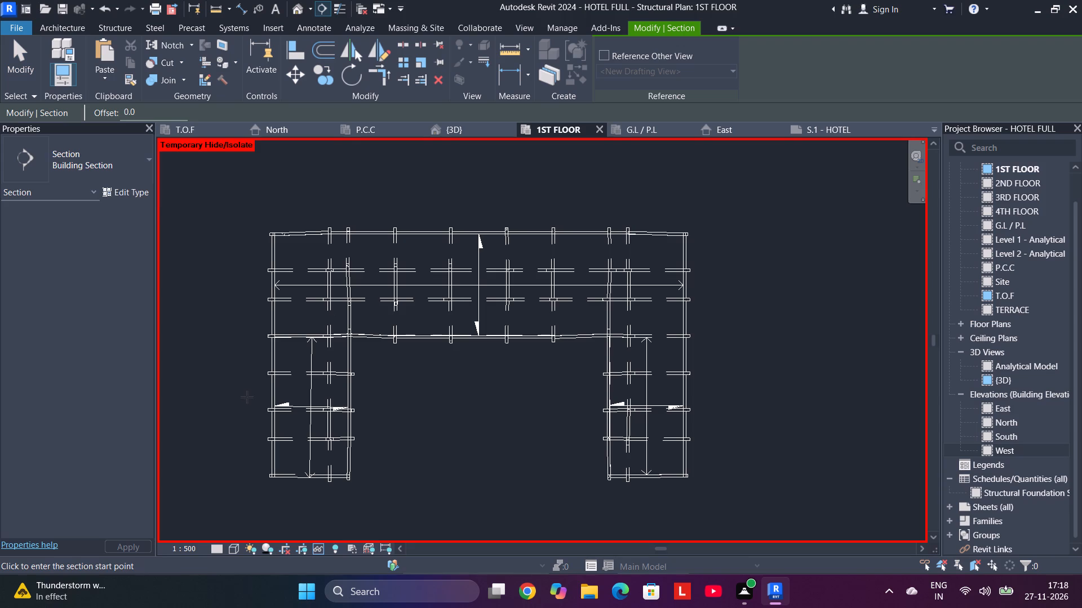
left_click(424, 401)
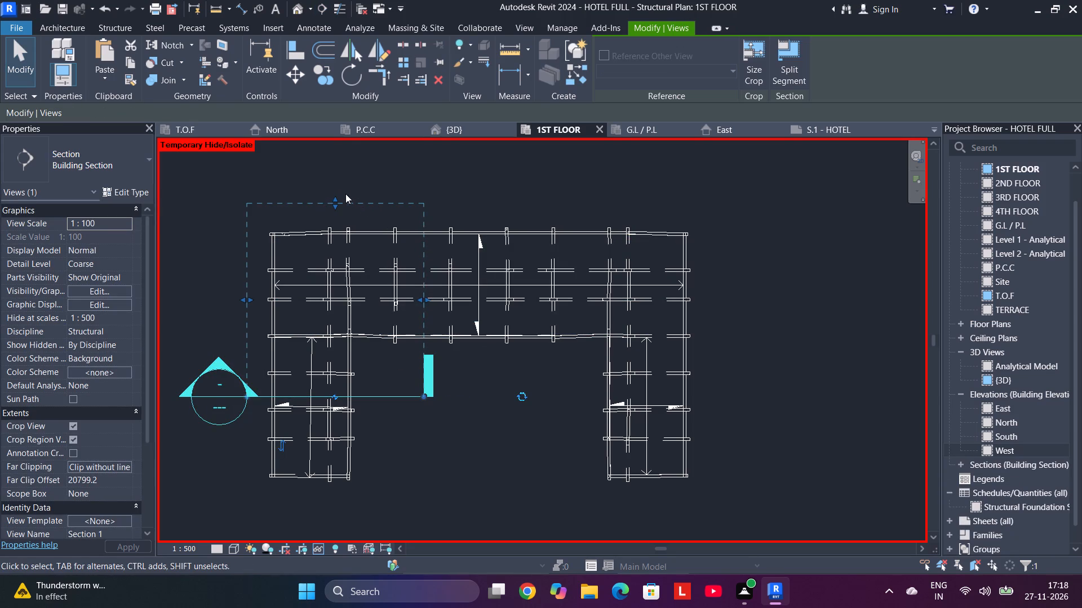
left_click_drag(343, 196, 352, 379)
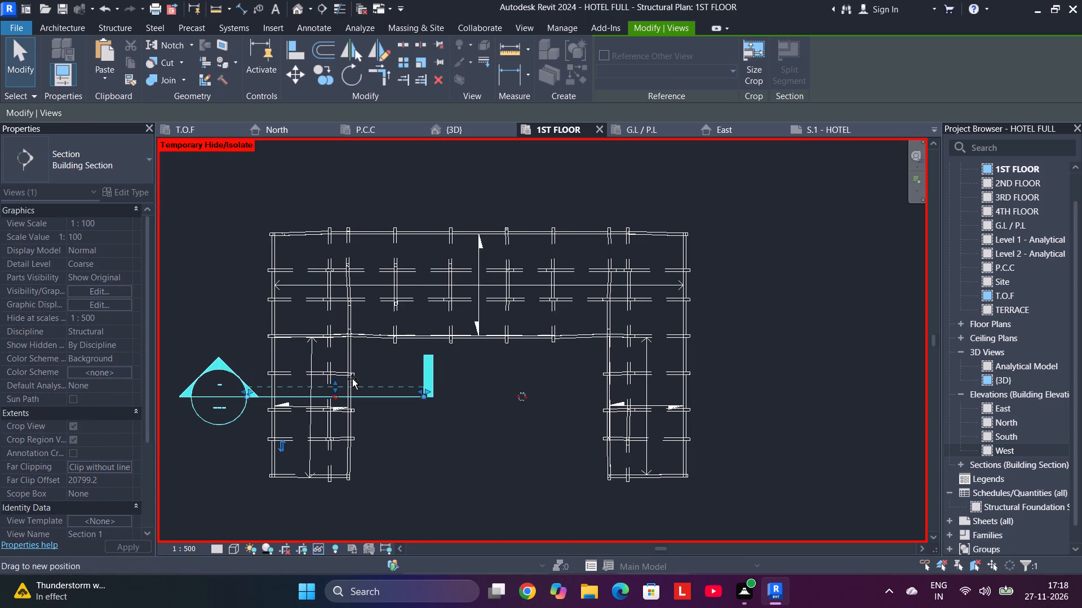
left_click_drag(352, 379, 352, 378)
left_click(446, 363)
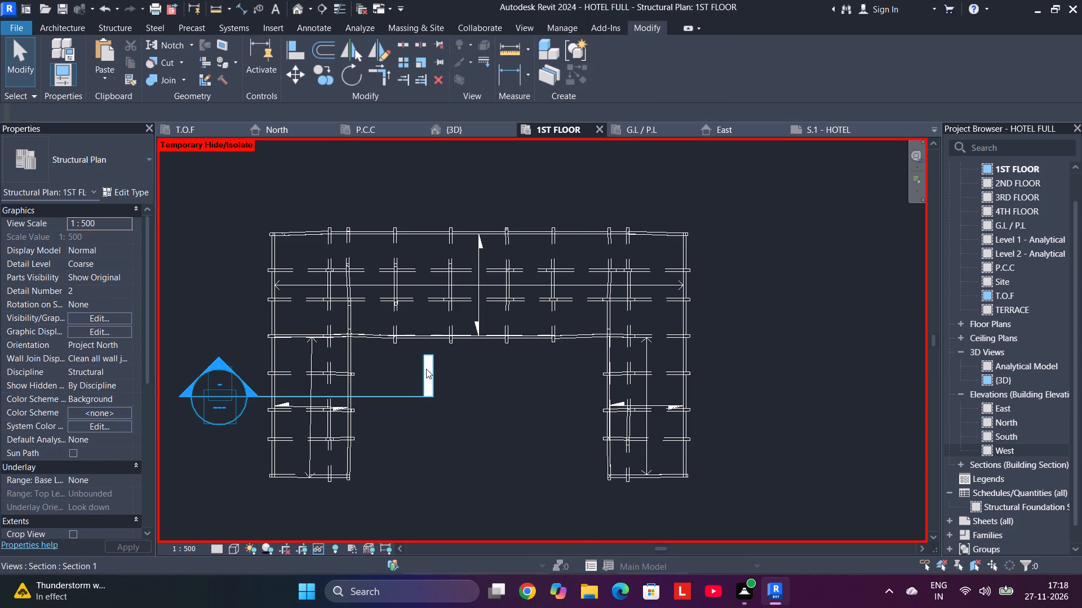
Open the new section's view and crop it vertically to show only the first-floor slab and its beams.
right_click(426, 369)
left_click(484, 256)
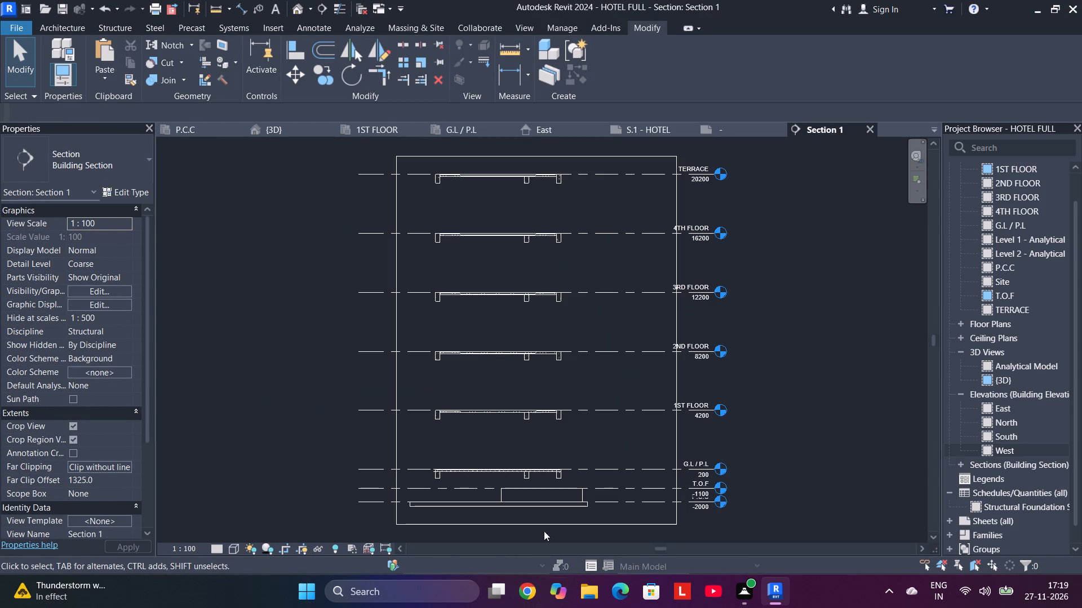
left_click(558, 528)
left_click_drag(530, 522, 547, 437)
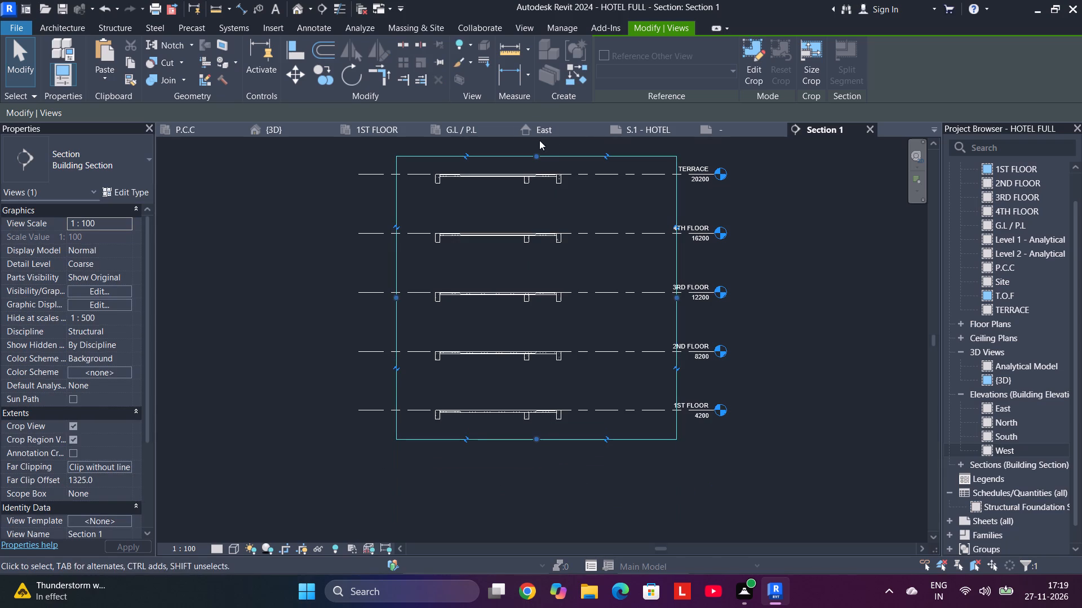
left_click_drag(538, 157, 554, 383)
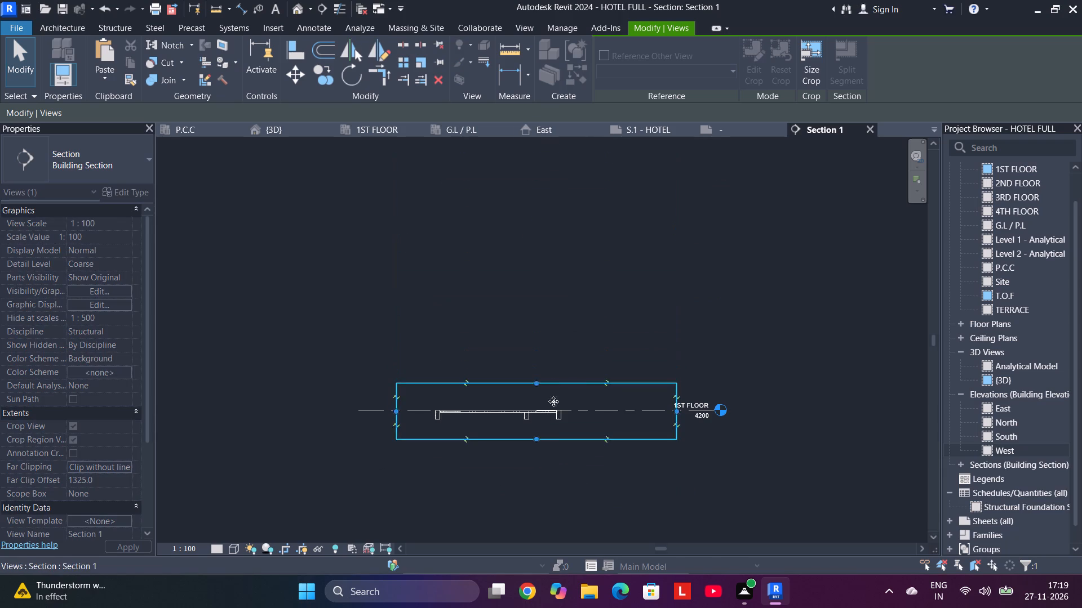
Examine the 20M reinforcement bars in the first-floor slab along the new section.
scroll(531, 424, "up", 16)
middle_click_drag(565, 366, 814, 564)
middle_click_drag(483, 399, 527, 322)
scroll(436, 390, "up", 5)
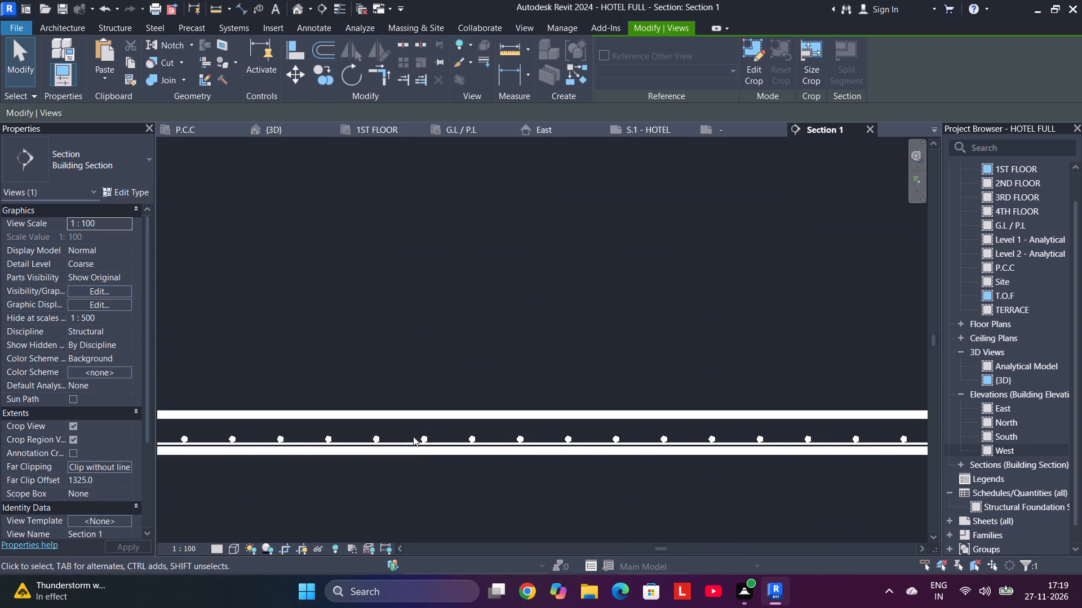
left_click(420, 437)
scroll(453, 346, "down", 4)
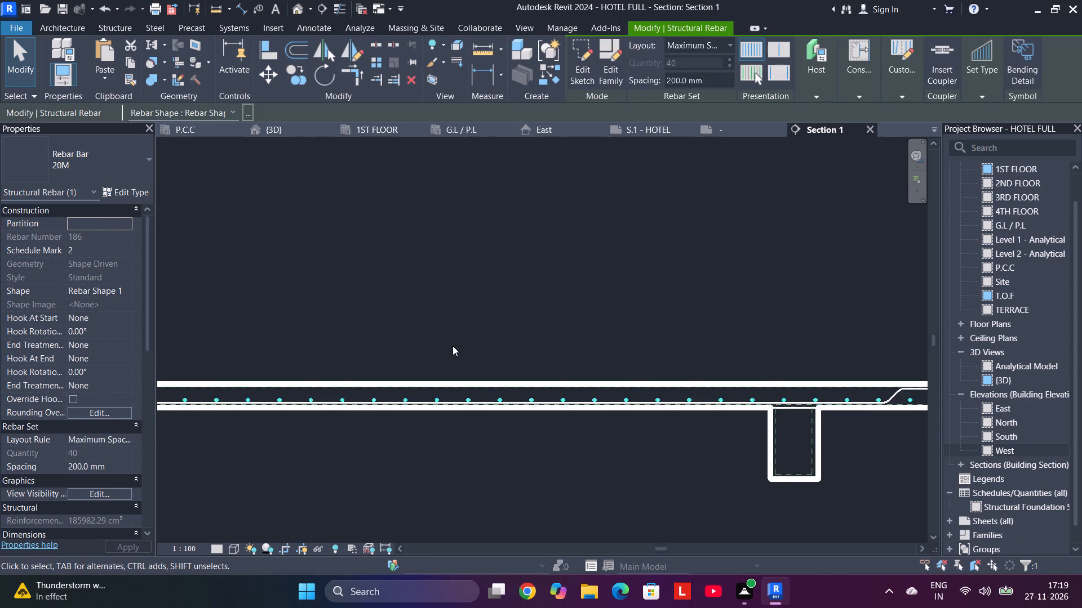
scroll(453, 346, "down", 6)
middle_click_drag(463, 343, 505, 343)
scroll(499, 338, "down", 4)
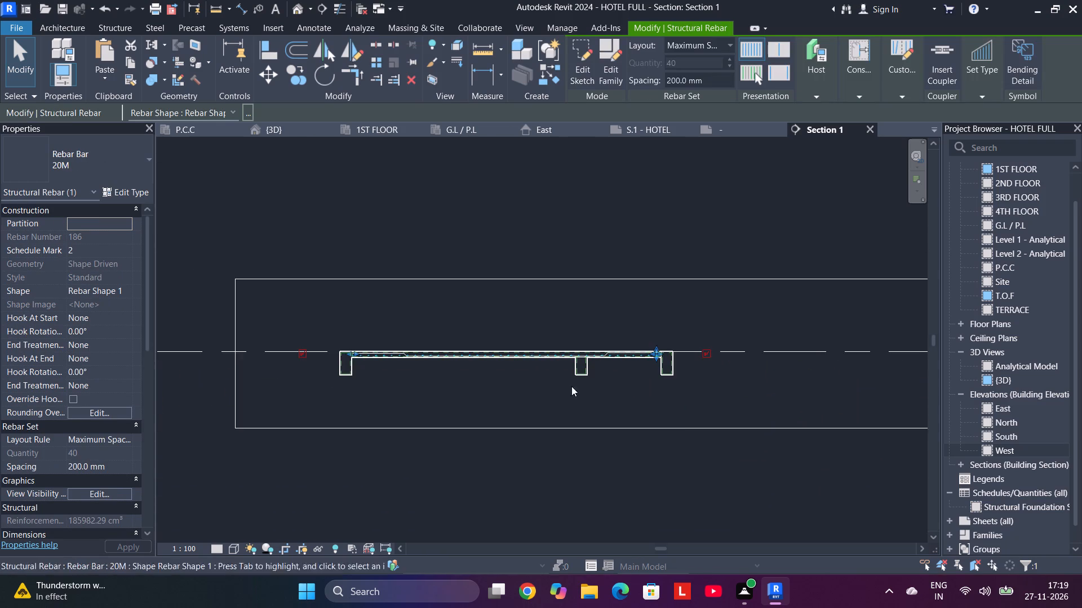
Temporarily hide the 1ST FLOOR level line and the crop boundary in the section view.
left_click_drag(792, 405, 725, 305)
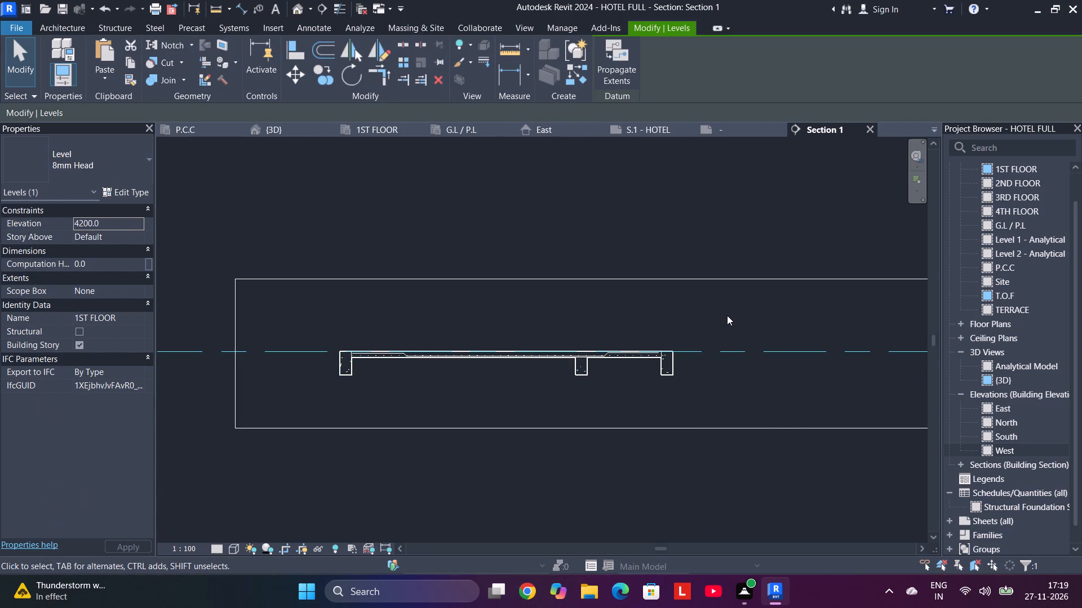
type("HH")
scroll(744, 428, "down", 3)
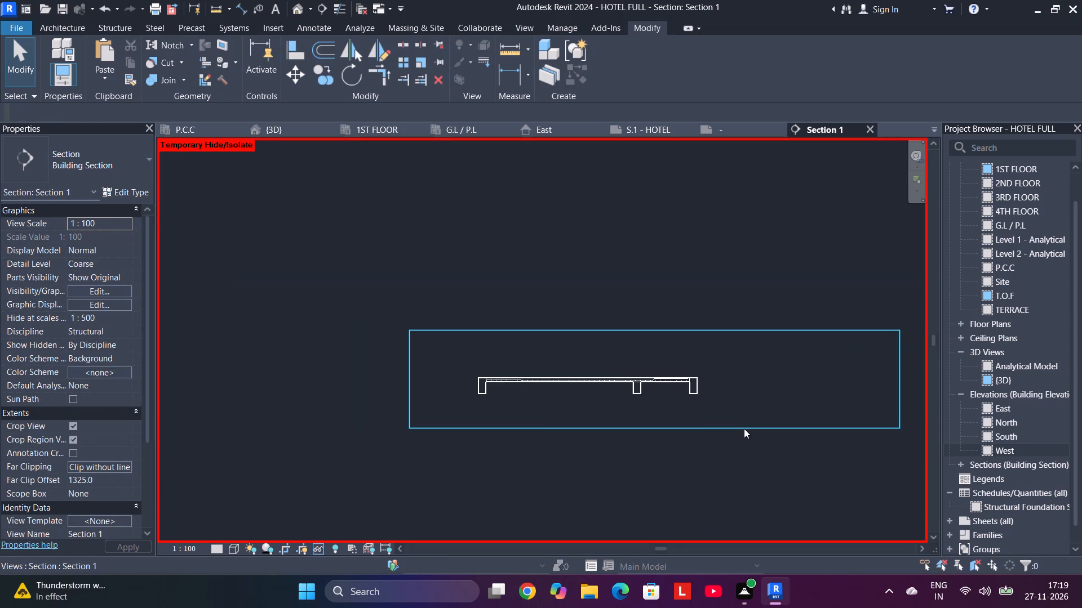
middle_click_drag(743, 433, 735, 448)
left_click_drag(739, 479, 700, 427)
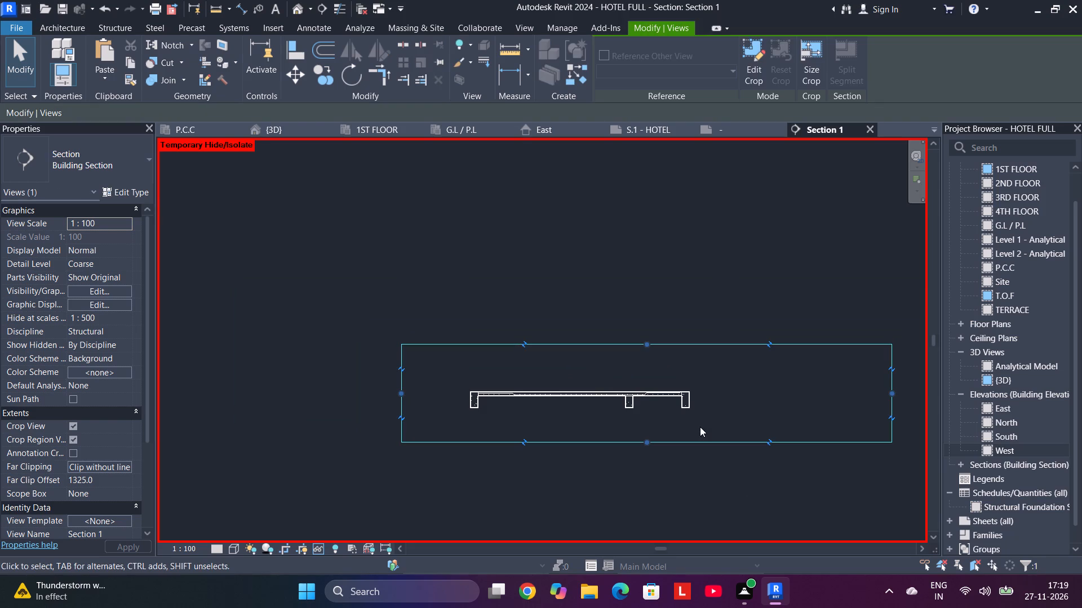
type("HH")
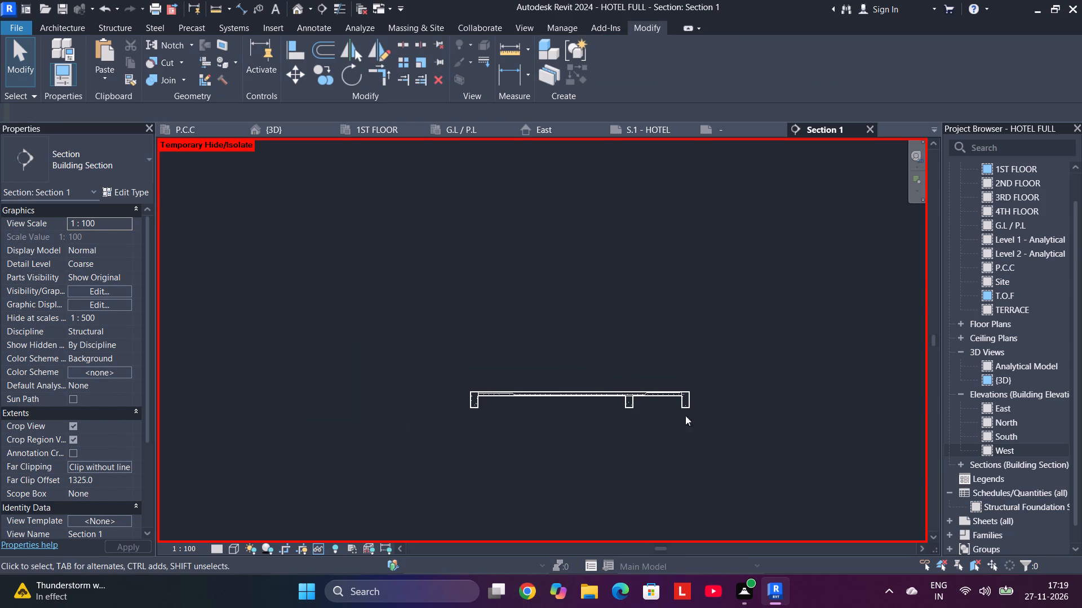
Place the Section 1 view on the S.1 - HOTEL sheet, beside the 3D view near the sheet's upper edge.
left_click(641, 129)
middle_click_drag(760, 333, 761, 347)
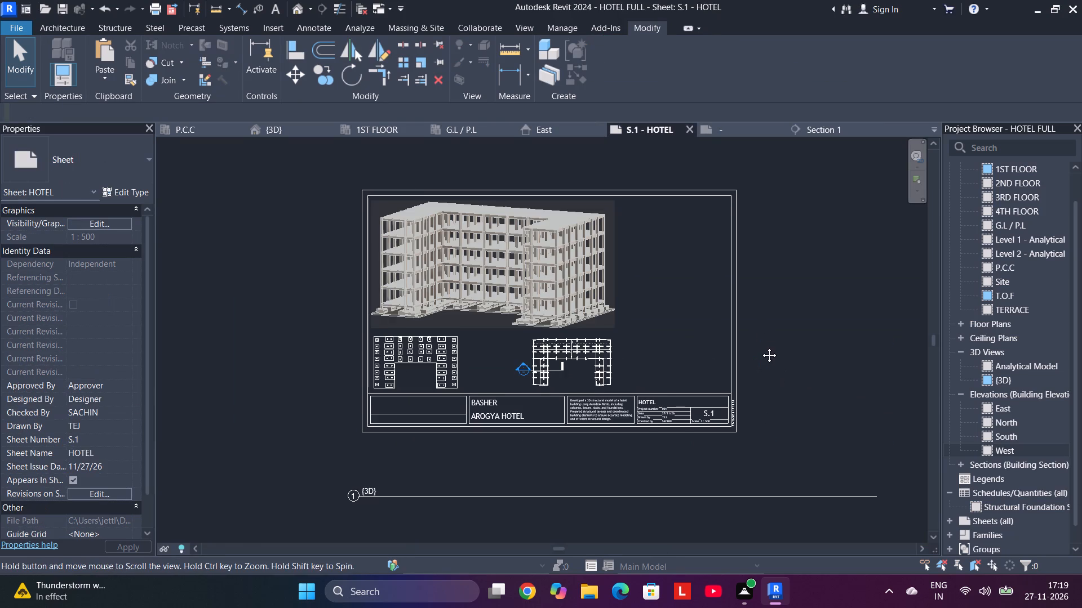
middle_click_drag(761, 347, 693, 357)
left_click(961, 463)
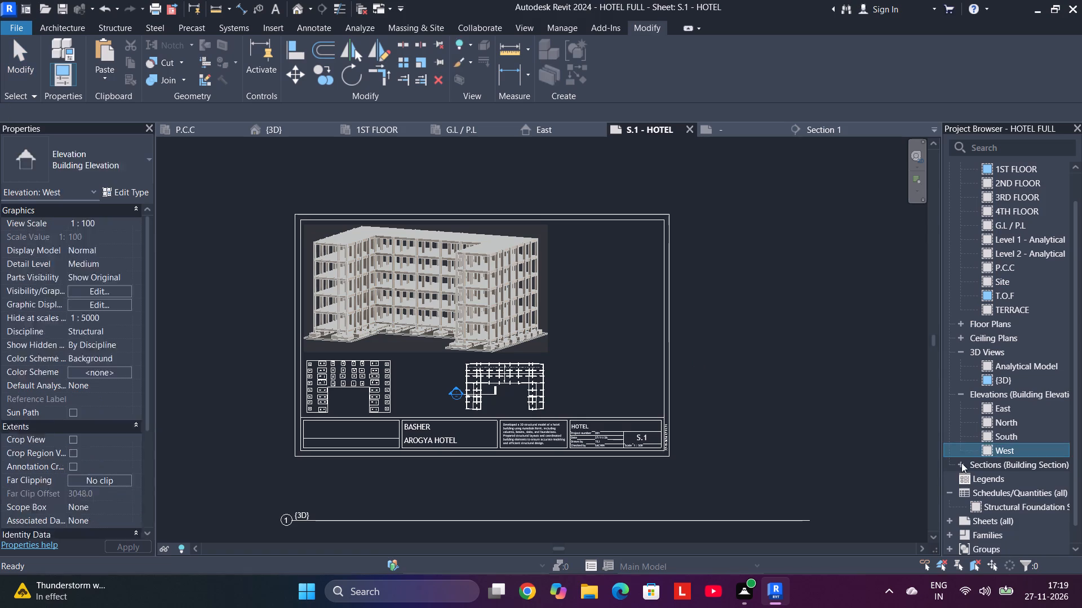
left_click_drag(990, 480, 612, 310)
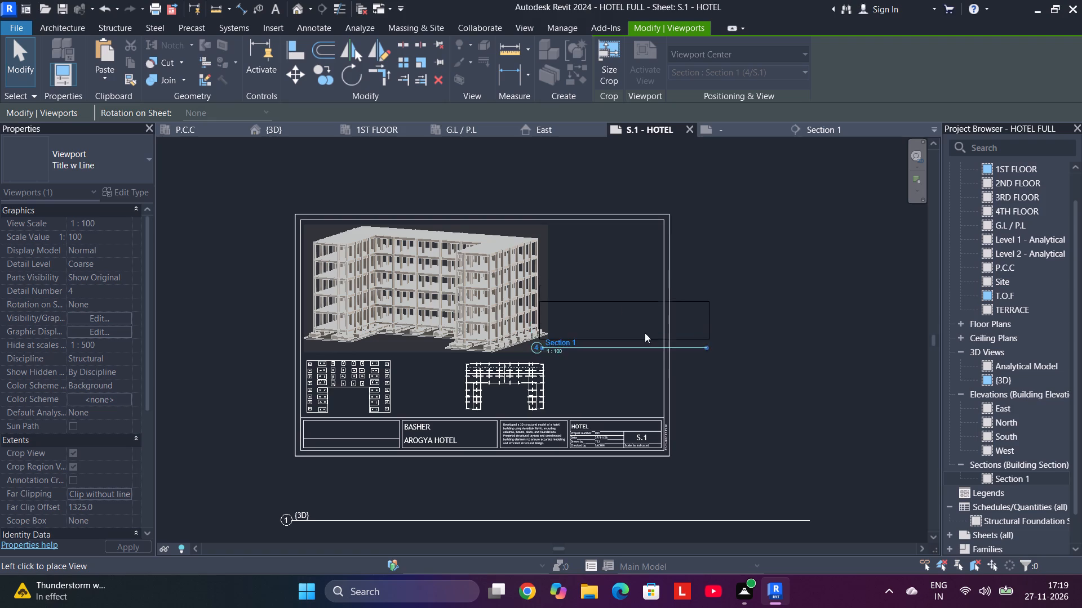
scroll(637, 311, "up", 3)
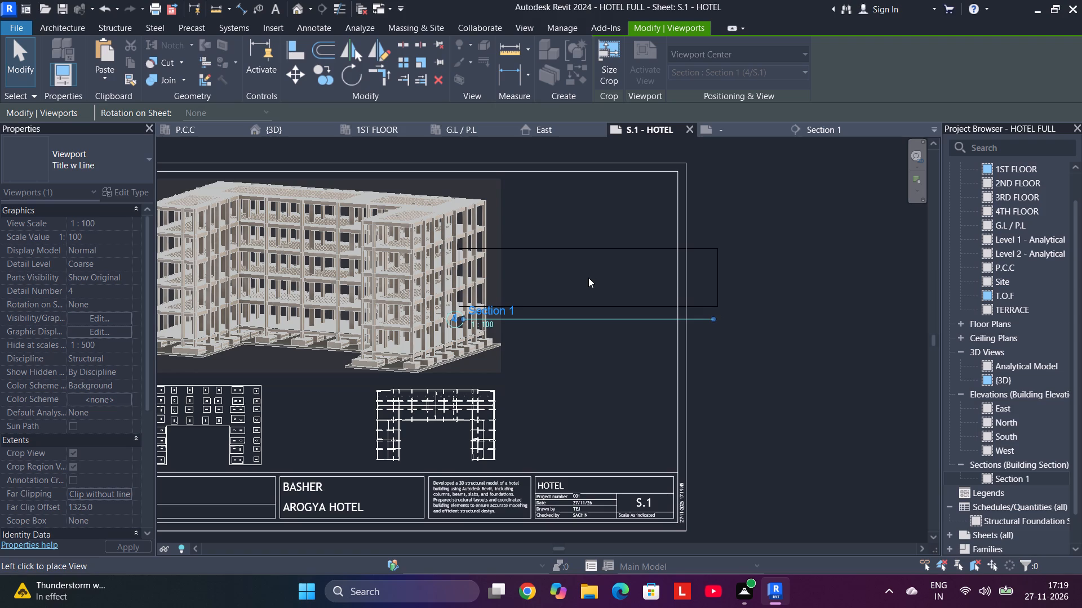
left_click(588, 278)
scroll(599, 382, "down", 3)
scroll(600, 376, "up", 4)
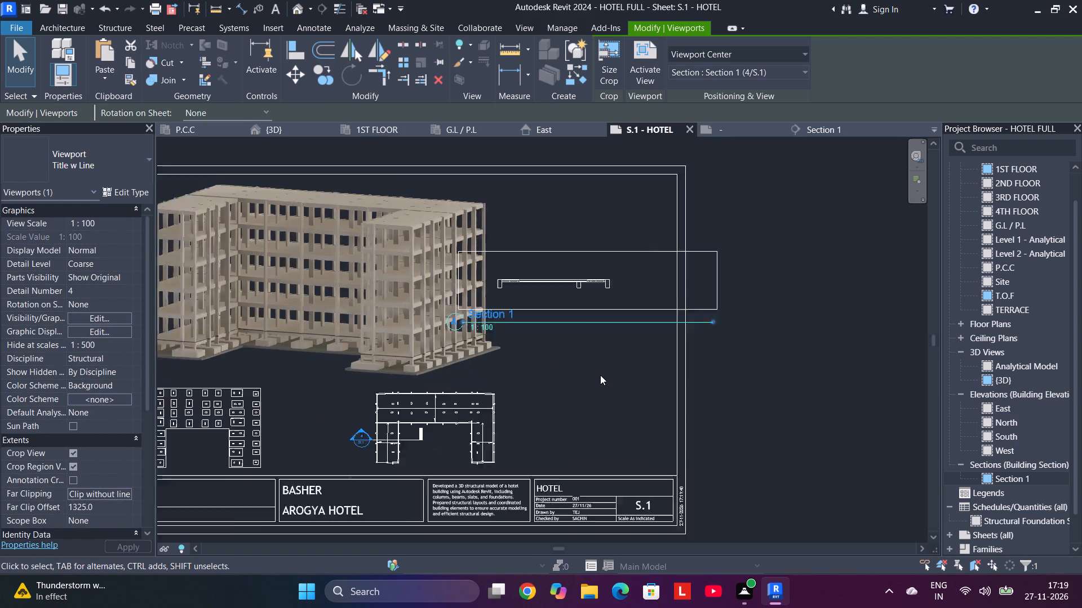
left_click_drag(586, 229, 640, 187)
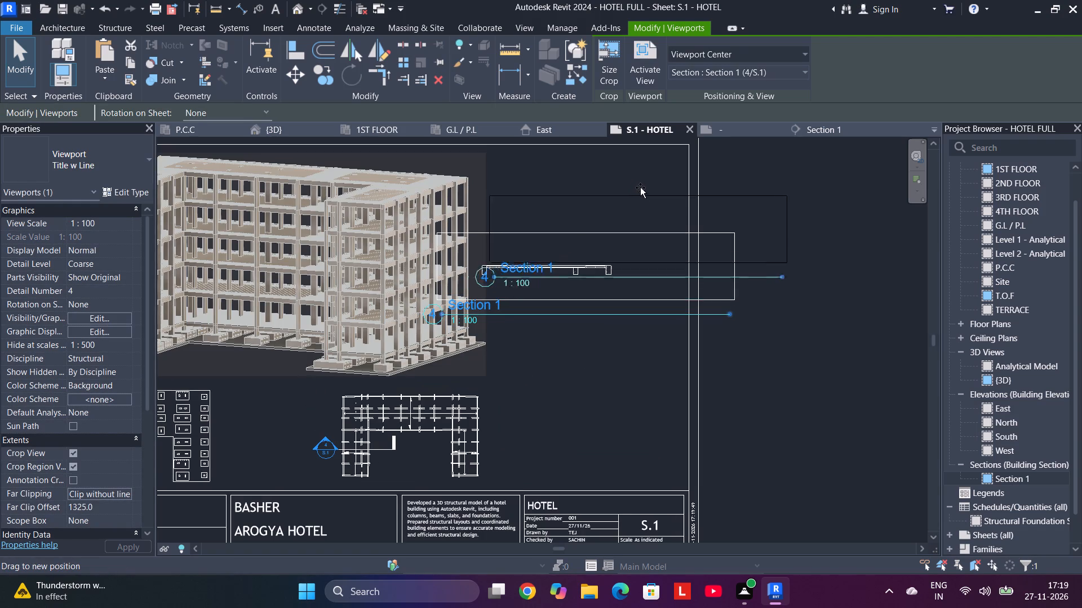
left_click_drag(640, 187, 634, 171)
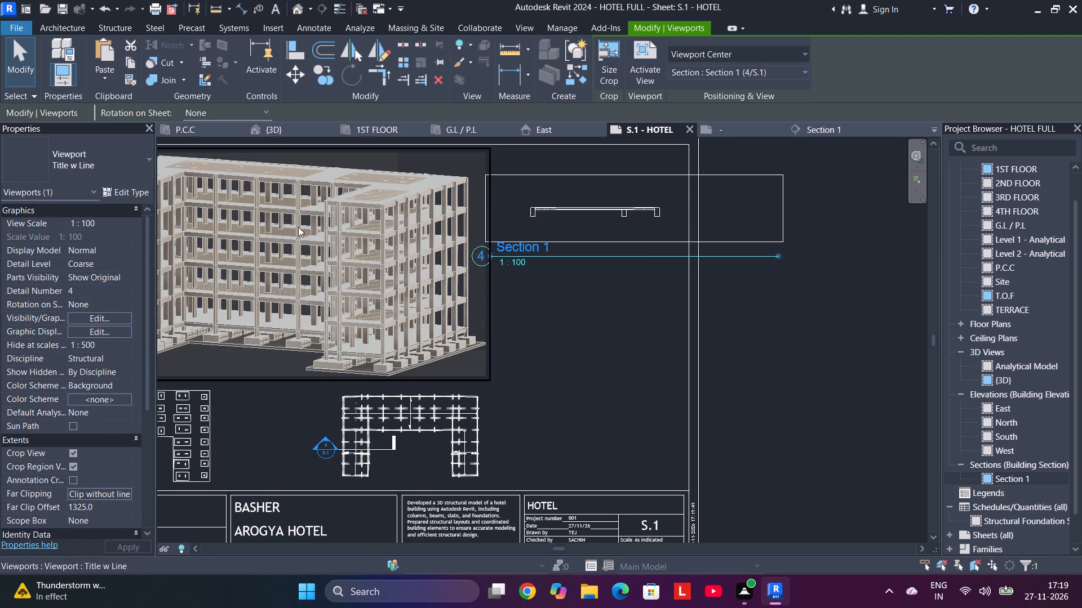
Set the section viewport's view scale to 1 : 50.
left_click(115, 221)
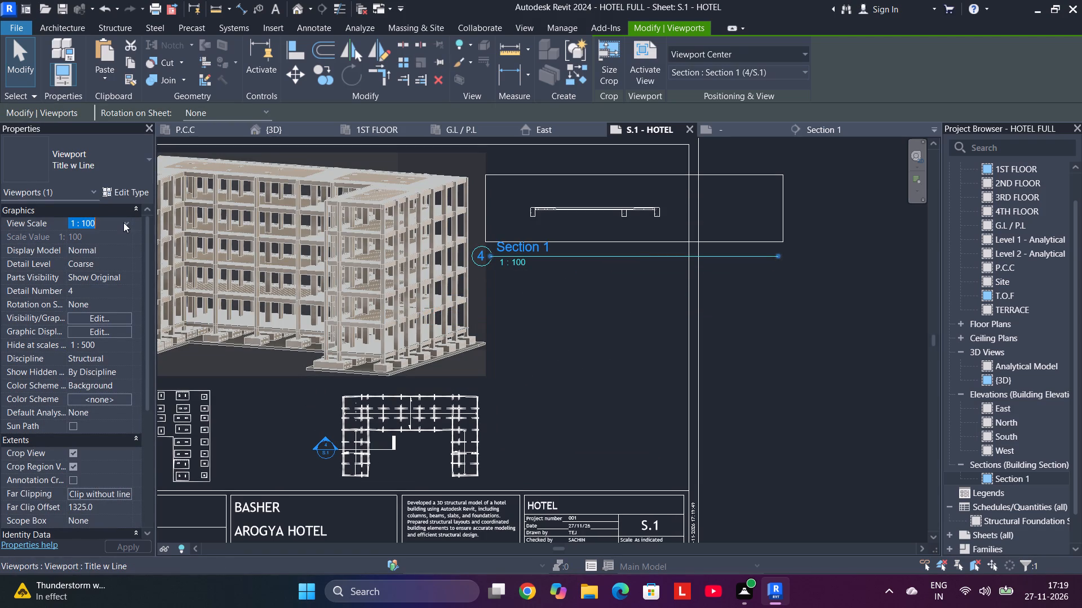
left_click(125, 223)
left_click(105, 248)
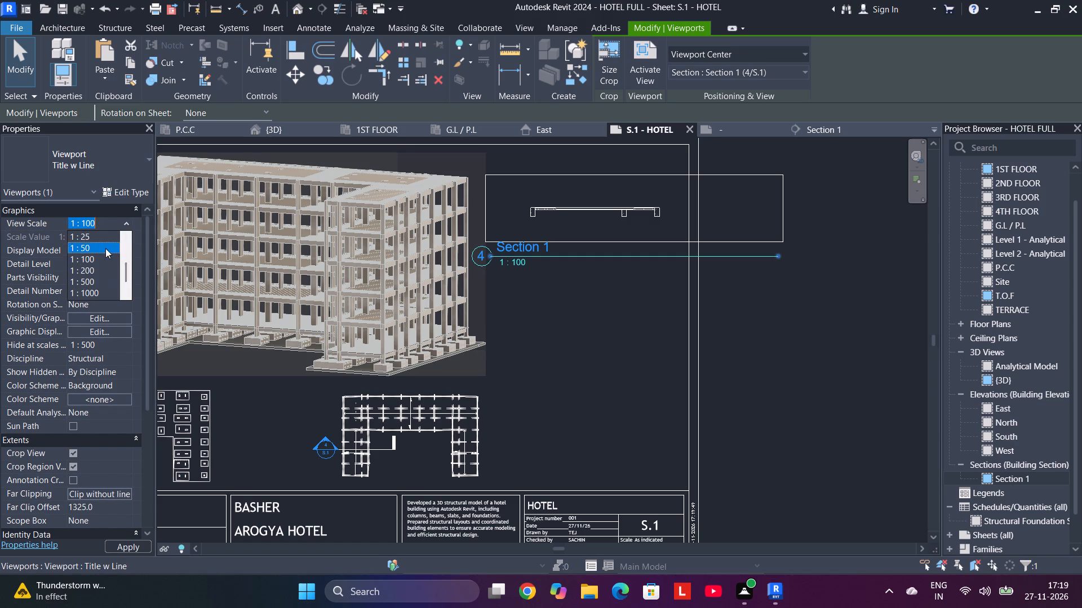
middle_click_drag(662, 340, 661, 394)
middle_click_drag(628, 177, 624, 214)
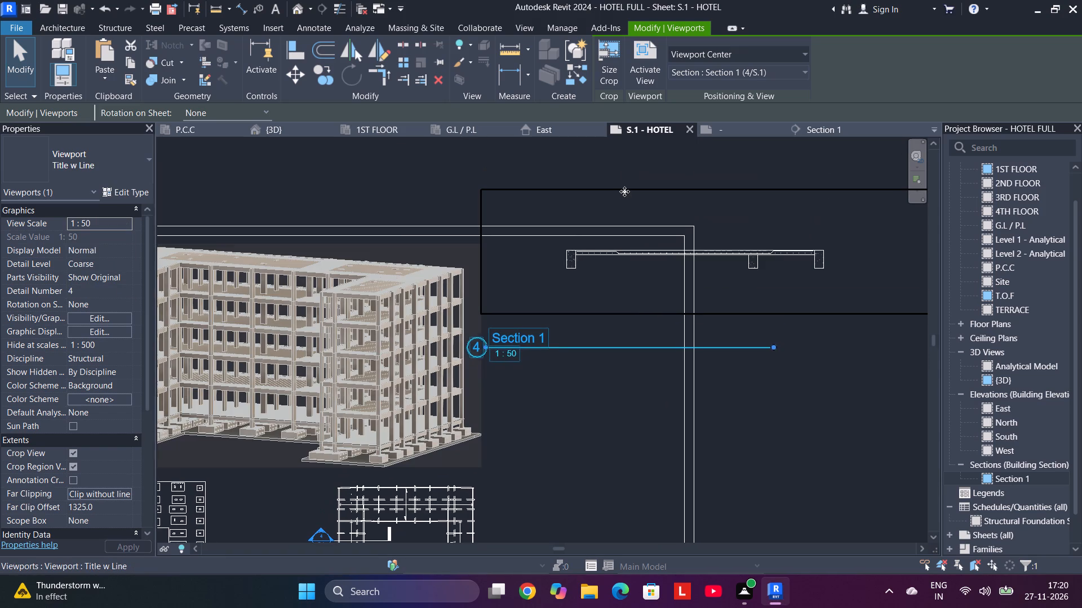
Move the enlarged section viewport down and toward the 3D view, bringing more of the slab inside the sheet border.
left_click_drag(628, 189, 533, 245)
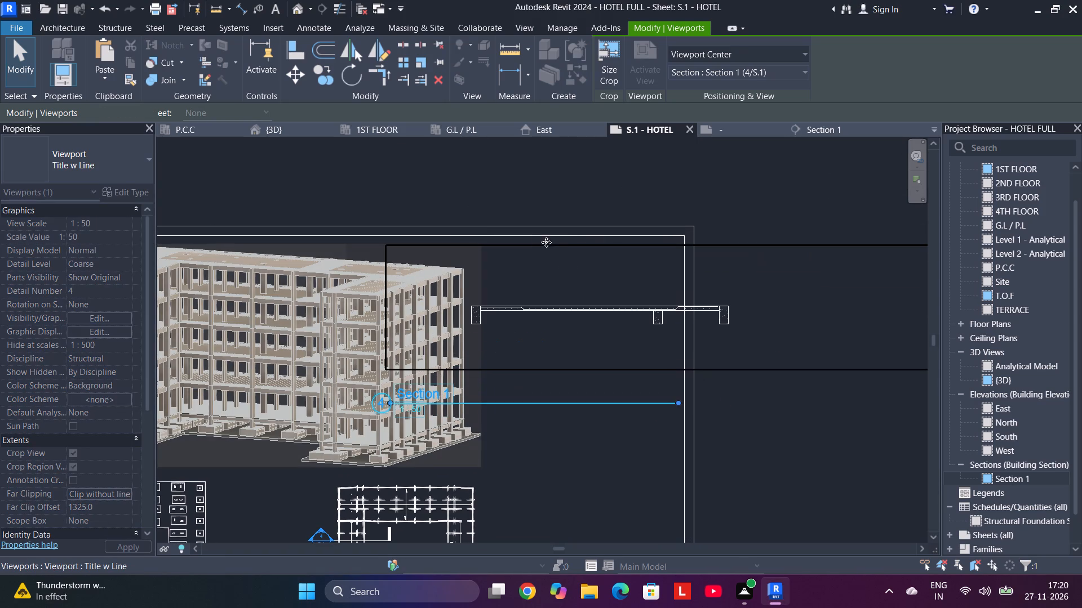
middle_click_drag(752, 218, 749, 169)
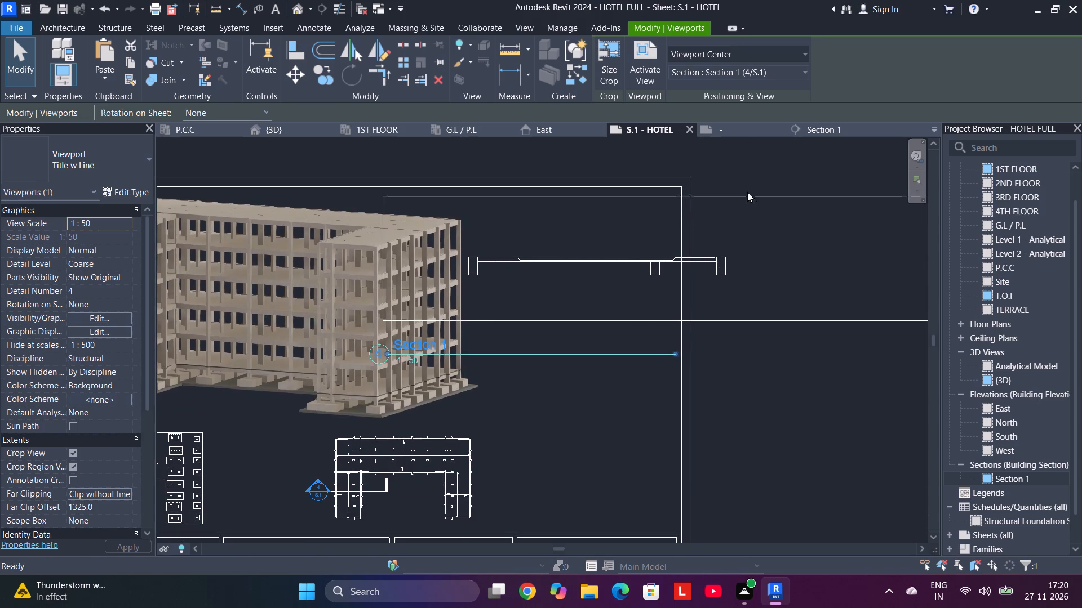
middle_click_drag(725, 236, 725, 197)
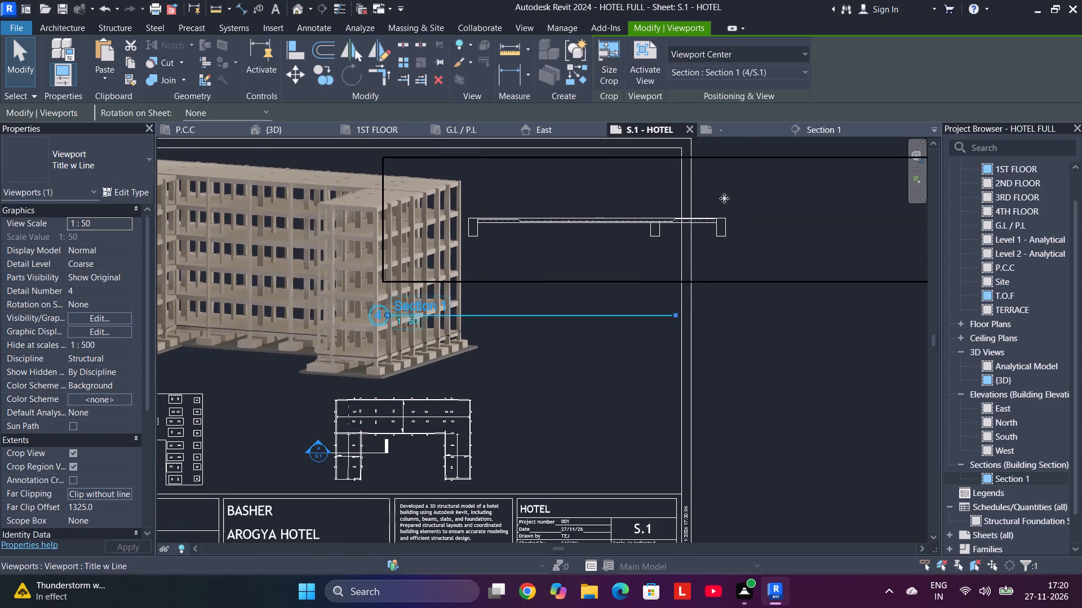
scroll(622, 372, "down", 2)
middle_click_drag(617, 368, 613, 366)
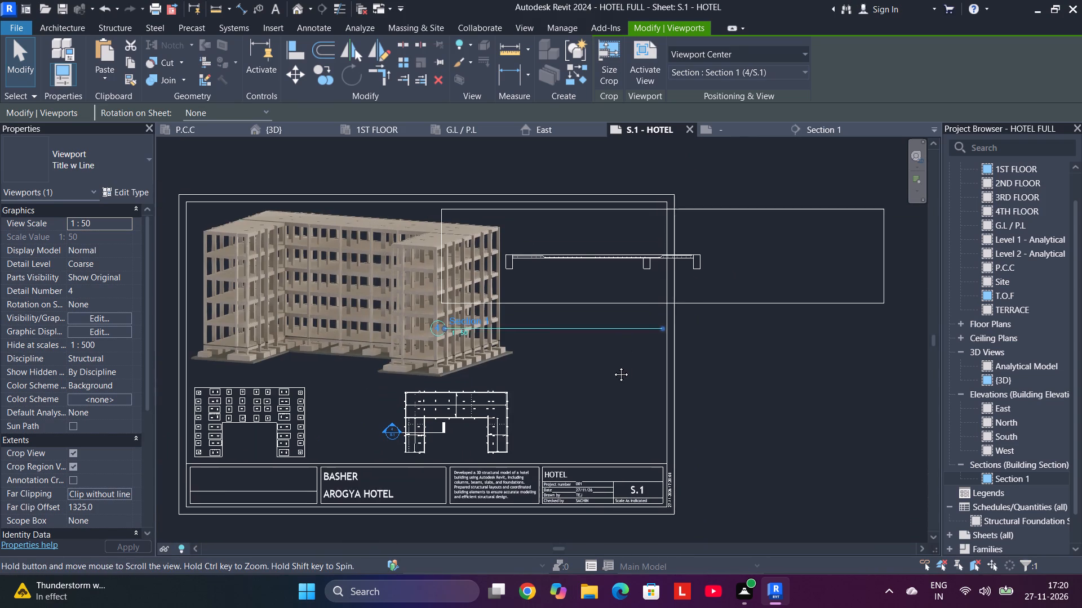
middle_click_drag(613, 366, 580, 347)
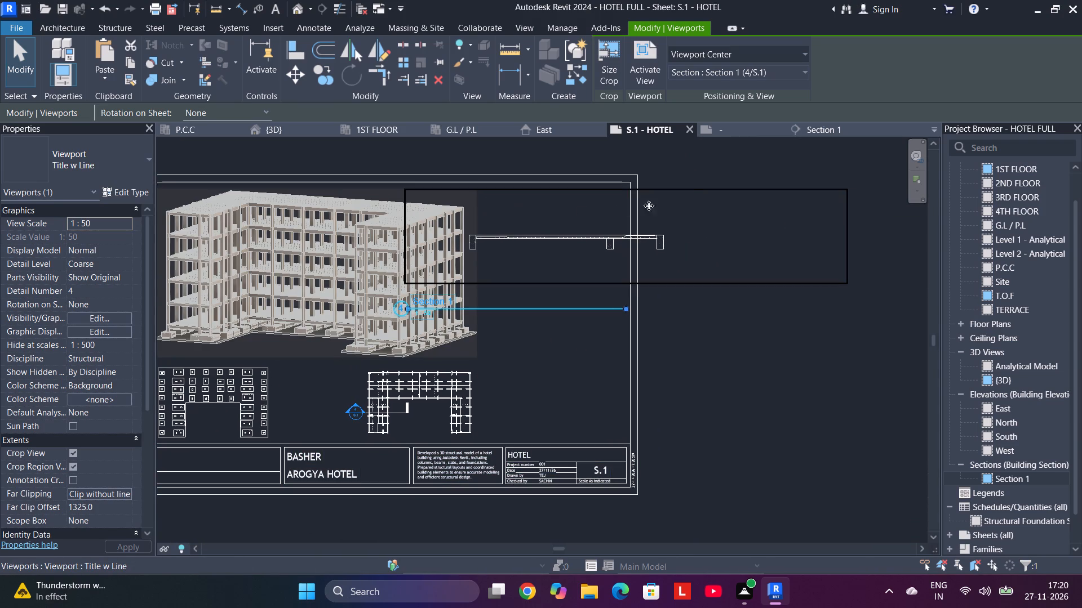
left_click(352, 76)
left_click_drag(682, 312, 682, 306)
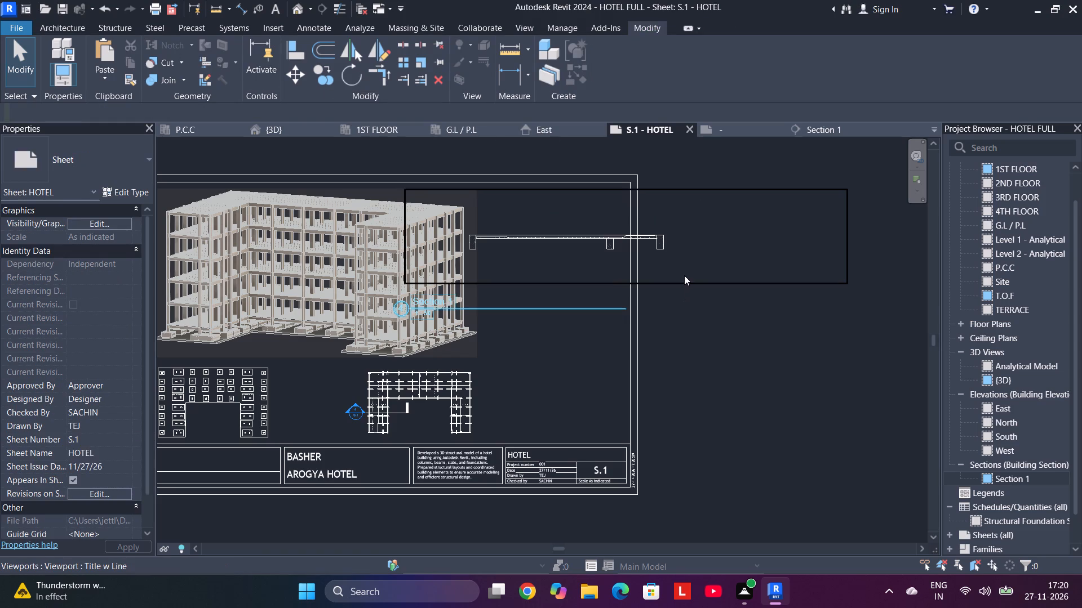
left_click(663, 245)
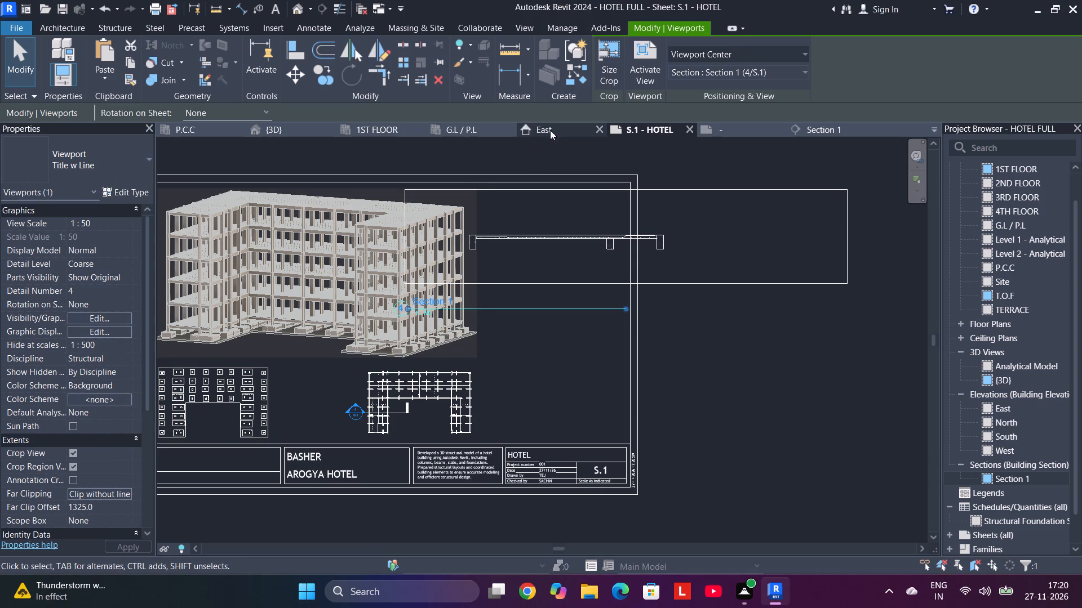
Check which slab and beam elements the Section 1 view contains, and return to the S.1 - HOTEL sheet.
left_click(826, 133)
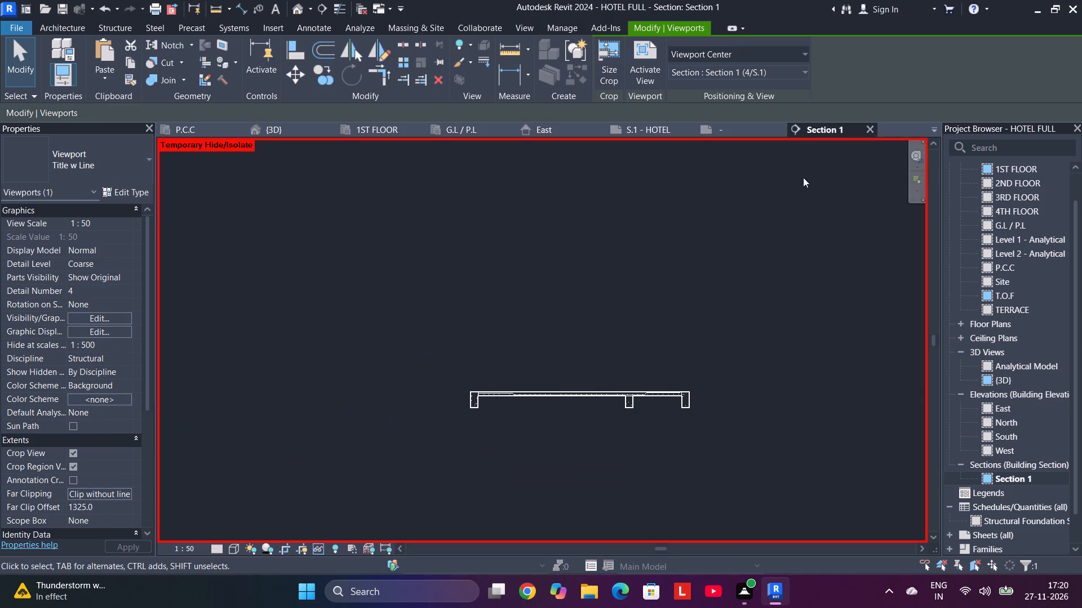
scroll(689, 394, "down", 4)
scroll(732, 437, "up", 5)
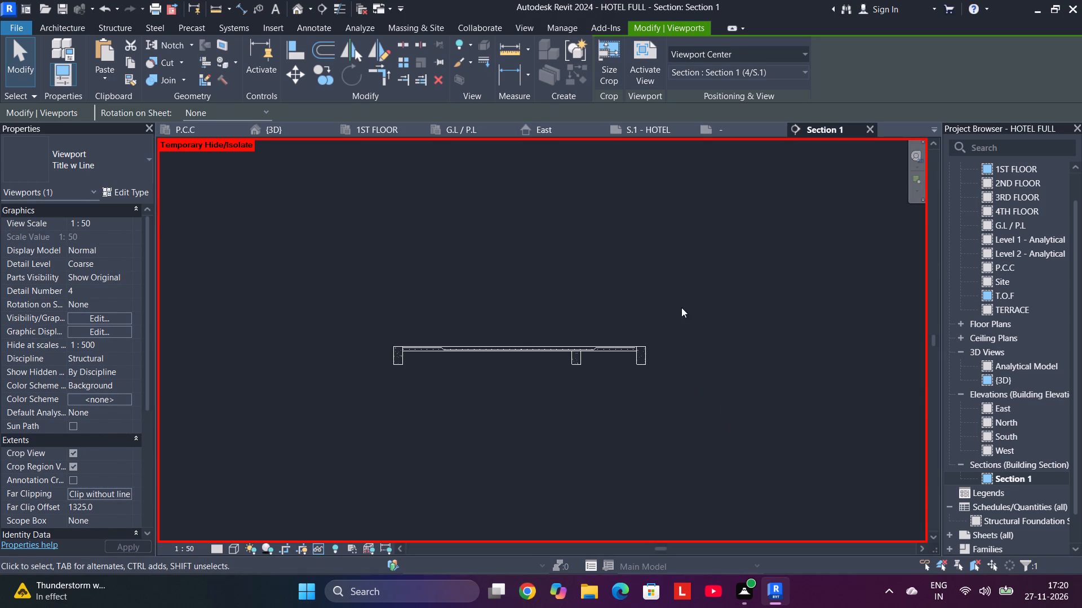
left_click_drag(715, 419, 322, 296)
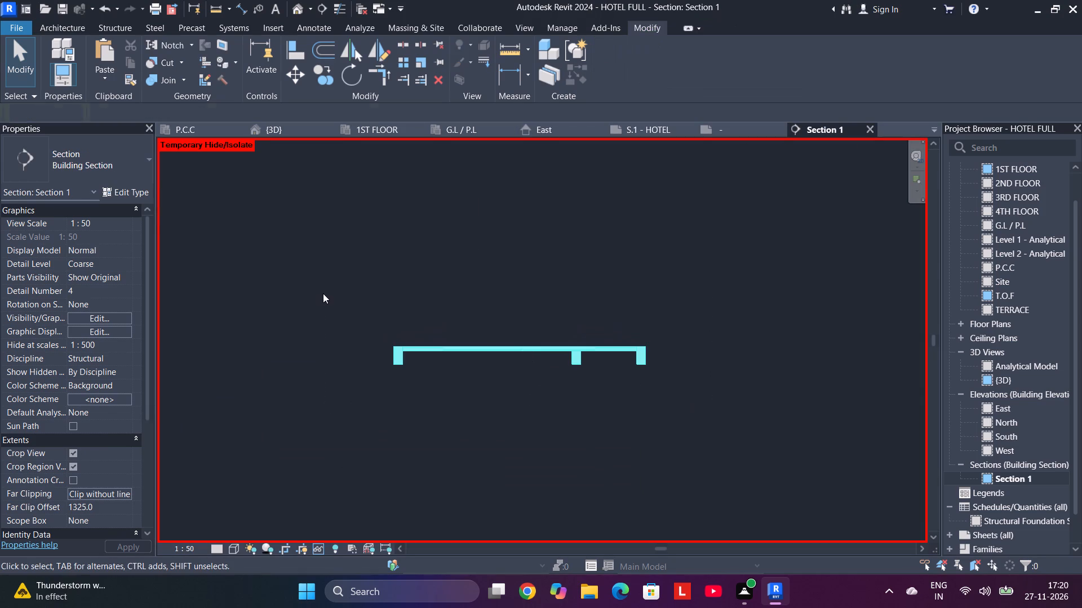
left_click(323, 293)
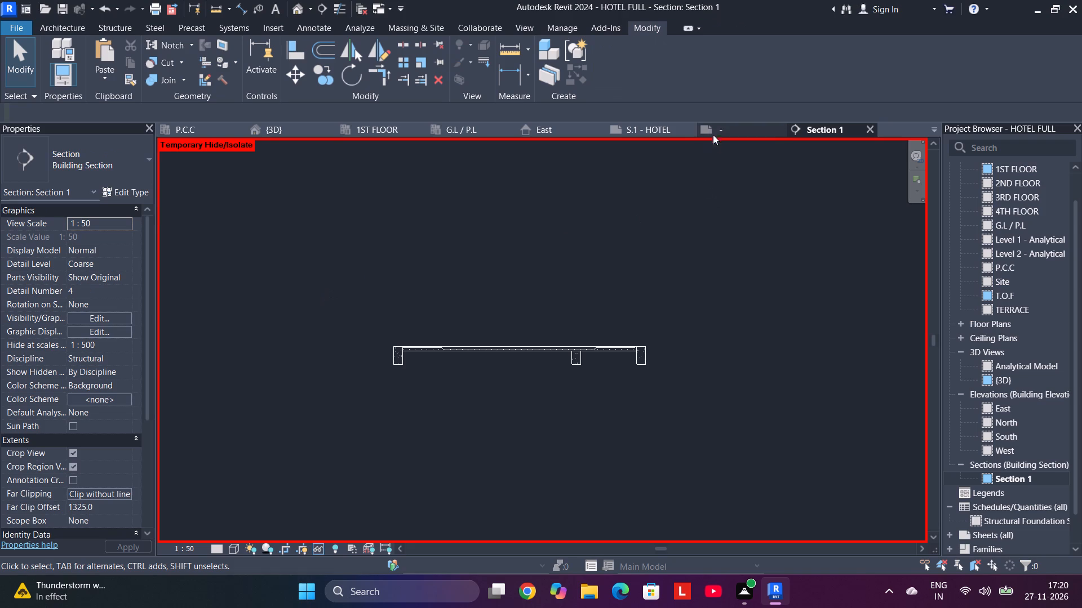
left_click(636, 127)
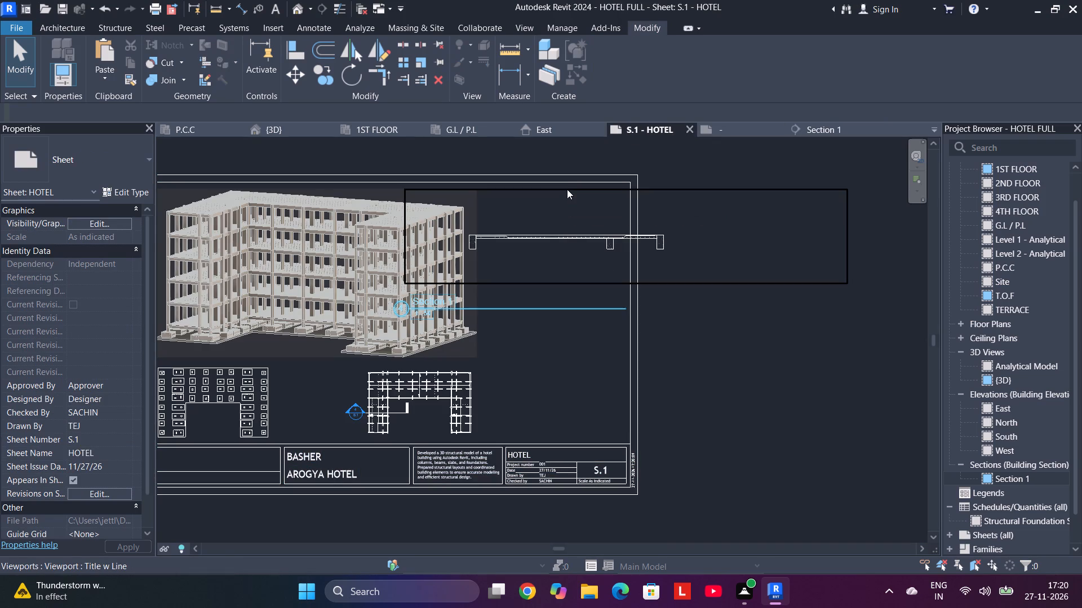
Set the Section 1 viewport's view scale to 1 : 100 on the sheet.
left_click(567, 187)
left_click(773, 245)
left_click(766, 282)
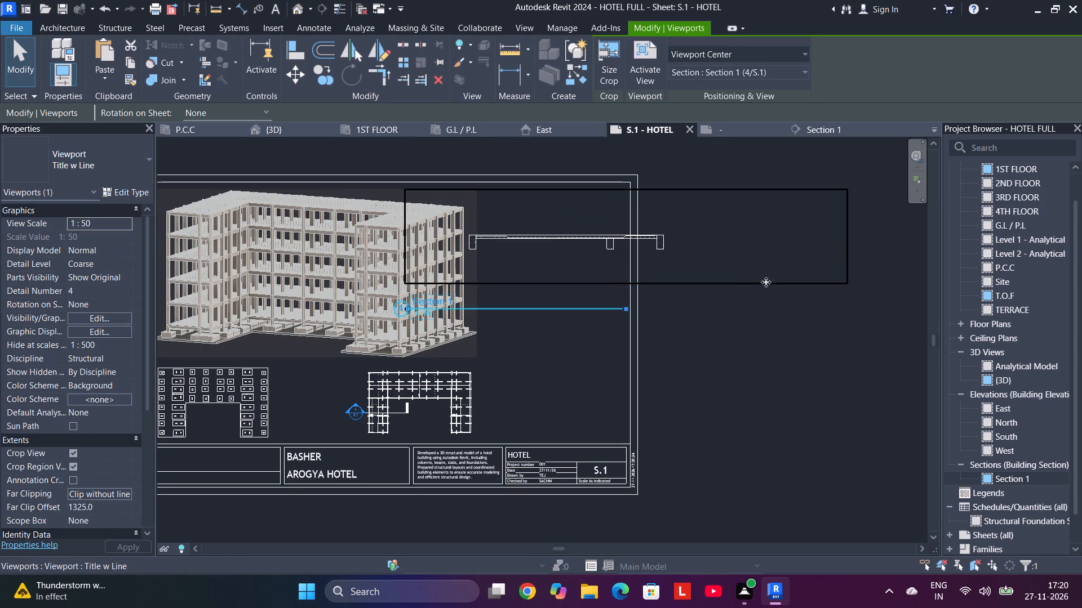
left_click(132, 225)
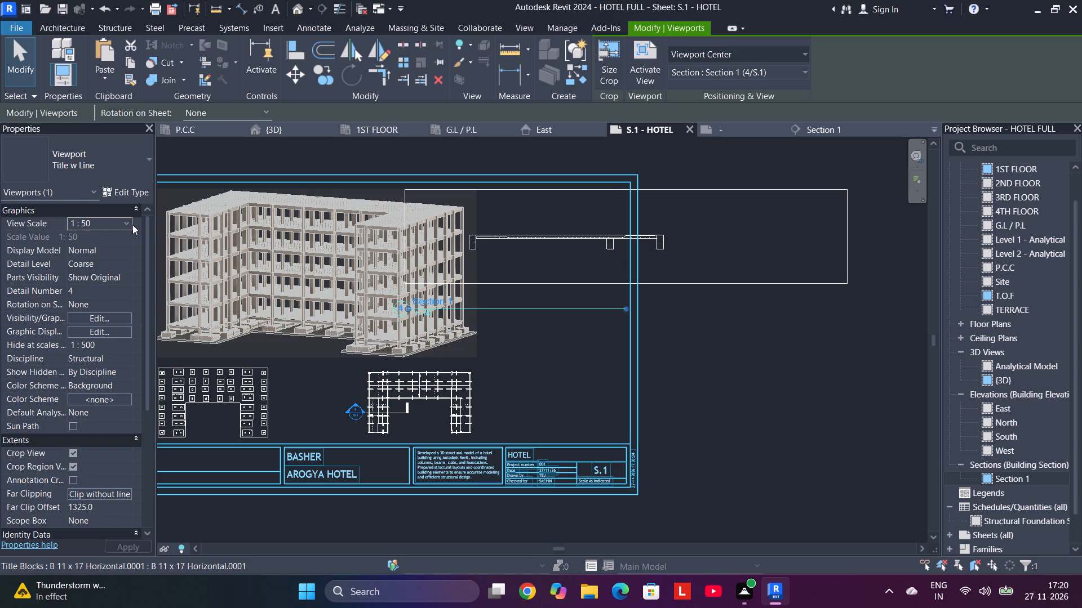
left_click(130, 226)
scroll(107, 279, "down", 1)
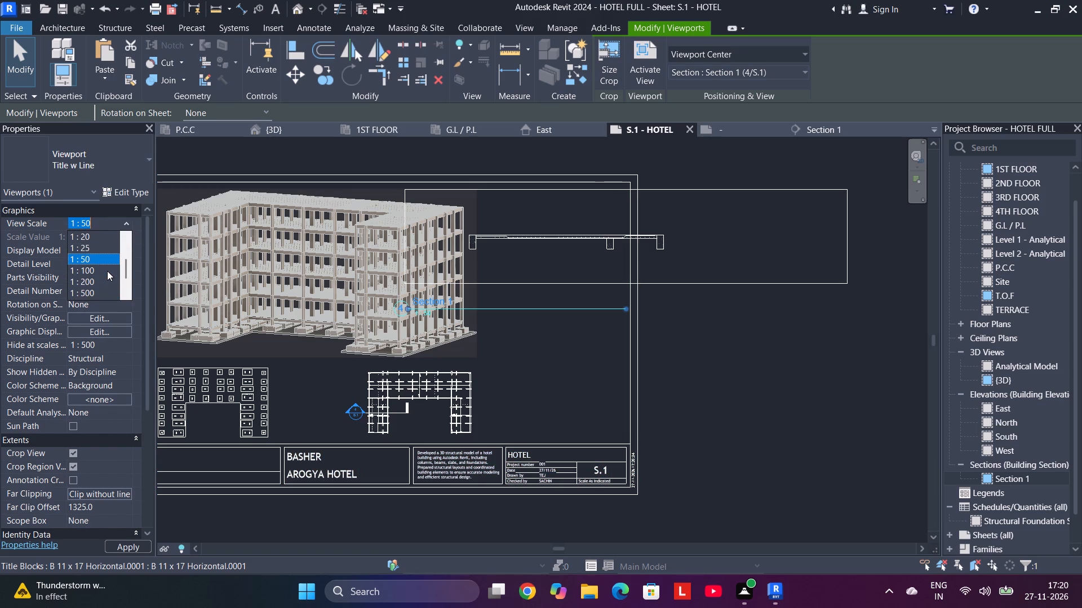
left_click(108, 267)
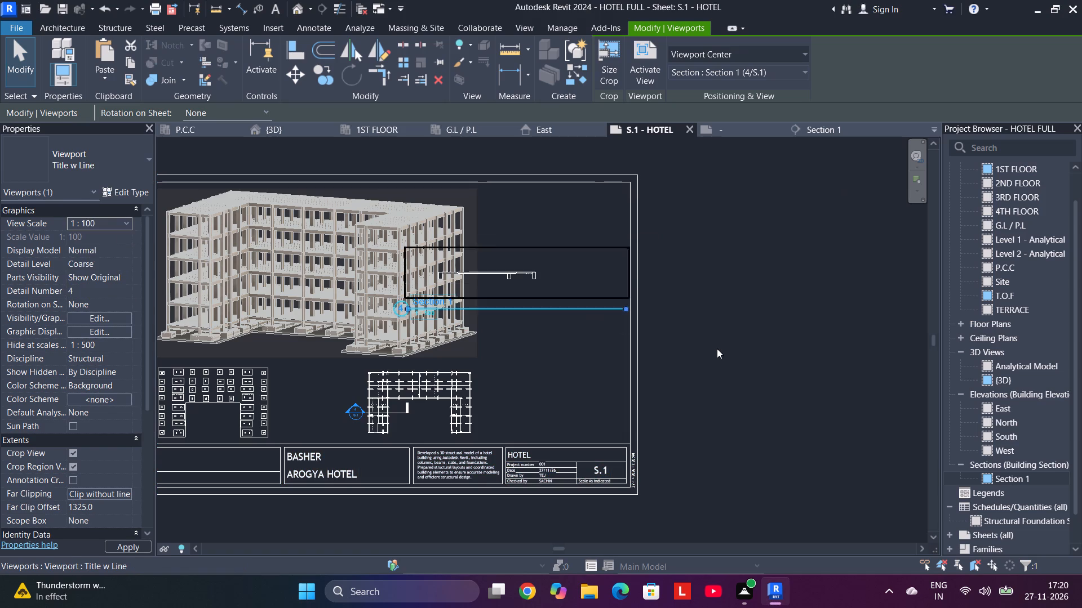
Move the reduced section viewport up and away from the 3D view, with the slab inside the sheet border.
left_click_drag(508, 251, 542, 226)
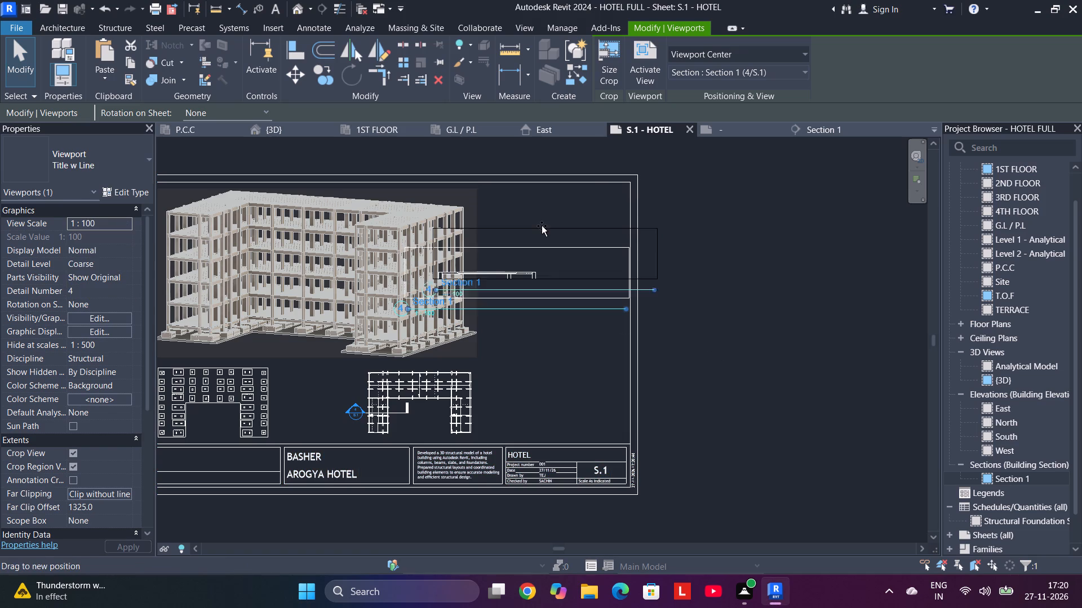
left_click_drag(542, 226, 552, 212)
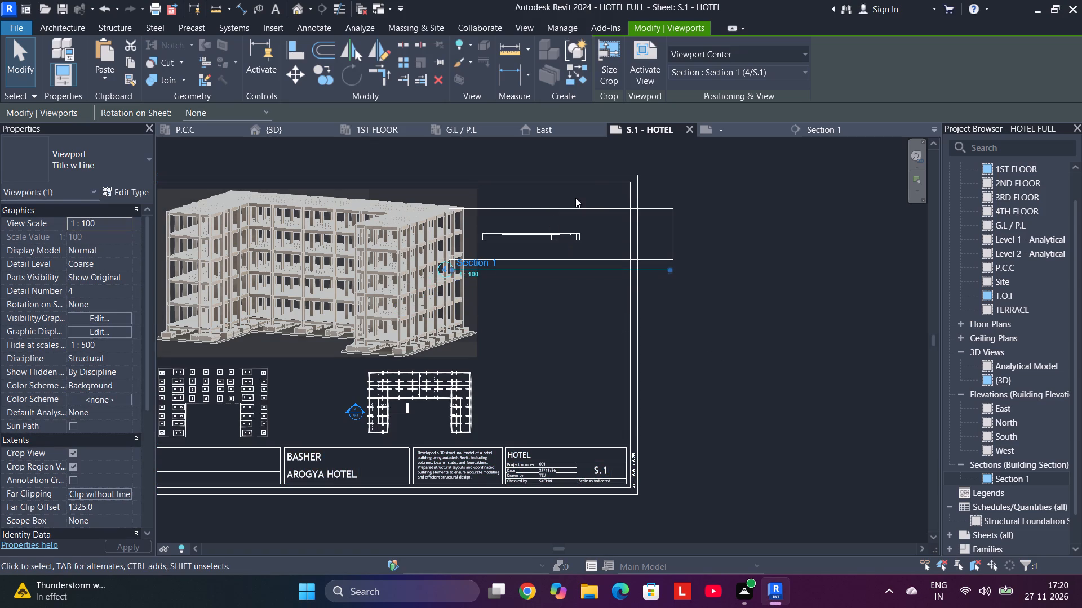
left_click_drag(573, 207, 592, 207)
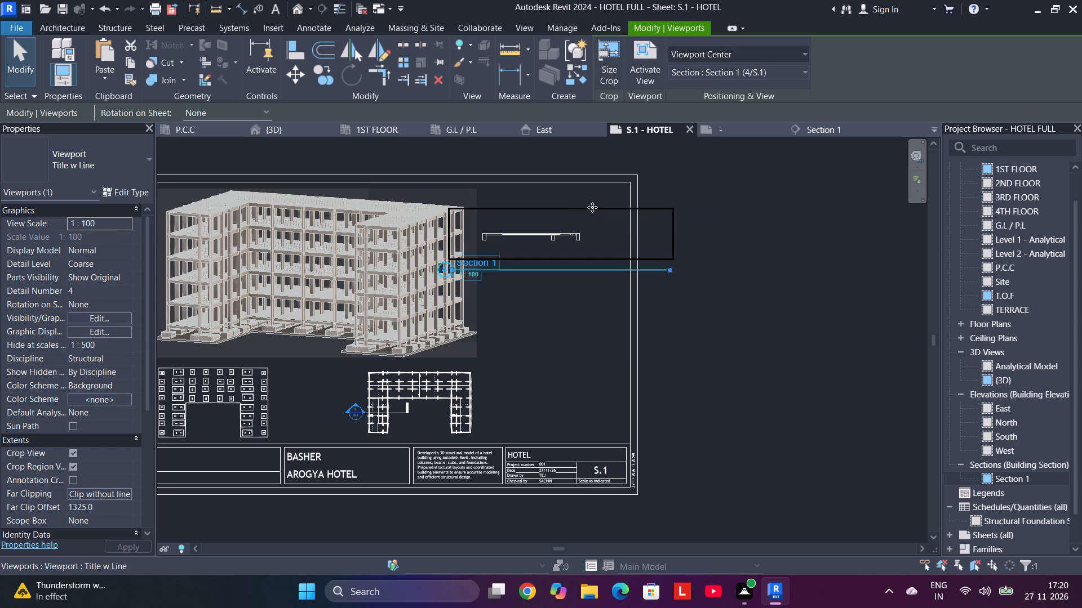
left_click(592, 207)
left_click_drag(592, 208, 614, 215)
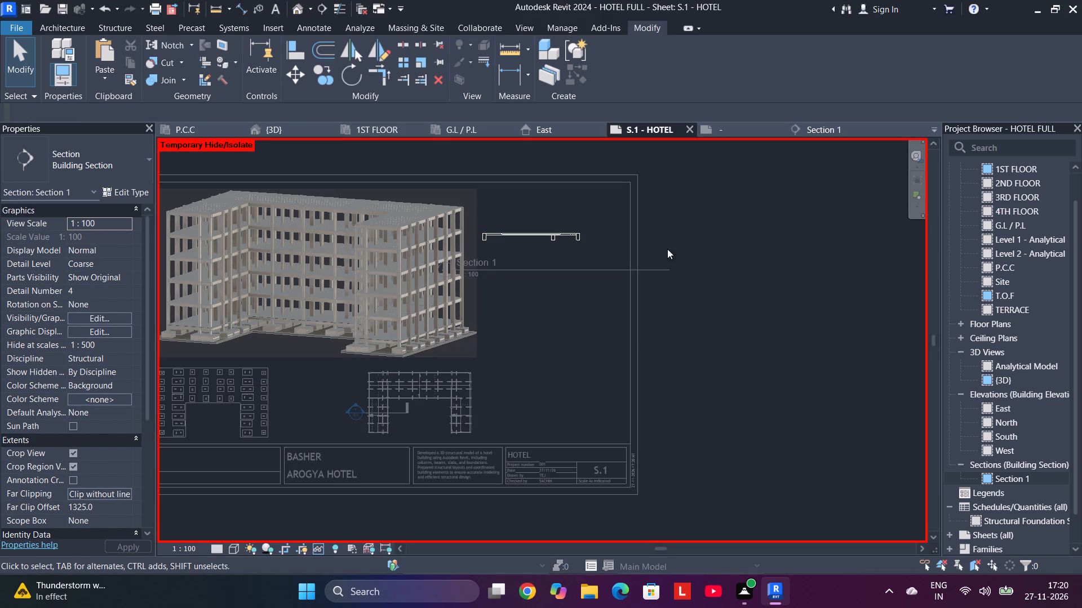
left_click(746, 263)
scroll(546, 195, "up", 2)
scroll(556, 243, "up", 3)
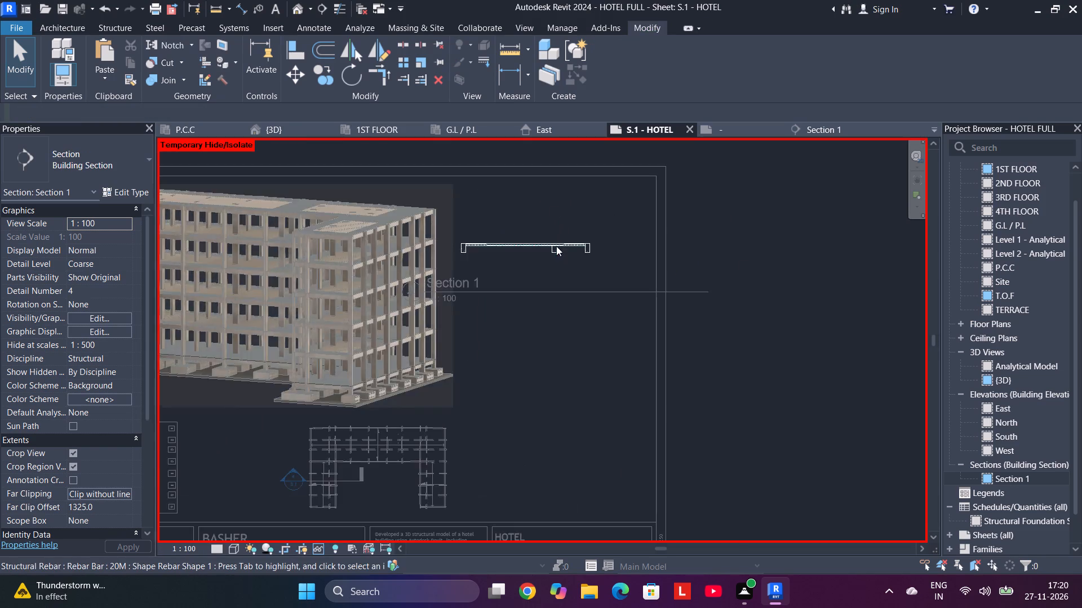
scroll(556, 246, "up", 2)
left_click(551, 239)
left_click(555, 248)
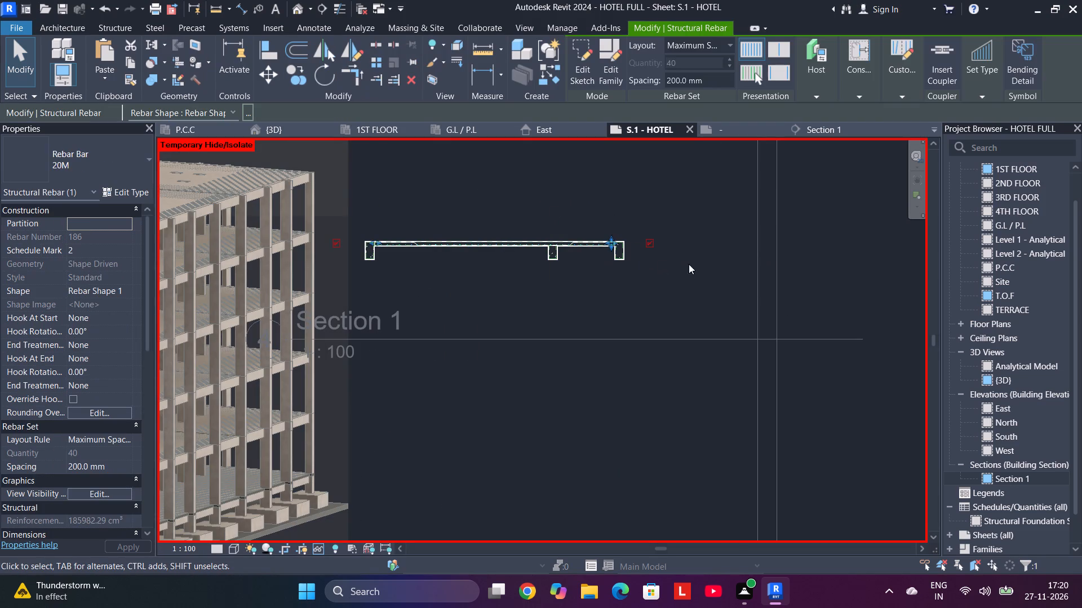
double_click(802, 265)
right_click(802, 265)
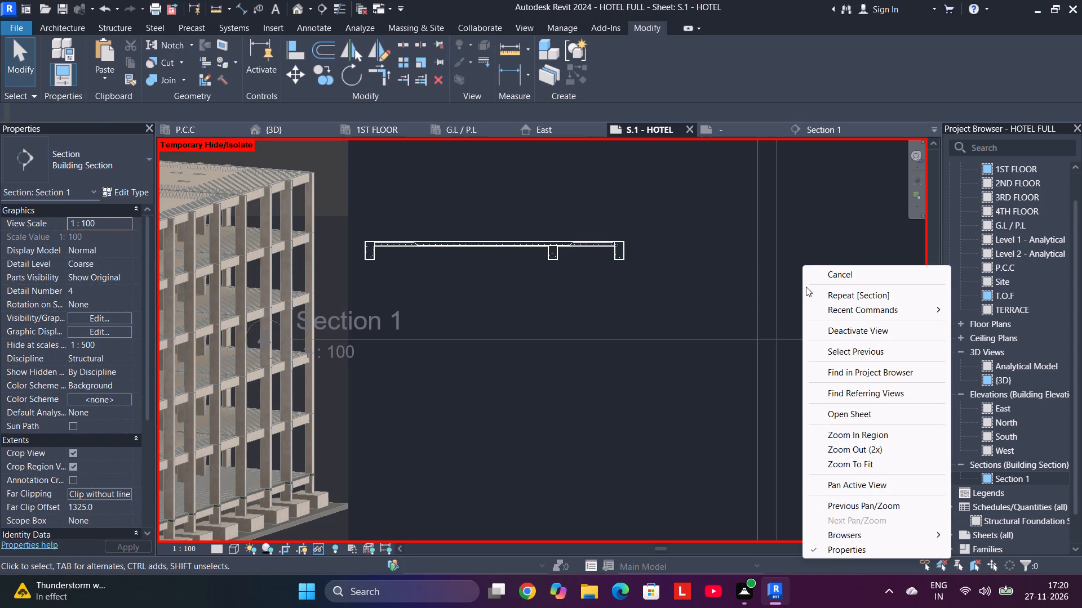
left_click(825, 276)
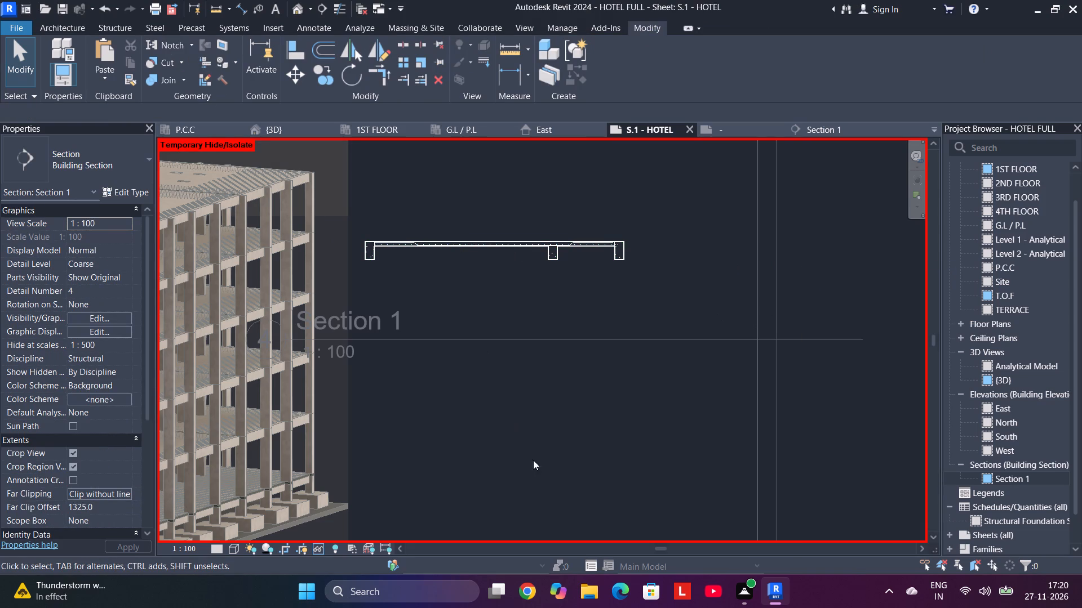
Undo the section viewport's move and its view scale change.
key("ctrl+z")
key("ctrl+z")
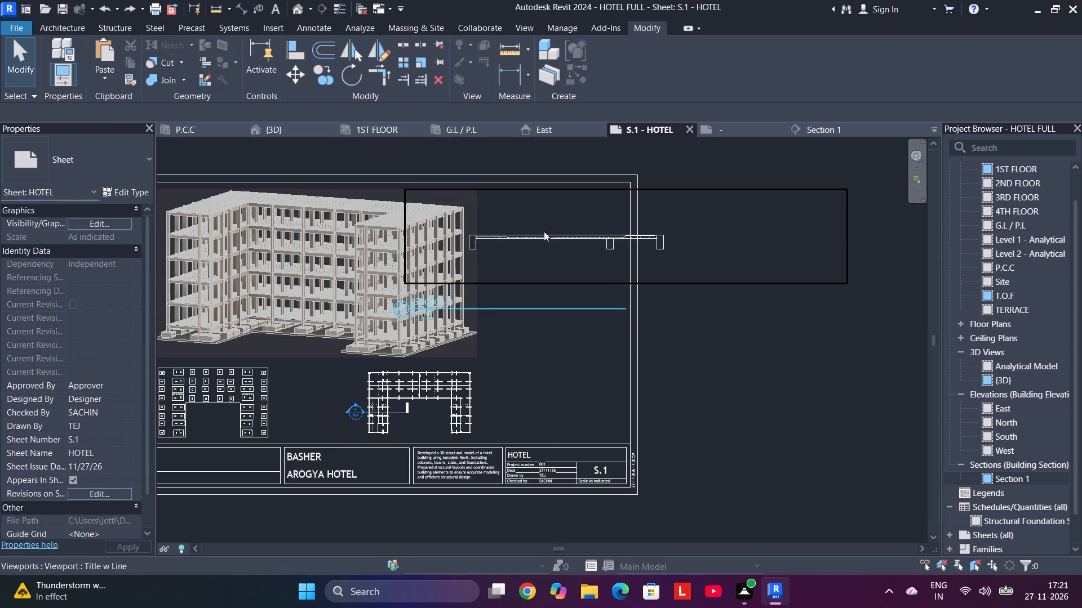
Set the Section 1 viewport's view scale to 1 : 100.
left_click(544, 231)
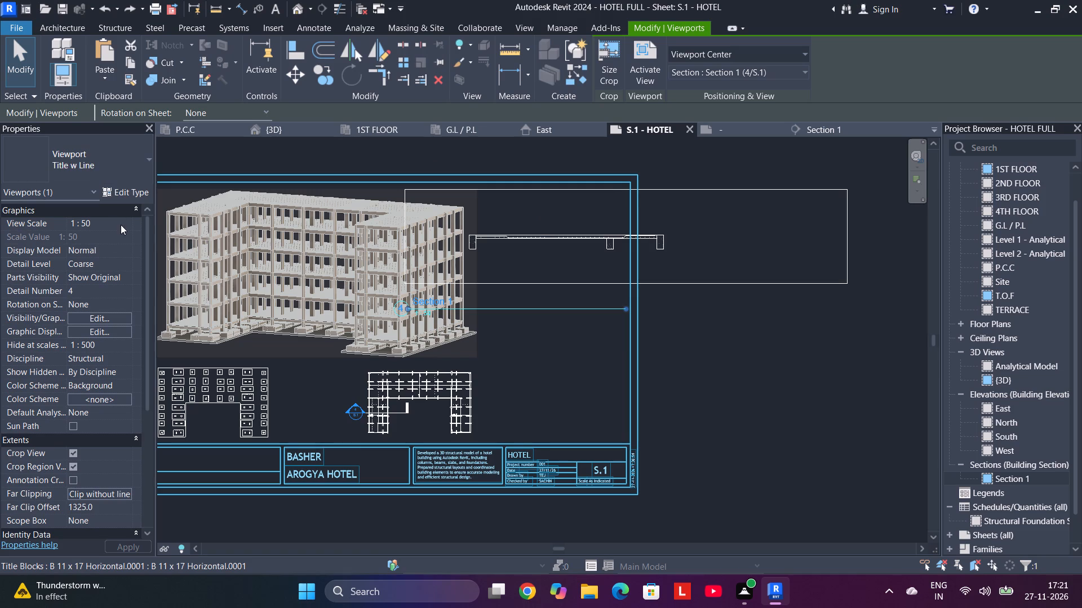
left_click(121, 225)
left_click(124, 222)
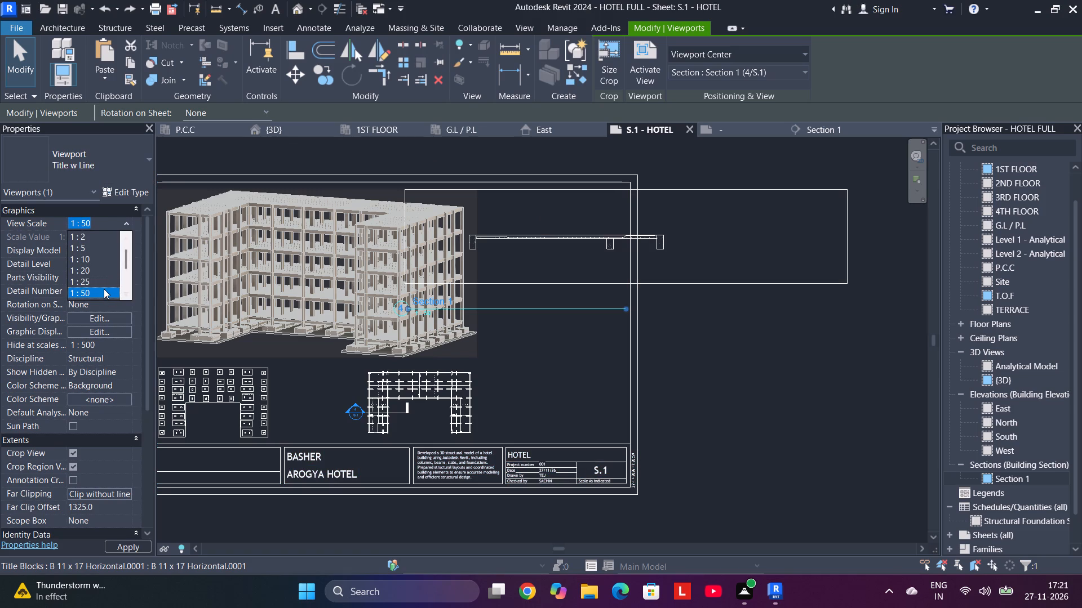
scroll(104, 290, "down", 1)
left_click(103, 269)
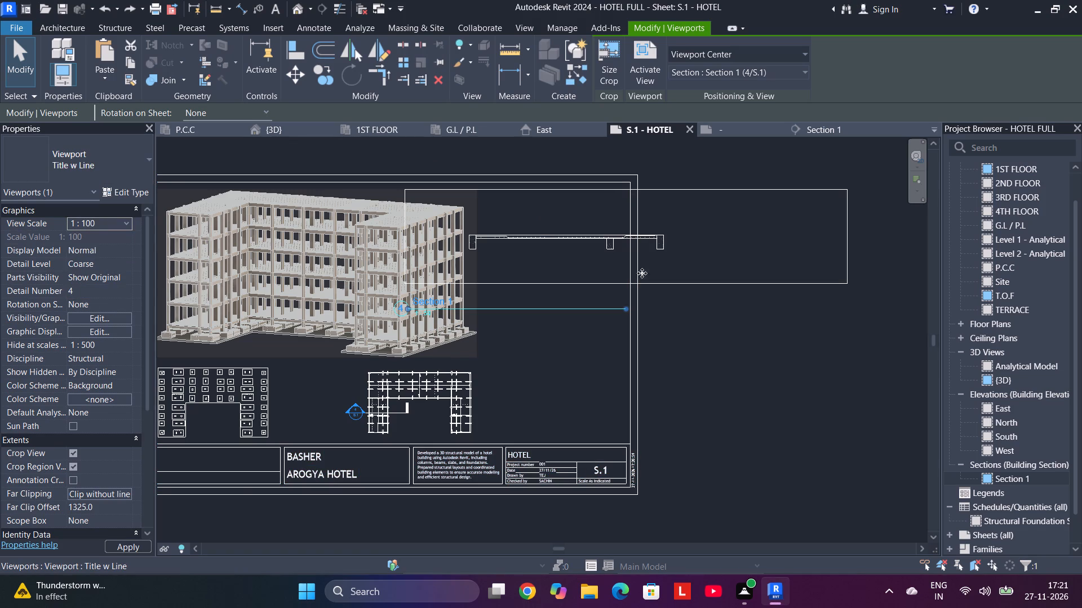
Move the section viewport up and clear of the 3D view, keeping the drawn slab inside the sheet border.
scroll(667, 272, "up", 3)
scroll(639, 198, "up", 3)
scroll(497, 231, "down", 4)
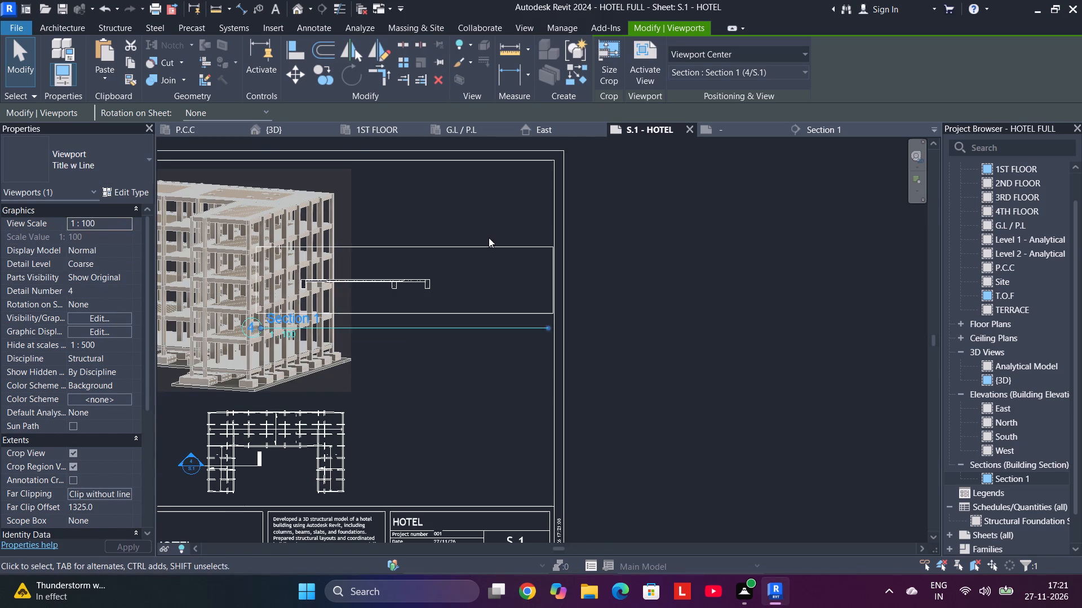
left_click_drag(487, 244, 573, 193)
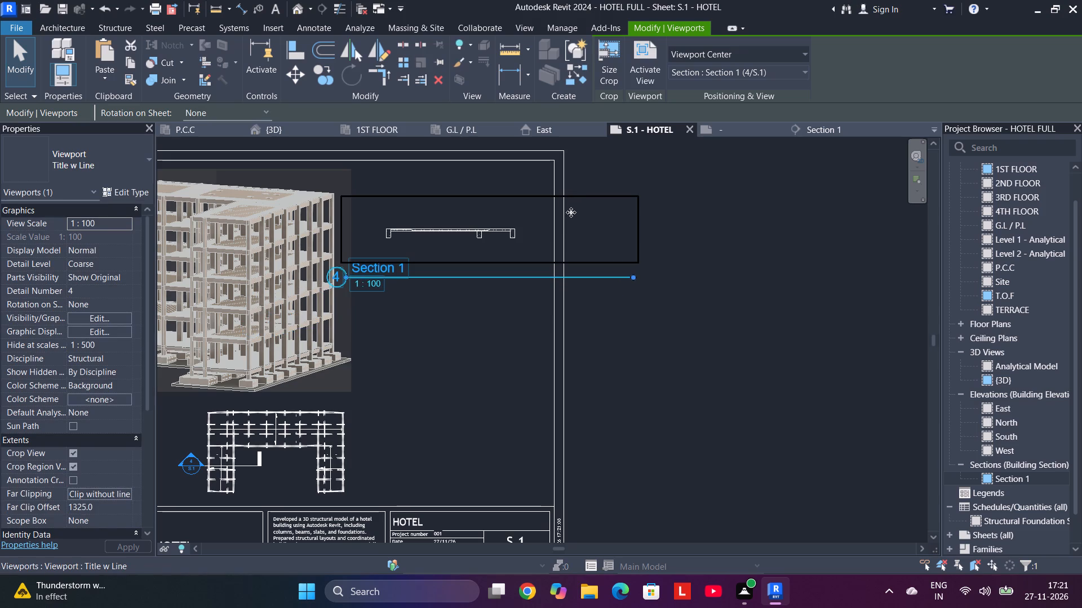
Move the Section 1 view title down past the title block, well outside the sheet's lower border.
scroll(344, 283, "up", 10)
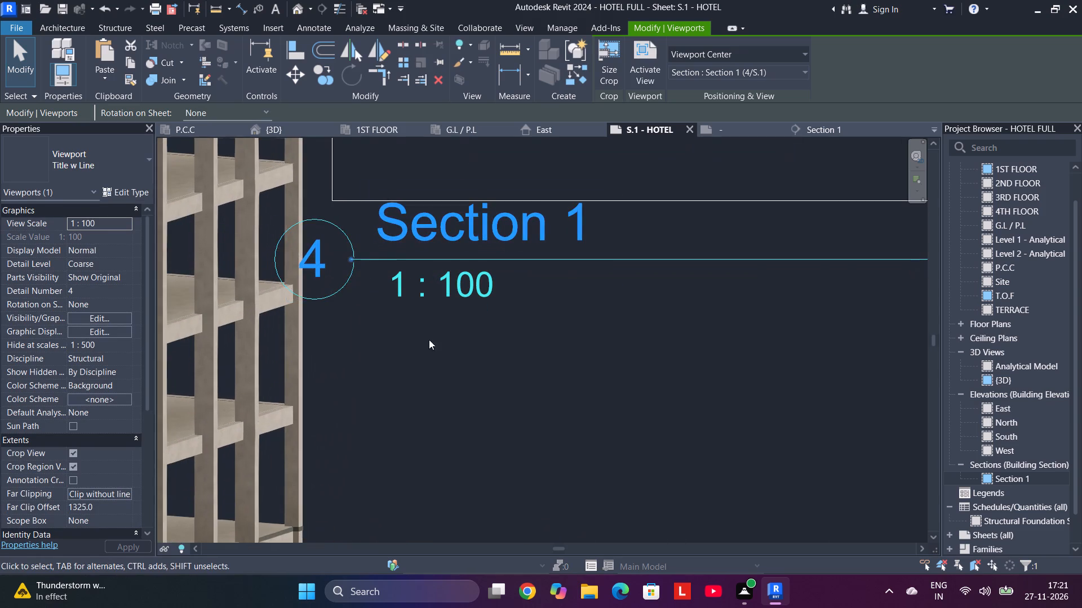
left_click(522, 418)
left_click(369, 254)
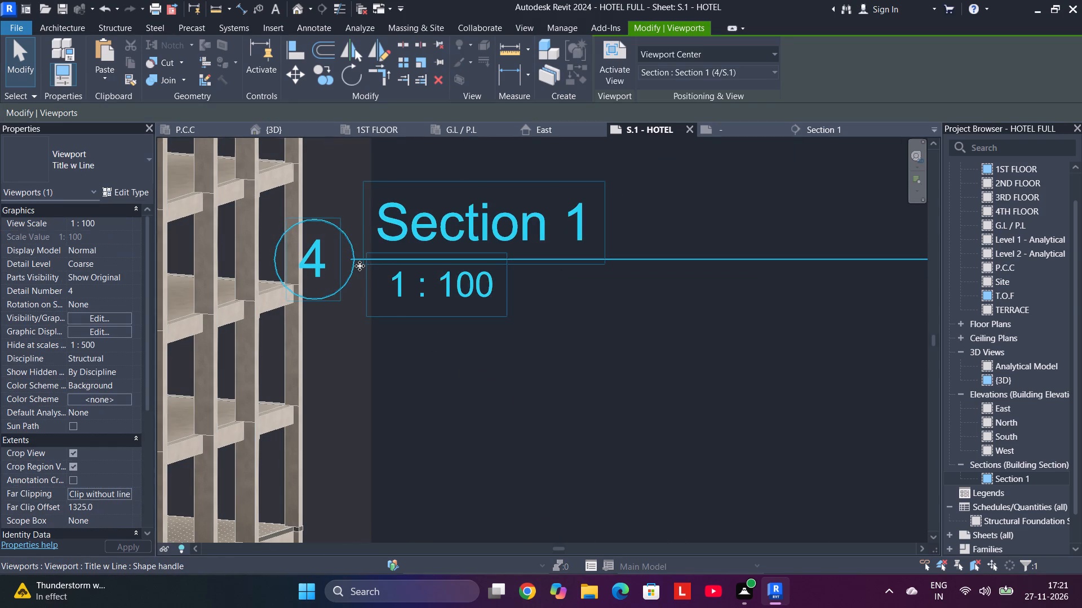
left_click_drag(360, 263, 363, 364)
scroll(366, 361, "down", 5)
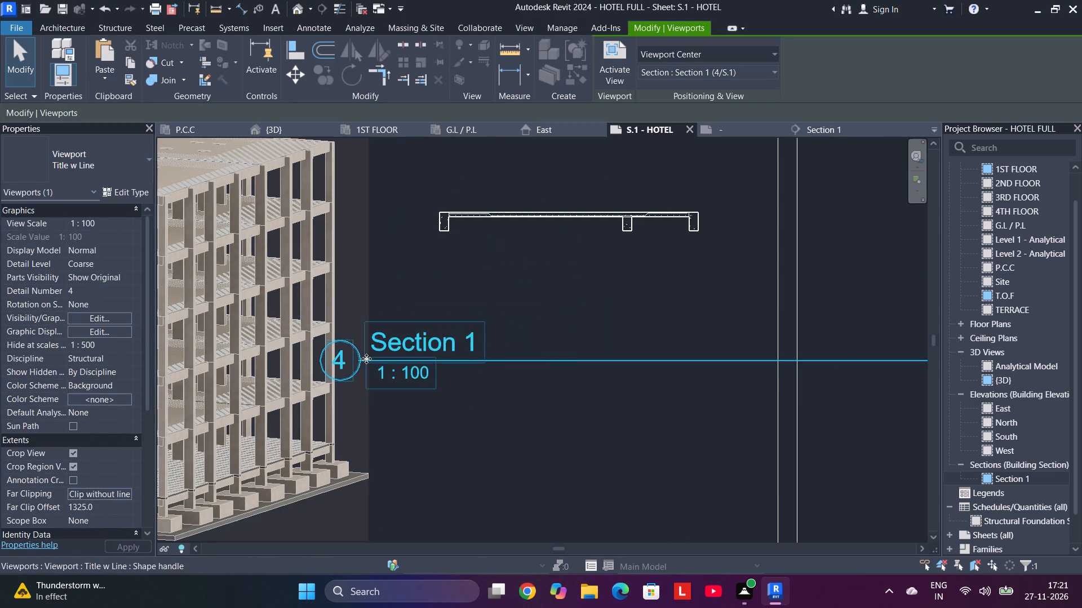
left_click_drag(366, 359, 360, 461)
middle_click_drag(362, 458, 424, 128)
scroll(432, 184, "down", 1)
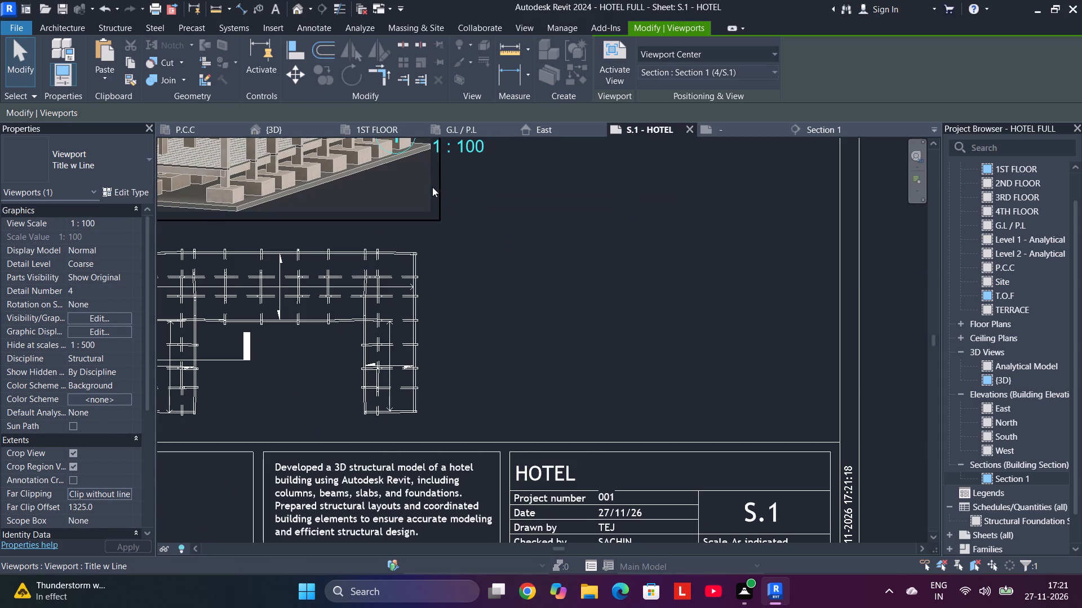
scroll(432, 187, "down", 1)
middle_click_drag(459, 188, 486, 222)
scroll(459, 189, "down", 1)
scroll(486, 222, "up", 1)
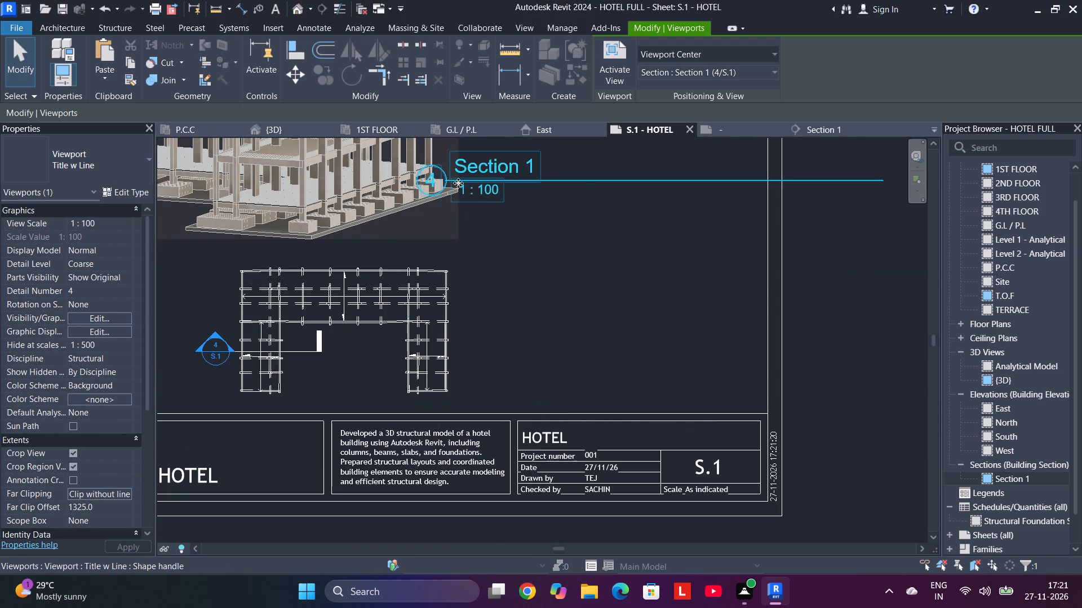
left_click_drag(452, 178, 439, 516)
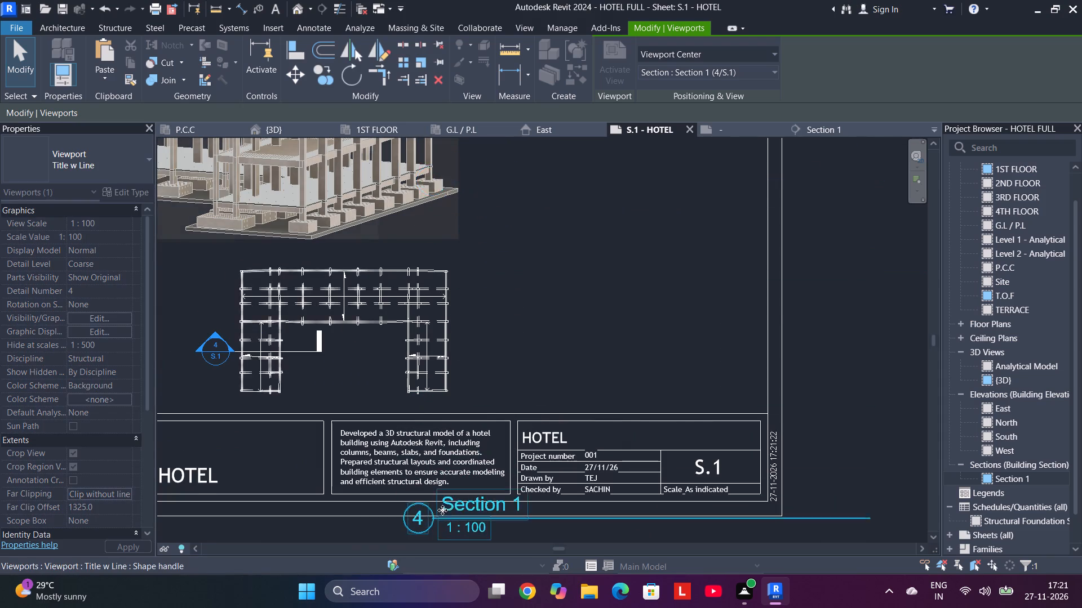
middle_click_drag(442, 508, 456, 280)
left_click_drag(455, 285, 447, 456)
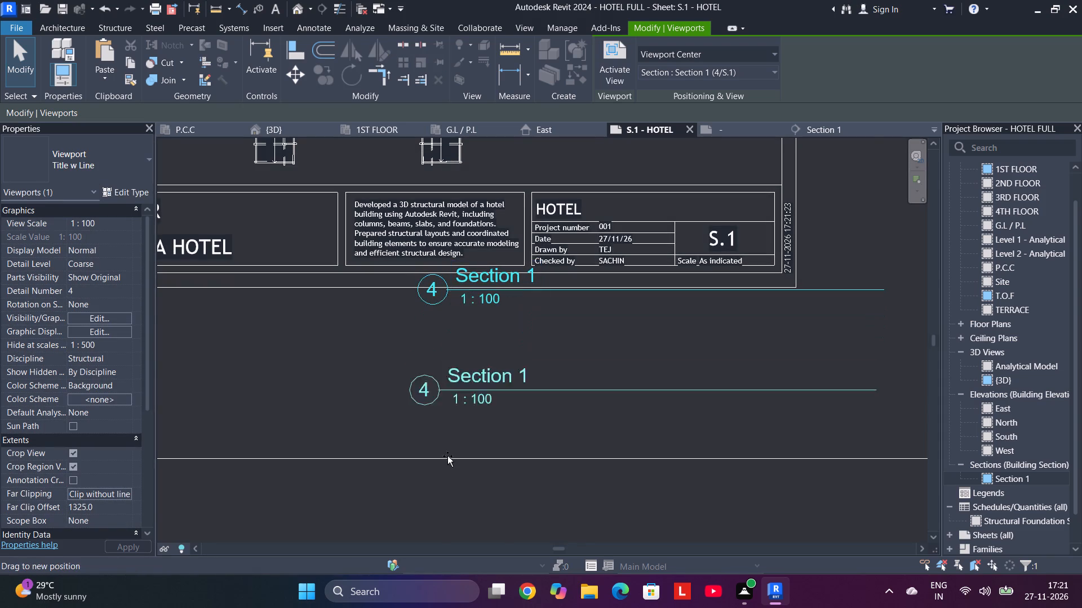
left_click_drag(447, 456, 450, 522)
middle_click_drag(453, 510, 464, 285)
left_click_drag(460, 297, 449, 426)
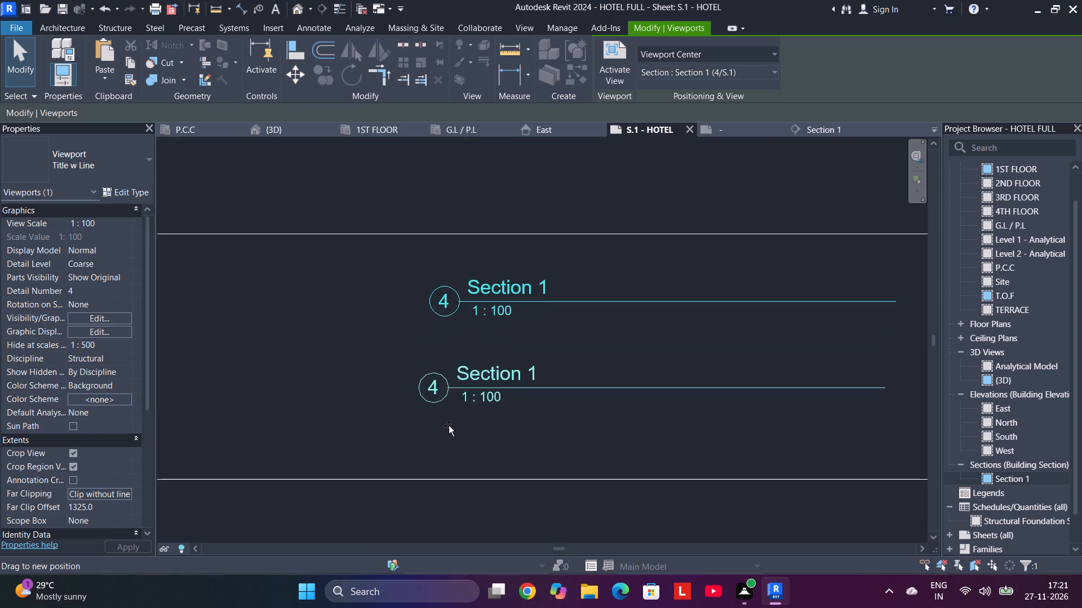
left_click_drag(449, 426, 449, 481)
scroll(454, 392, "down", 5)
middle_click_drag(473, 278, 463, 607)
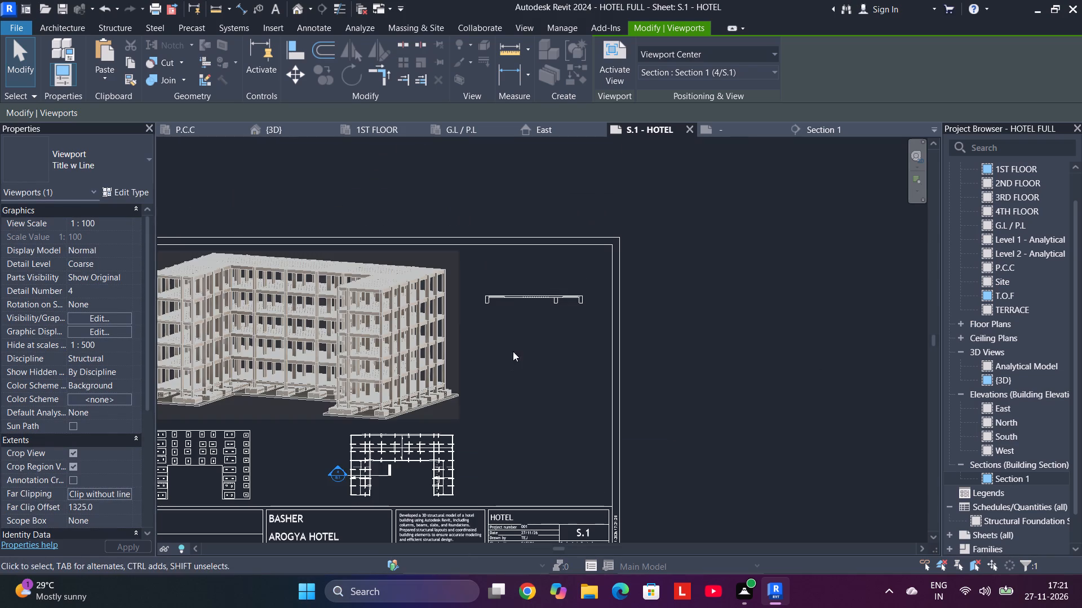
Examine how the slab section sits on the S.1 - HOTEL sheet relative to the 3D view, plans, border and title block.
scroll(499, 305, "up", 10)
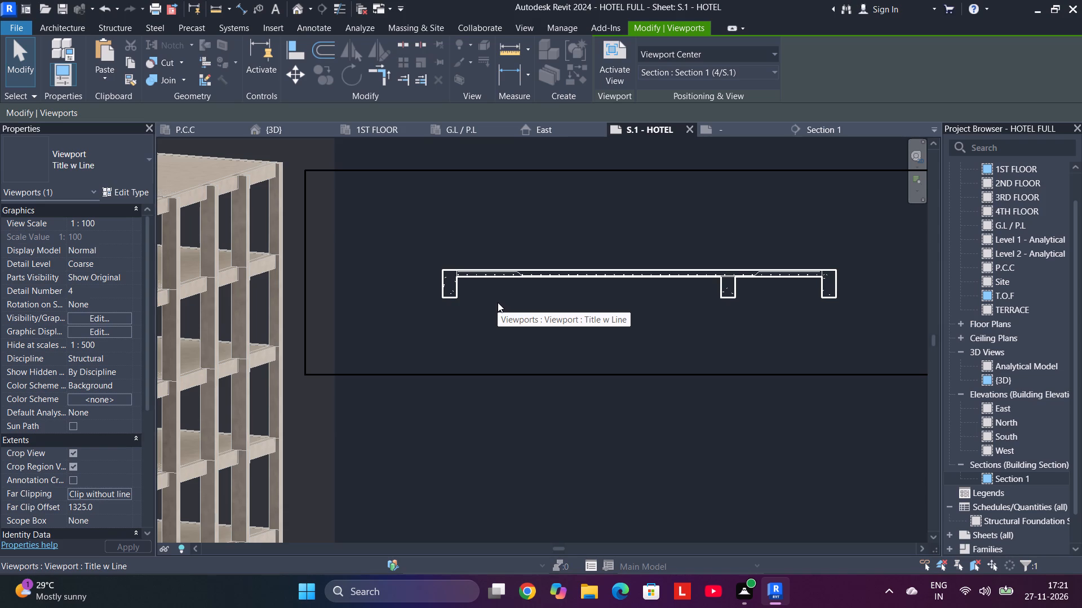
scroll(493, 343, "down", 3)
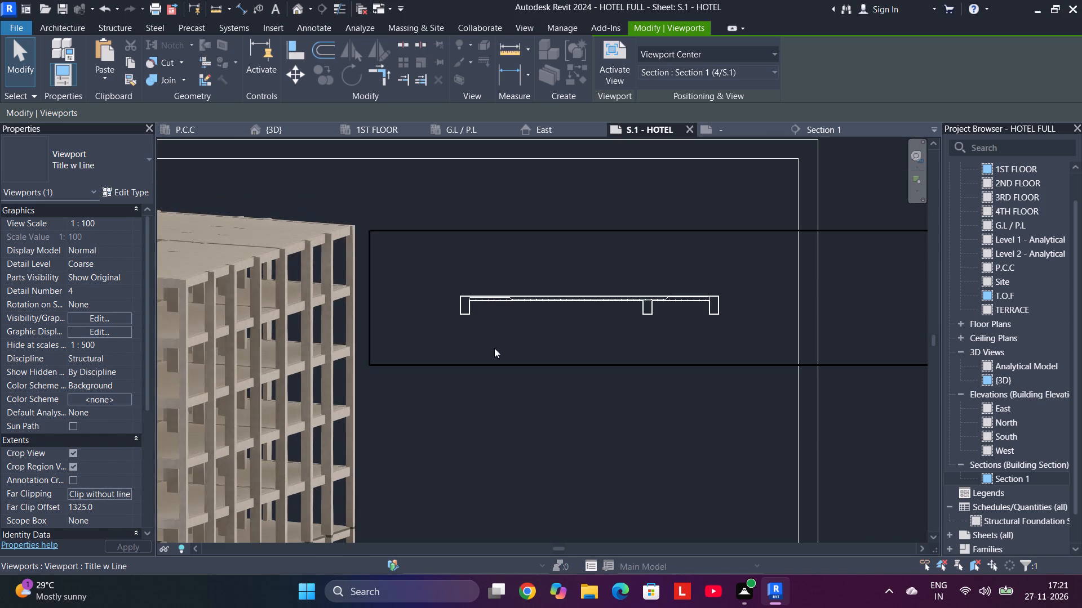
middle_click_drag(513, 458, 482, 385)
scroll(458, 303, "up", 1)
scroll(471, 321, "down", 5)
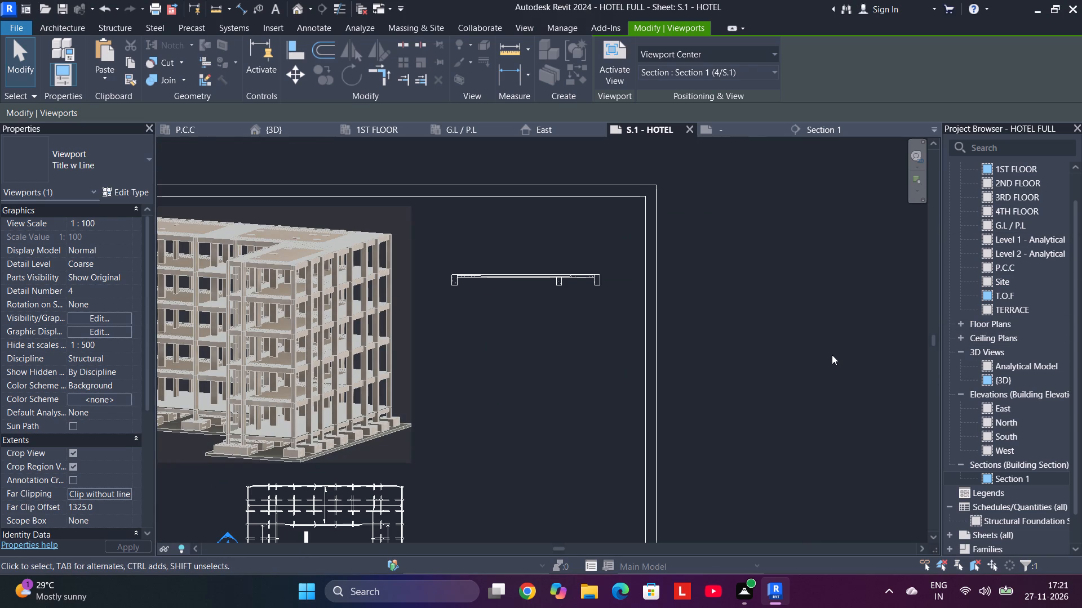
middle_click_drag(826, 351, 828, 285)
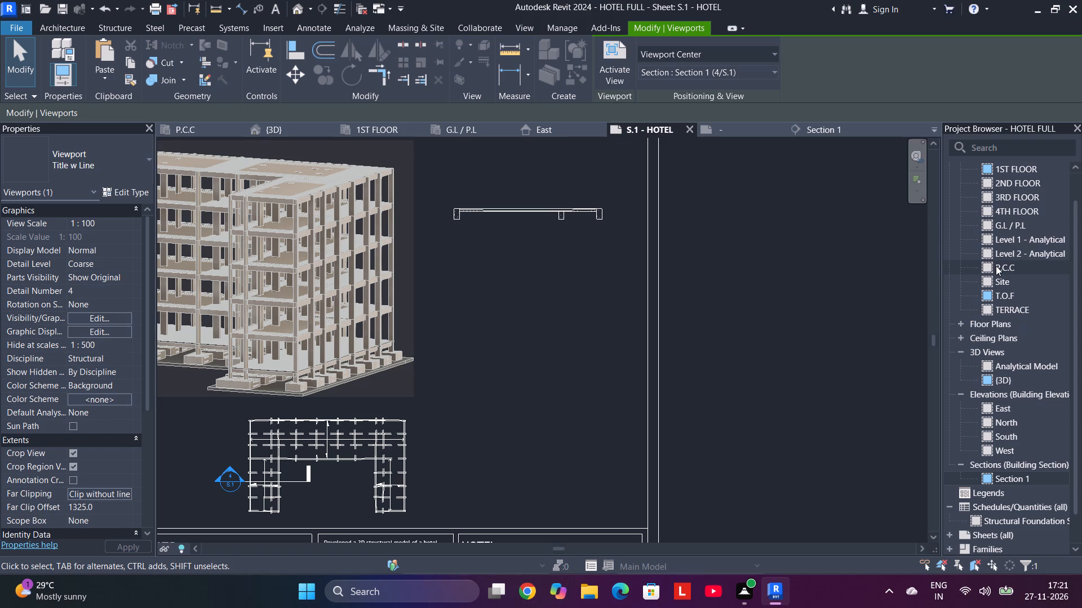
middle_click_drag(536, 322, 839, 253)
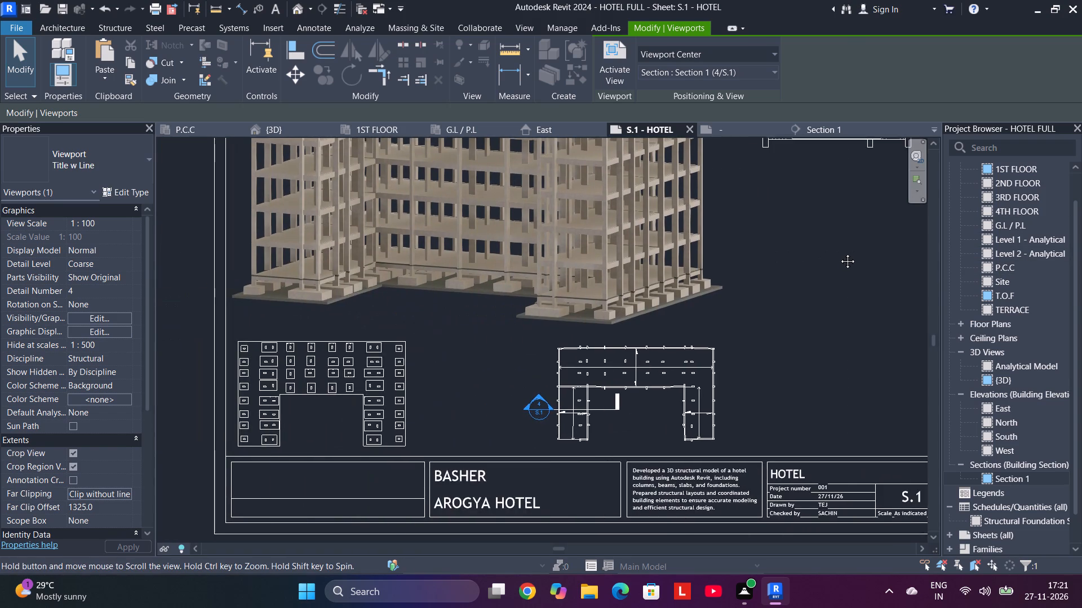
middle_click_drag(839, 253, 629, 277)
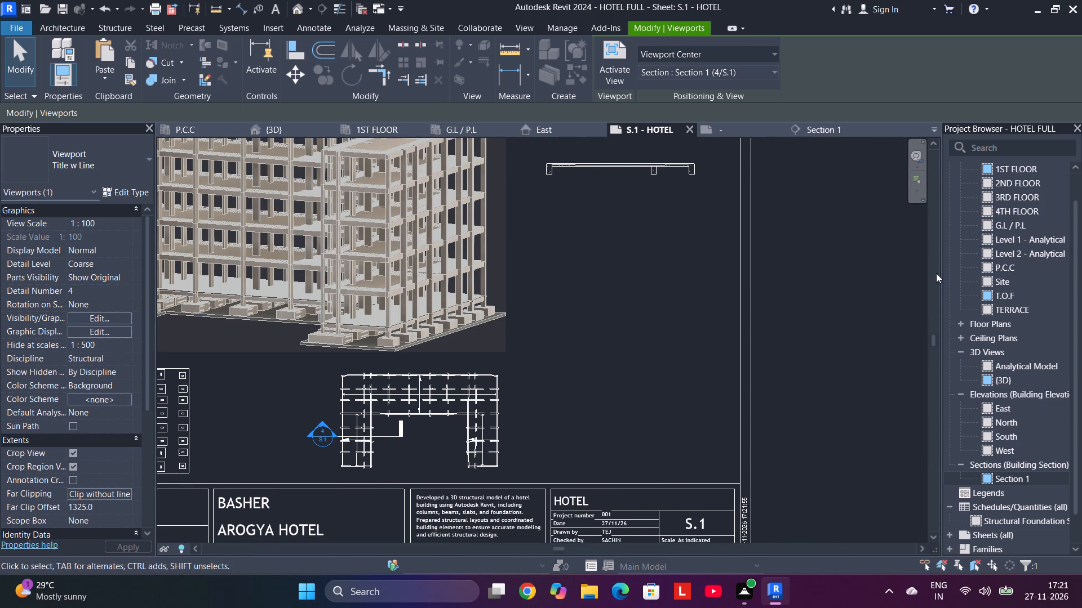
middle_click_drag(841, 273, 826, 317)
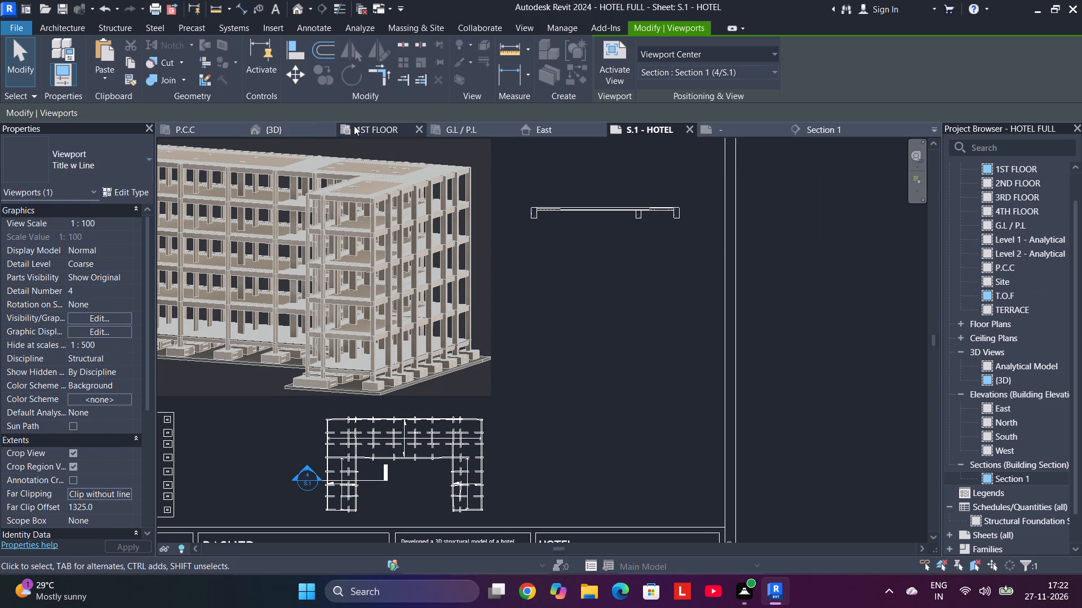
Open the T.O.F structural plan and examine the footings around the floor's upper-left corner.
scroll(1009, 253, "up", 5)
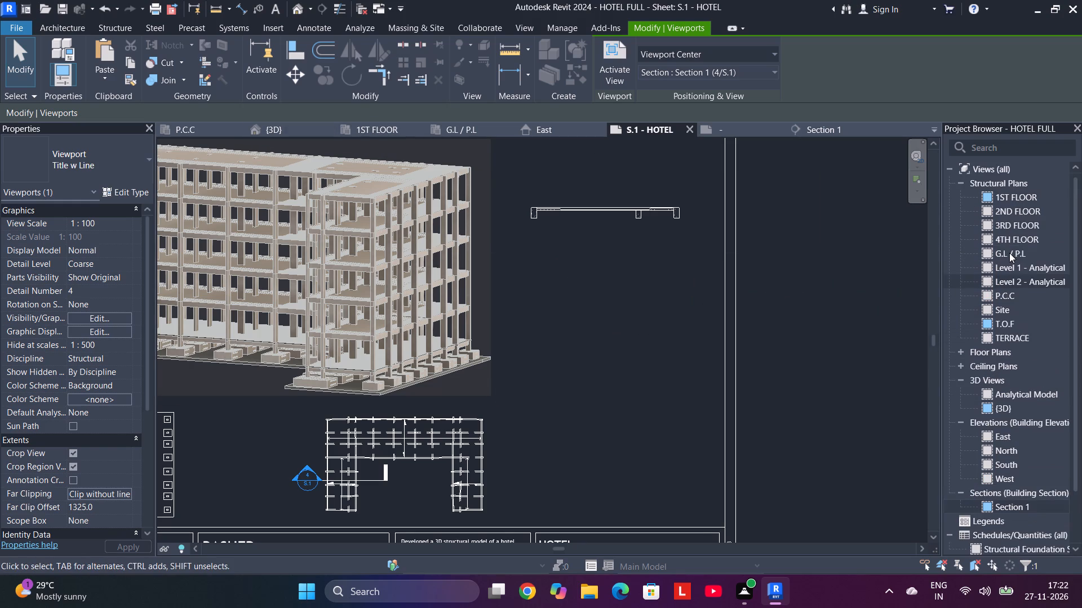
double_click(1004, 321)
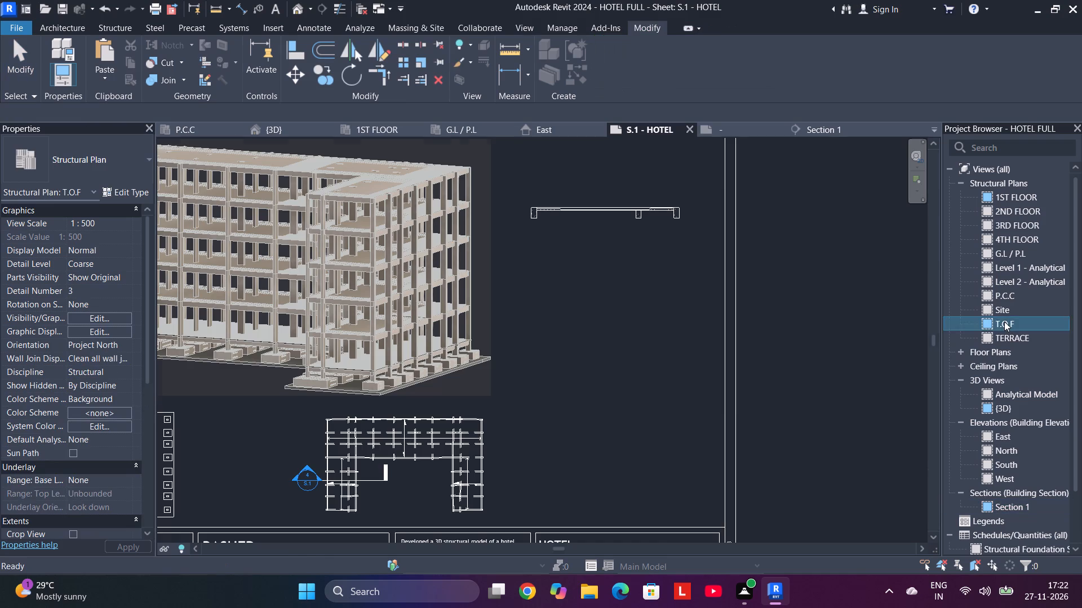
scroll(376, 232, "up", 5)
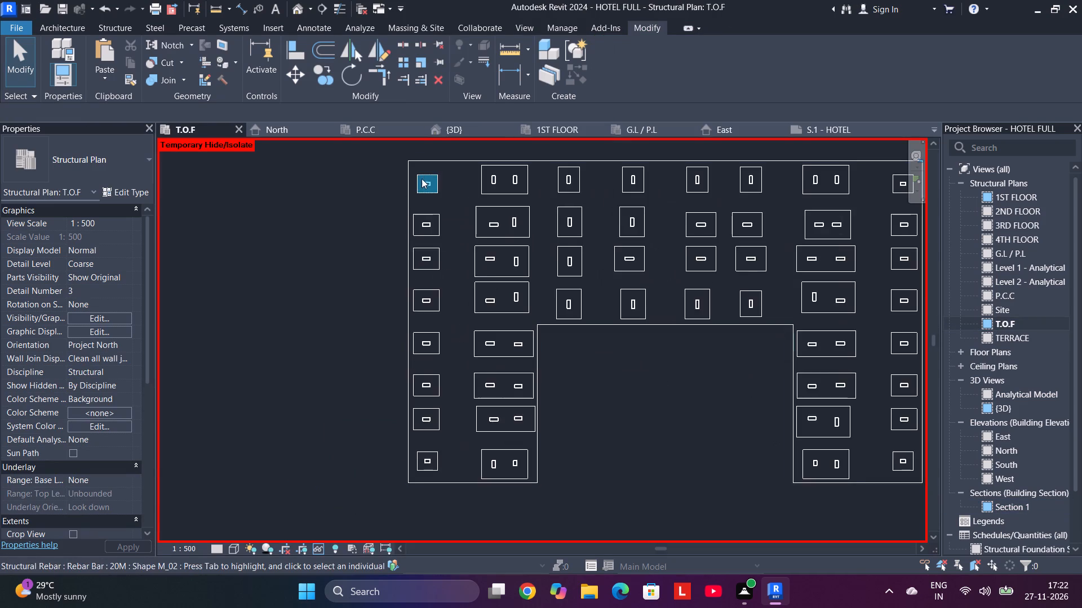
scroll(422, 177, "up", 5)
middle_click_drag(452, 233, 450, 346)
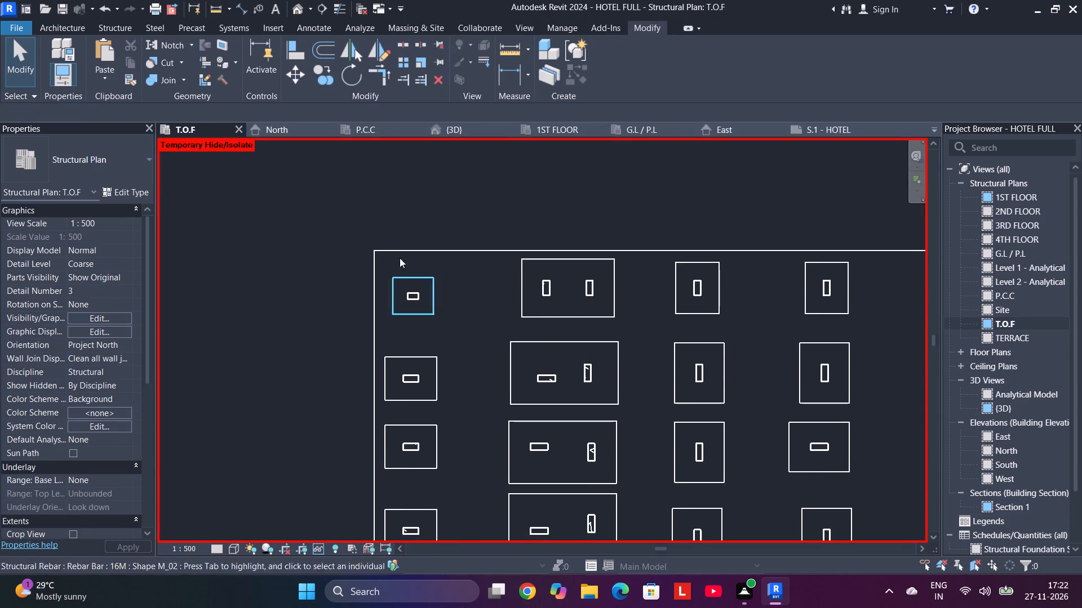
scroll(385, 245, "up", 2)
scroll(436, 311, "up", 5)
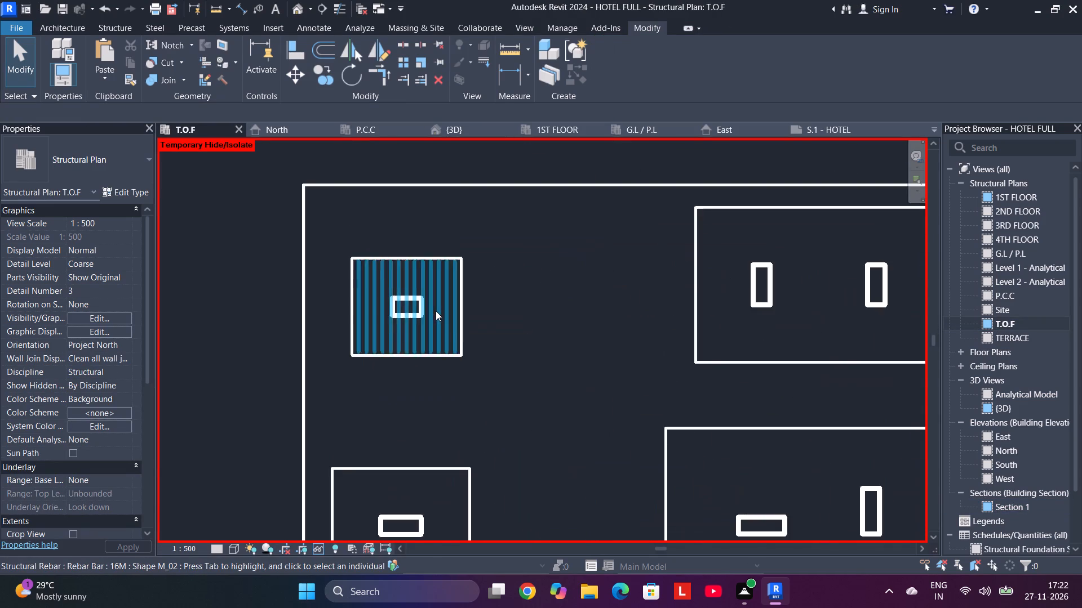
scroll(436, 307, "down", 1)
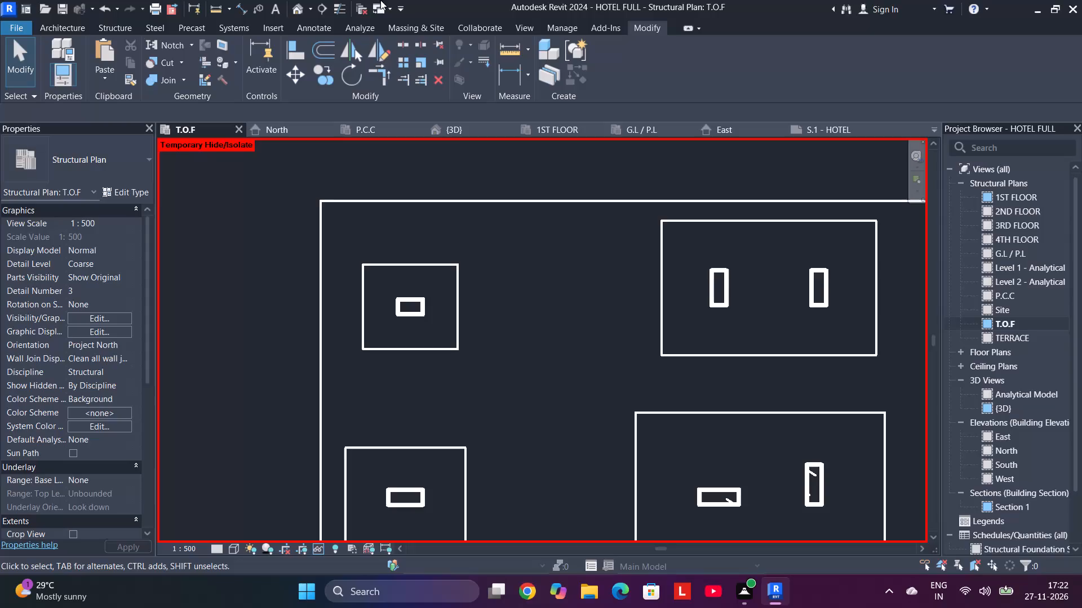
scroll(549, 296, "down", 15)
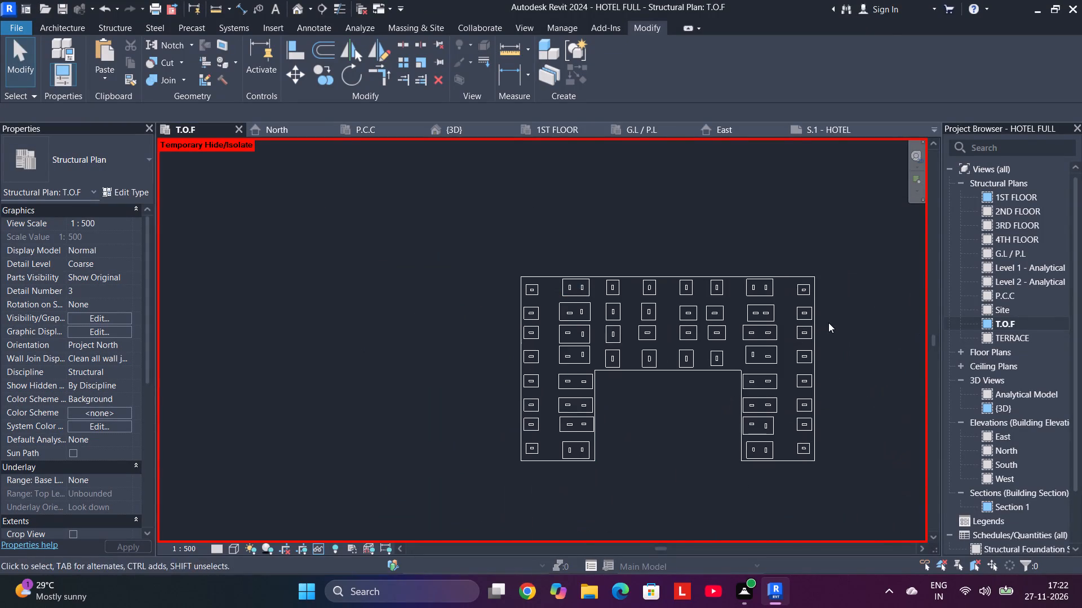
scroll(551, 272, "up", 8)
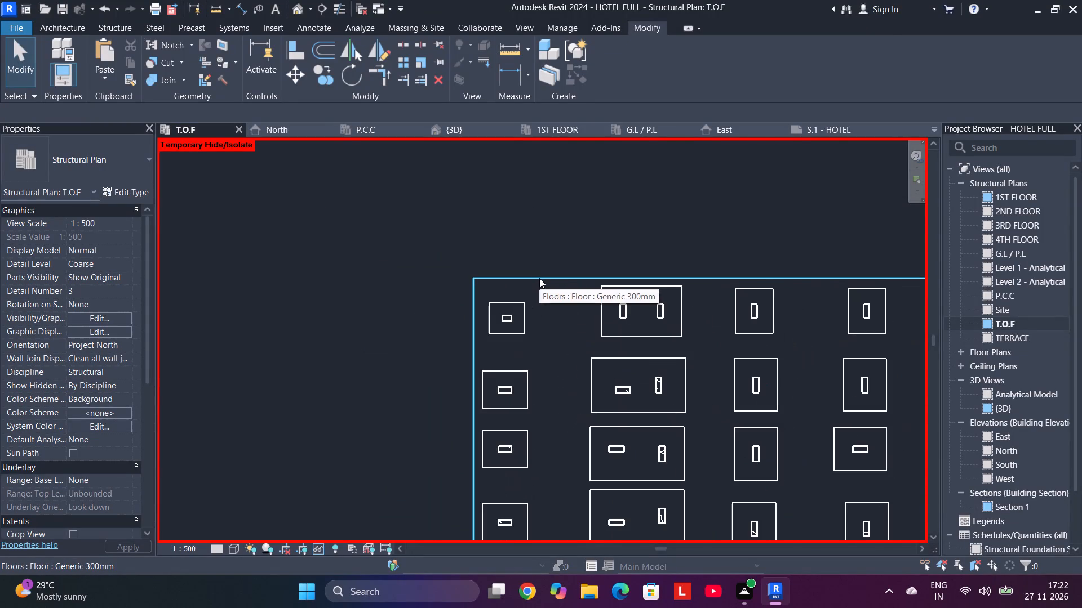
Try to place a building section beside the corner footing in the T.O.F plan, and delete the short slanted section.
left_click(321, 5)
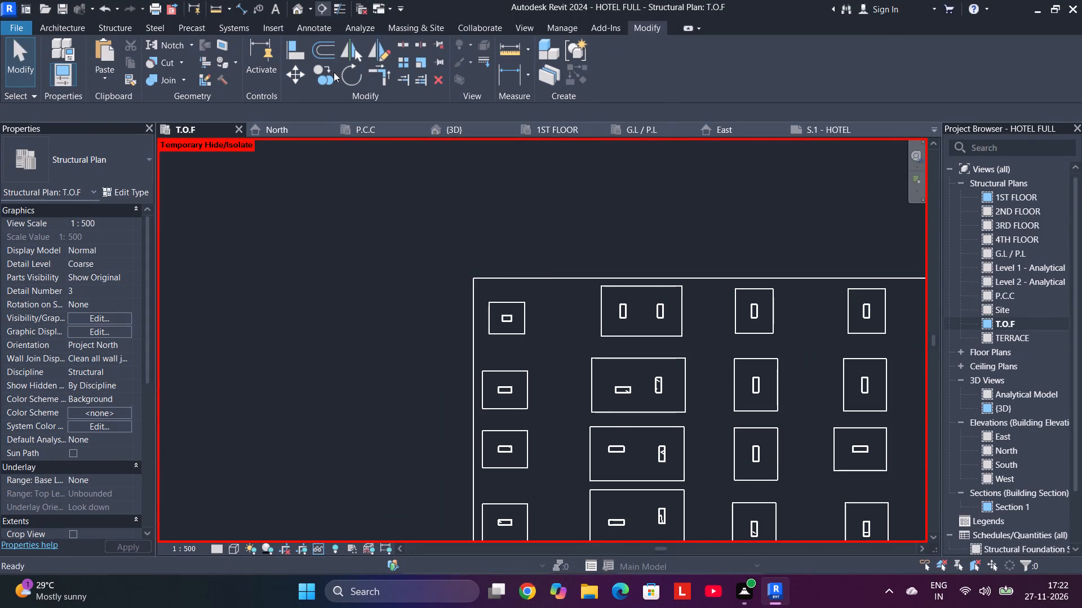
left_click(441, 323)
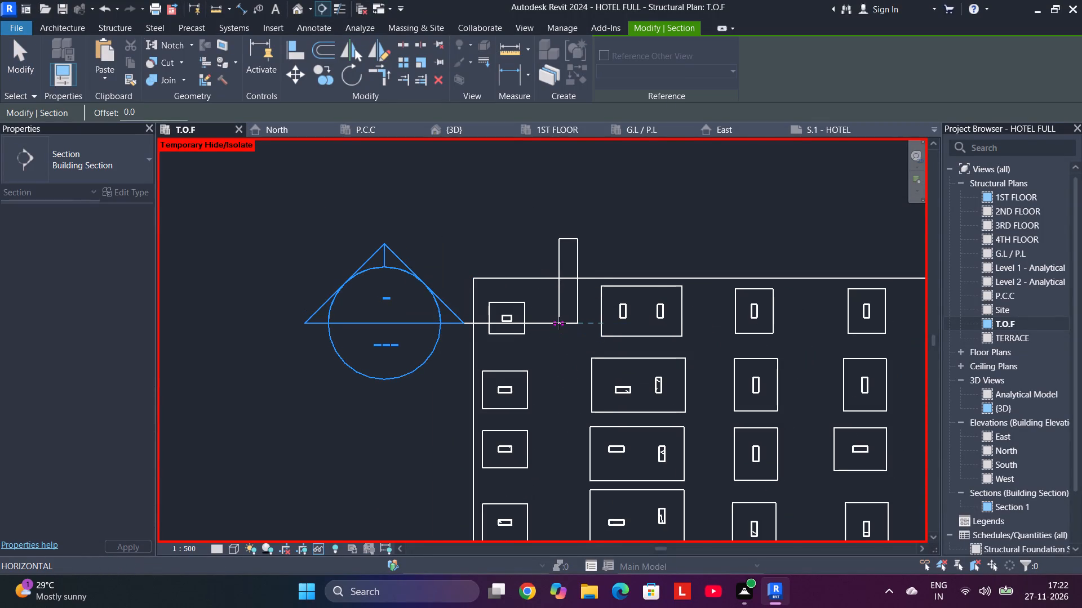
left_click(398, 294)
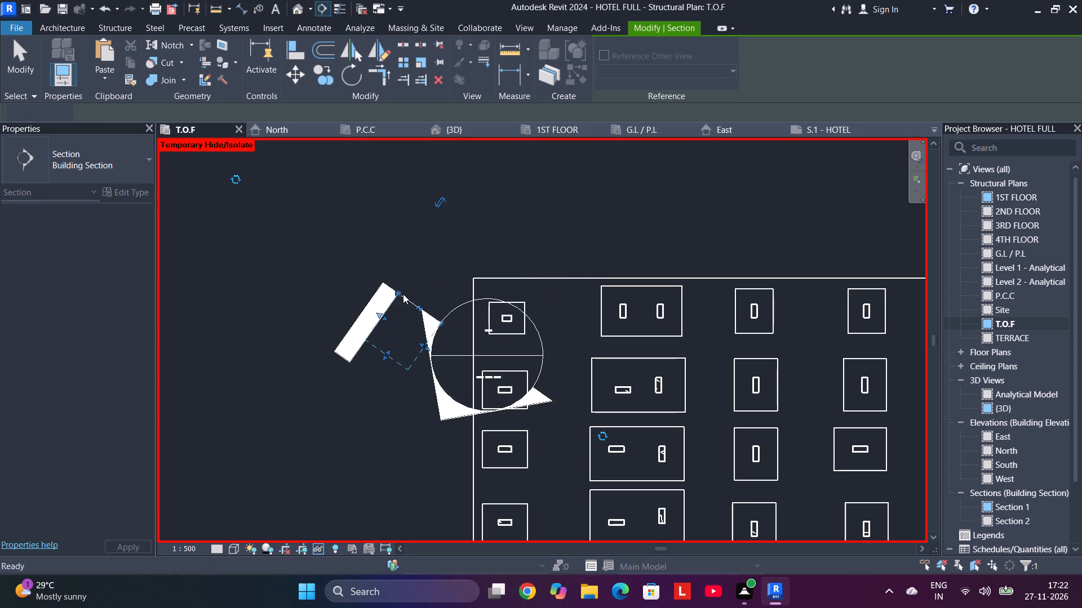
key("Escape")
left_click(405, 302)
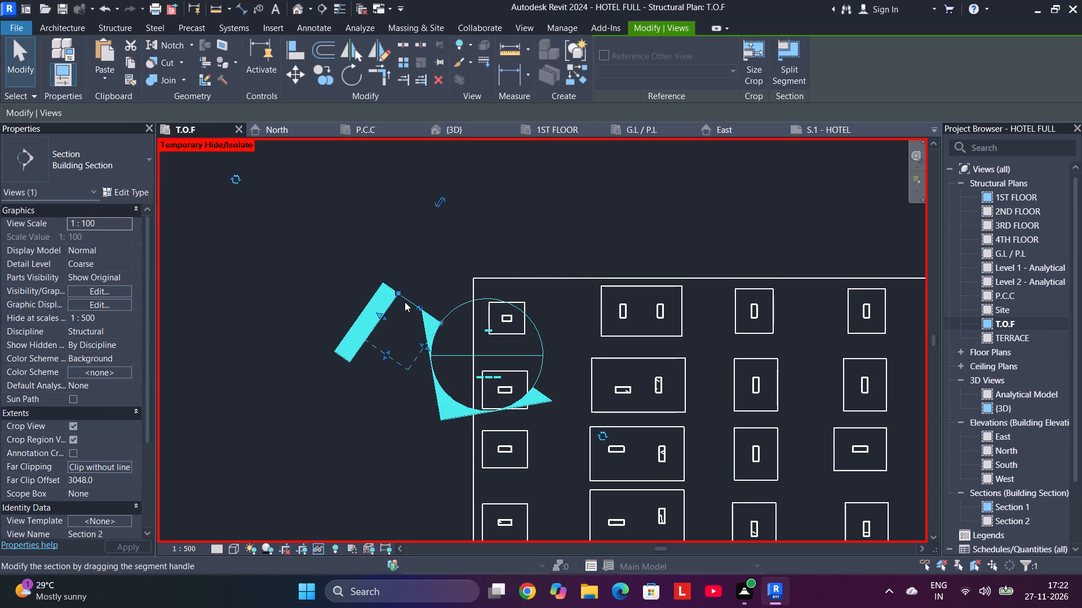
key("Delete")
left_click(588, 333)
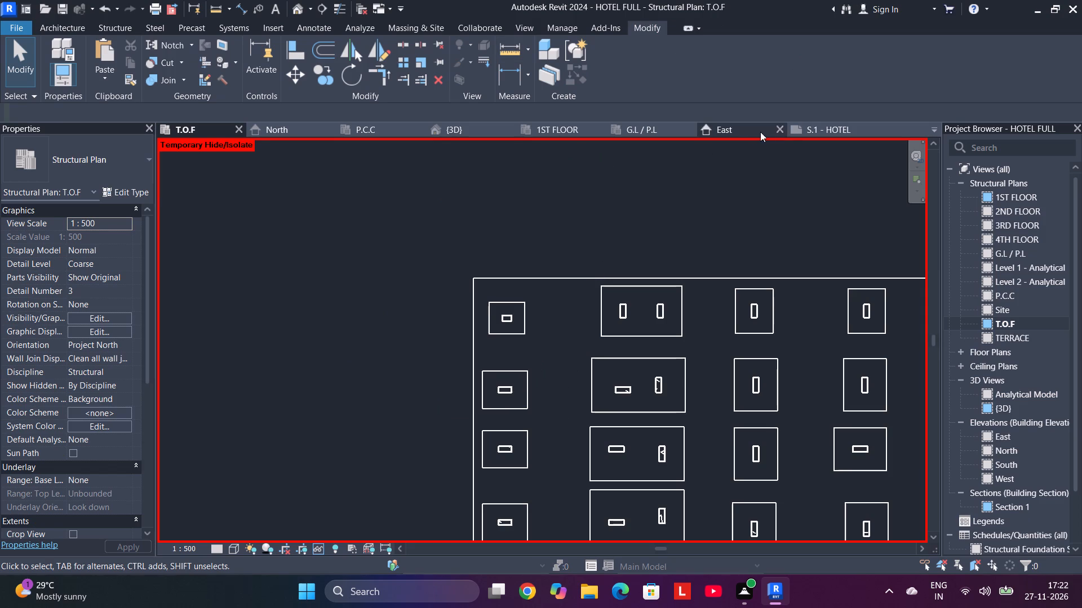
Return to the S.1 - HOTEL sheet.
left_click(829, 129)
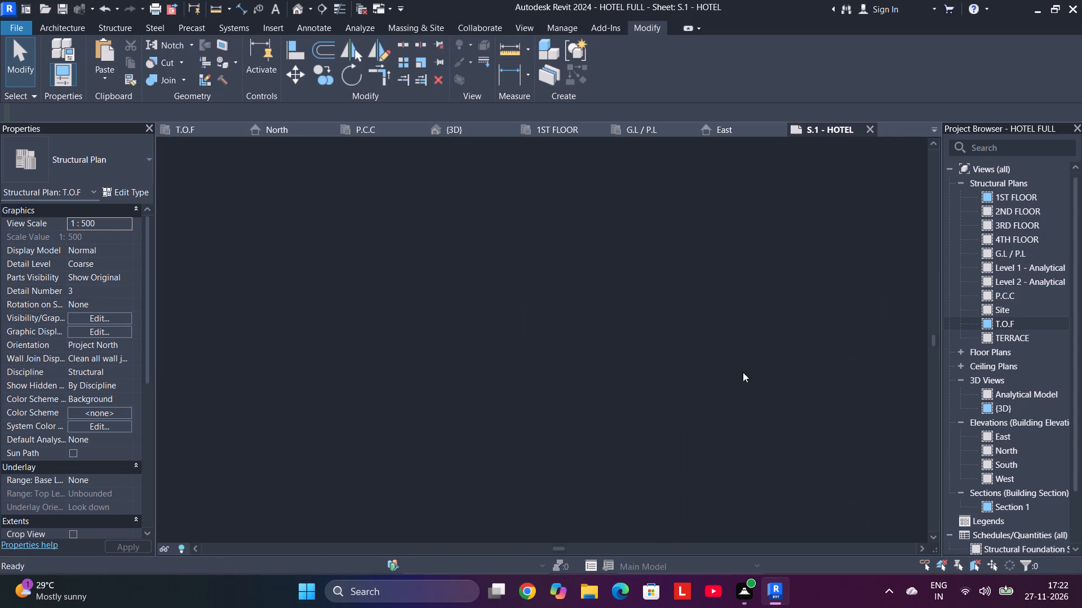
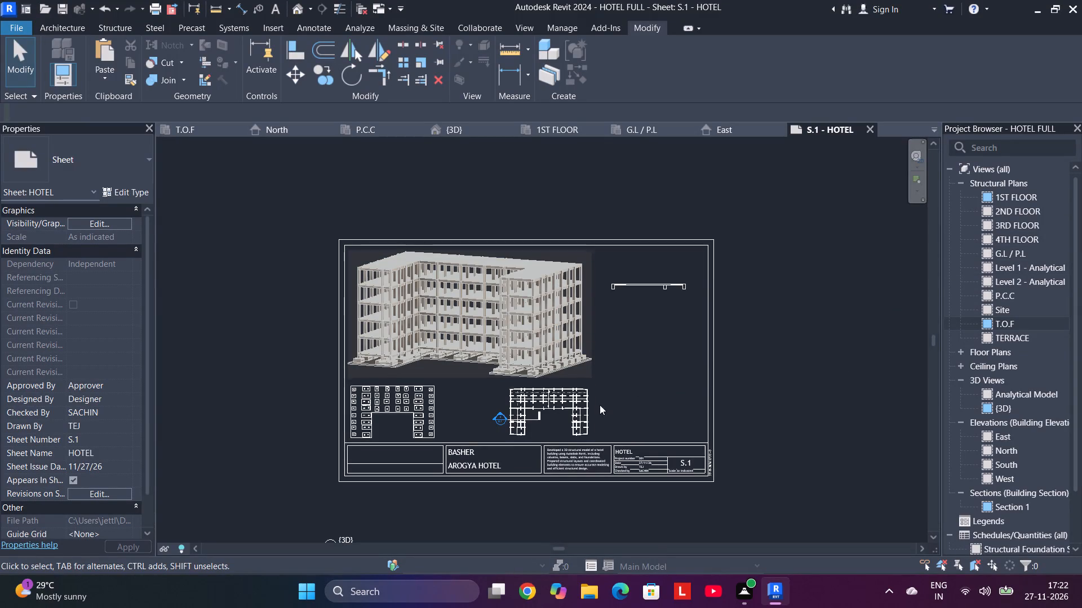
Draw a horizontal building section line through the upper-left corner footing in the T.O.F structural plan.
scroll(550, 418, "up", 6)
scroll(560, 381, "down", 5)
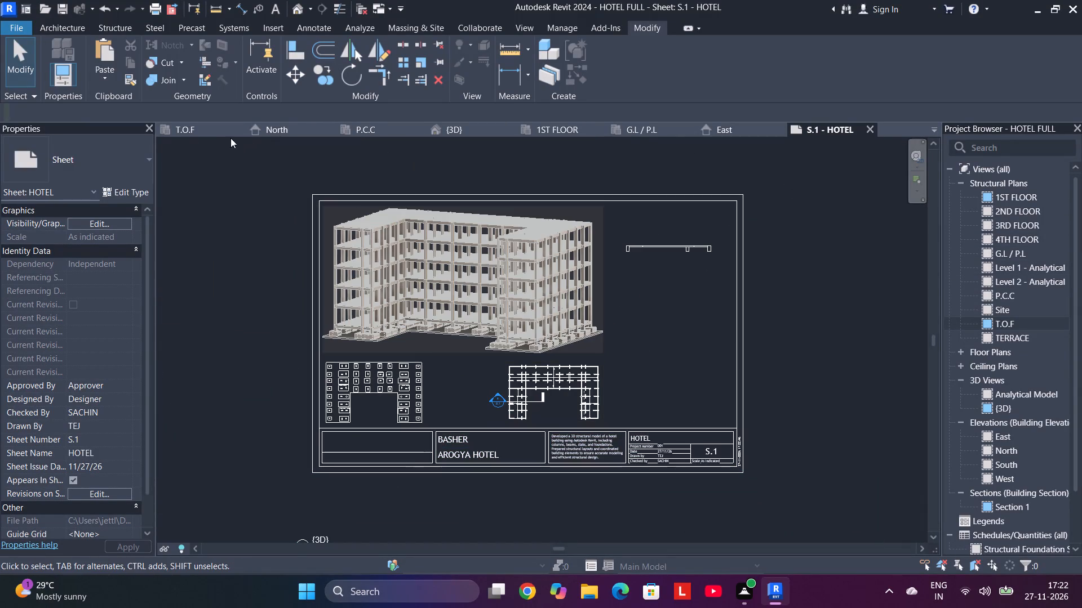
left_click(184, 127)
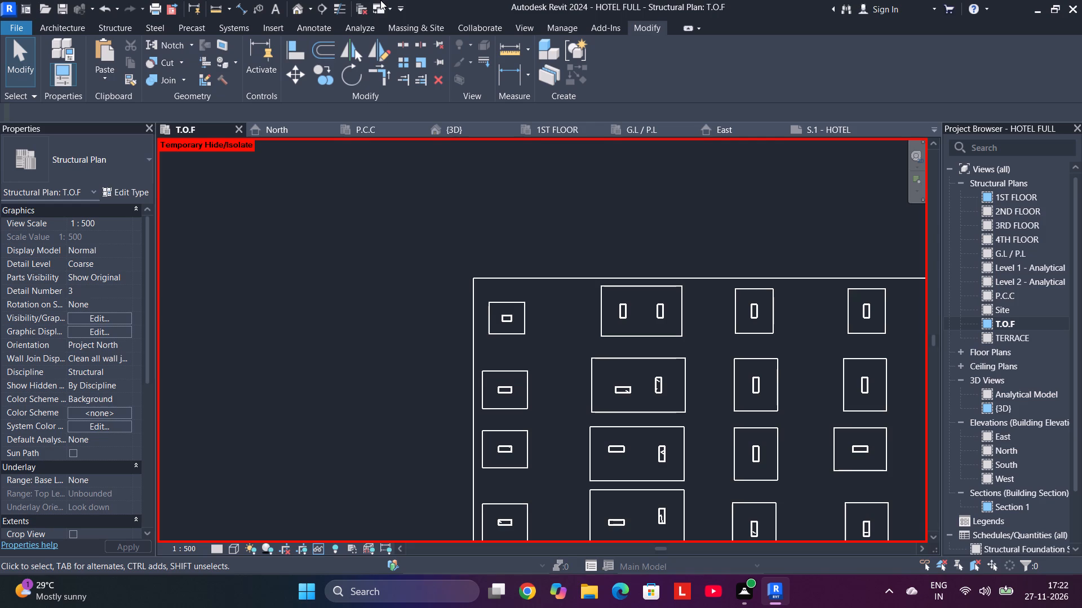
left_click(320, 2)
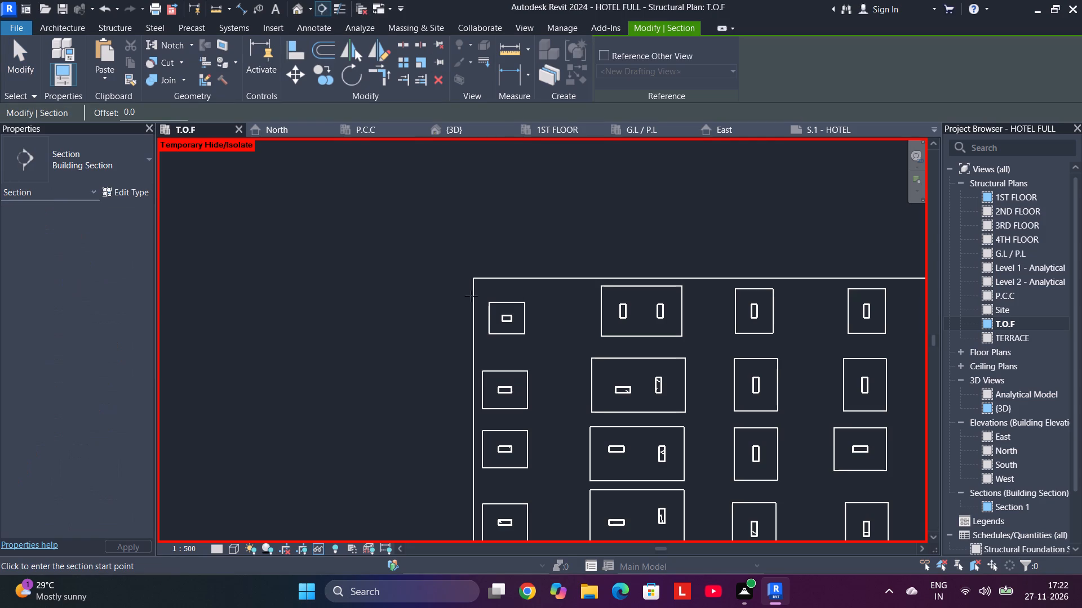
left_click(546, 319)
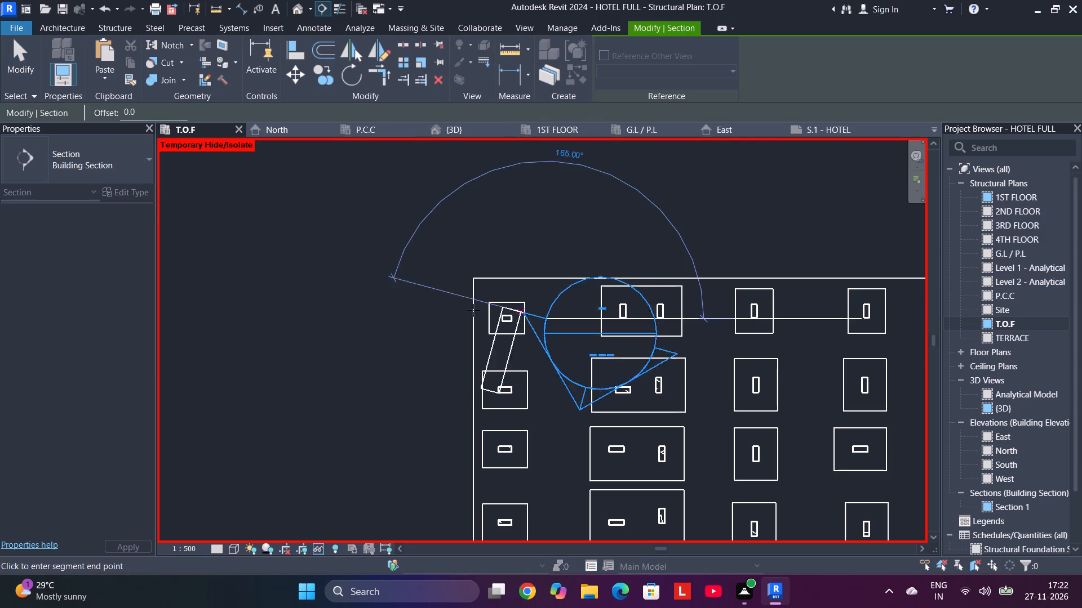
left_click(416, 314)
right_click(422, 311)
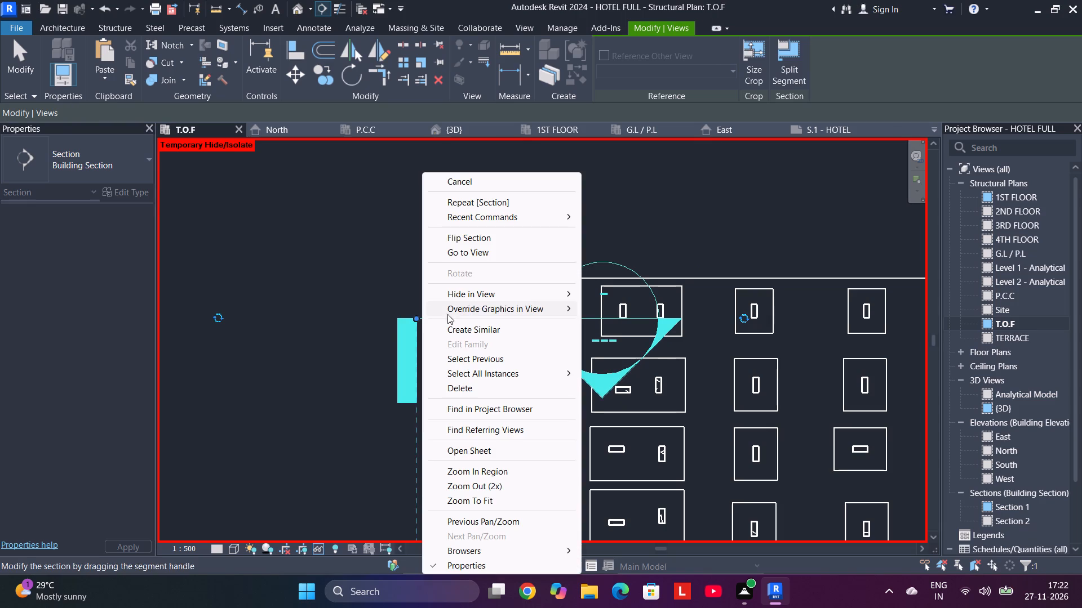
left_click(399, 291)
Shorten the new section's far clip depth to about 1463 mm, just beyond the corner footing.
scroll(460, 379, "down", 1)
middle_click_drag(459, 376, 450, 155)
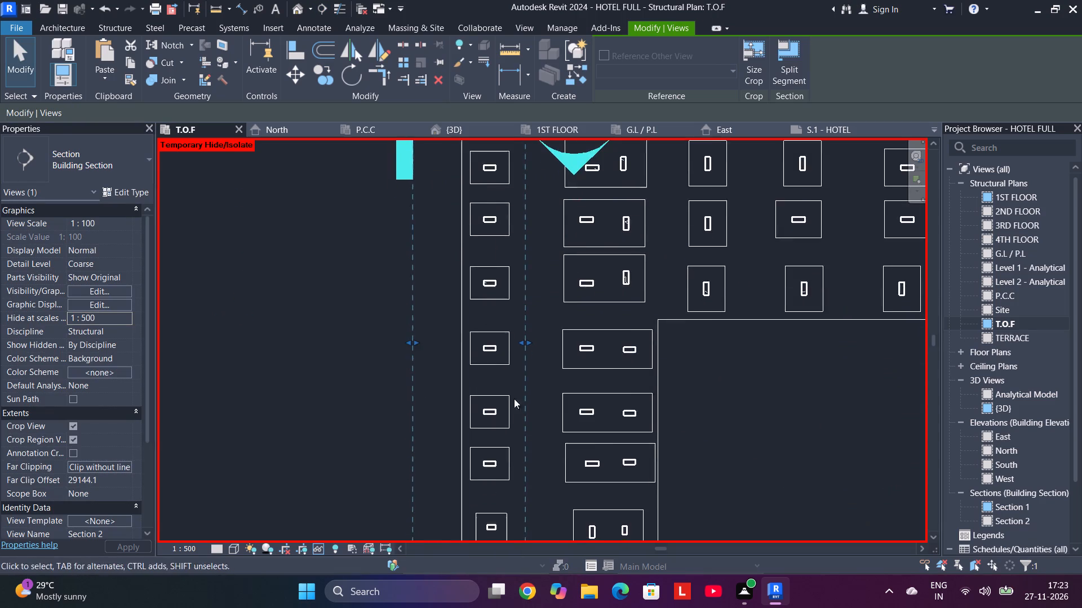
scroll(516, 417, "down", 5)
left_click_drag(494, 499, 520, 324)
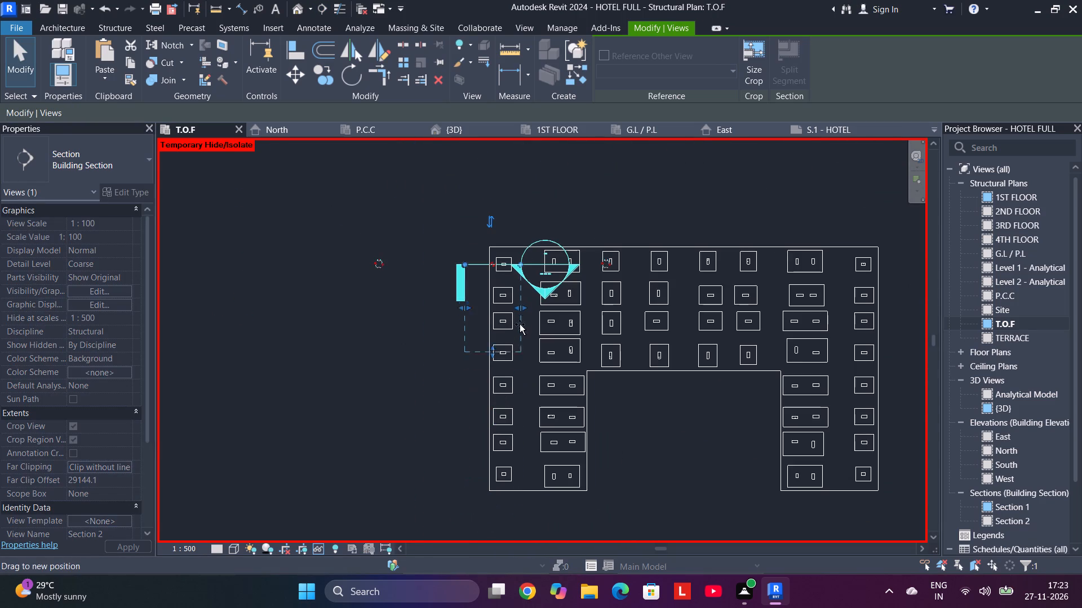
left_click_drag(520, 324, 540, 275)
scroll(494, 272, "up", 9)
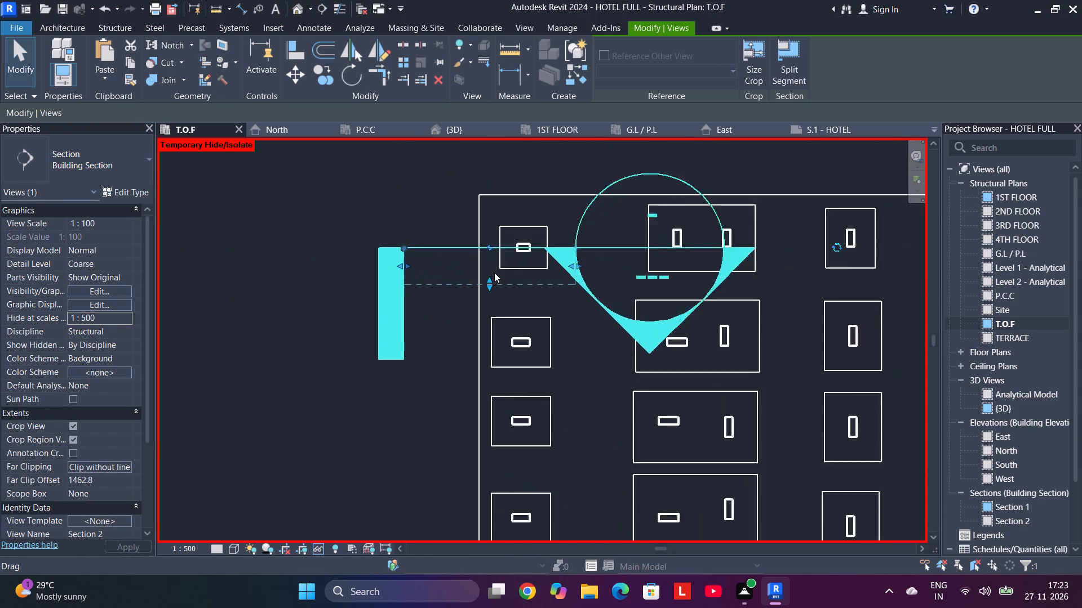
scroll(494, 272, "up", 2)
Go to the new section's view and temporarily hide the TERRACE level line.
right_click(413, 236)
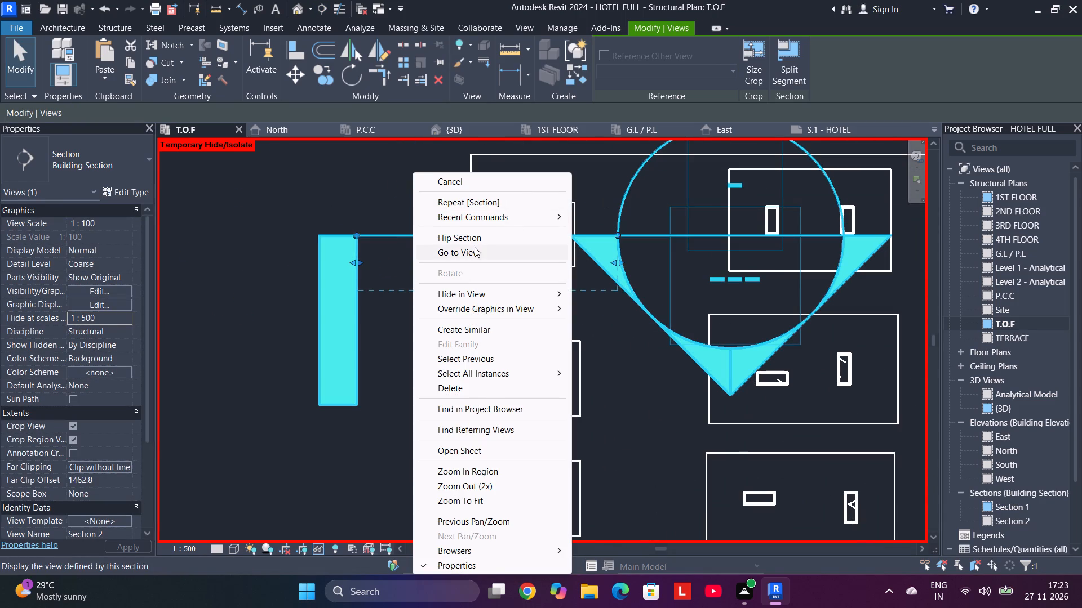
left_click(475, 248)
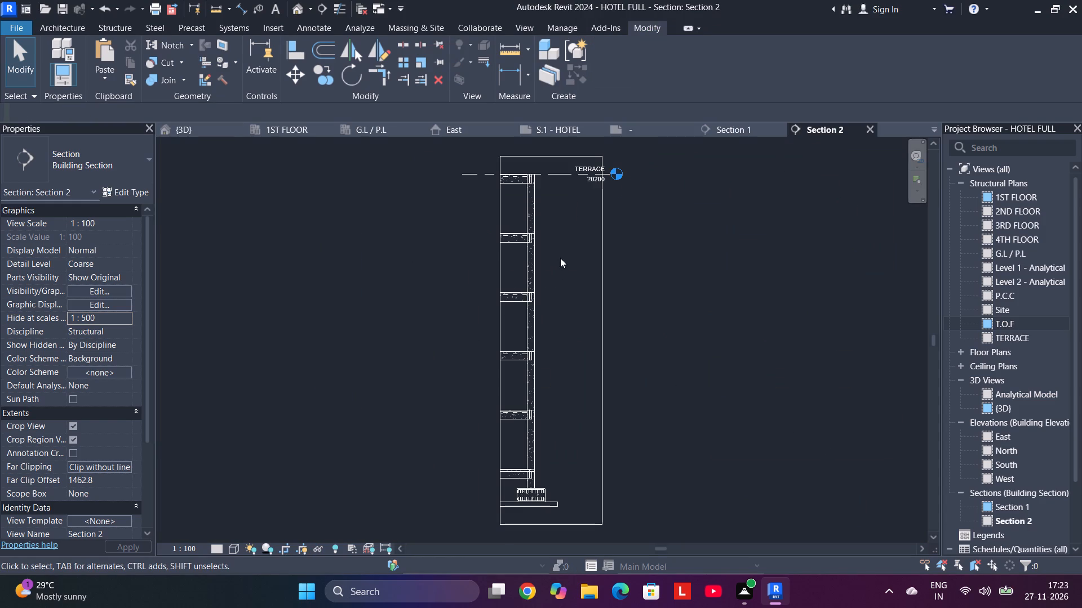
middle_click_drag(563, 283, 592, 253)
middle_click(592, 249)
scroll(576, 486, "up", 5)
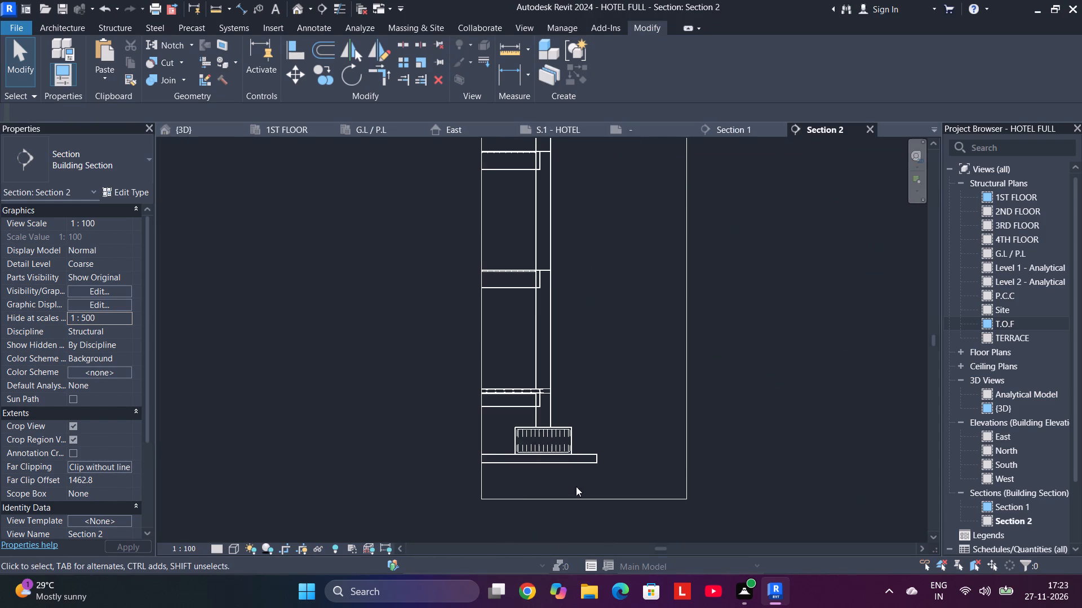
scroll(576, 478, "down", 4)
middle_click_drag(585, 430, 589, 459)
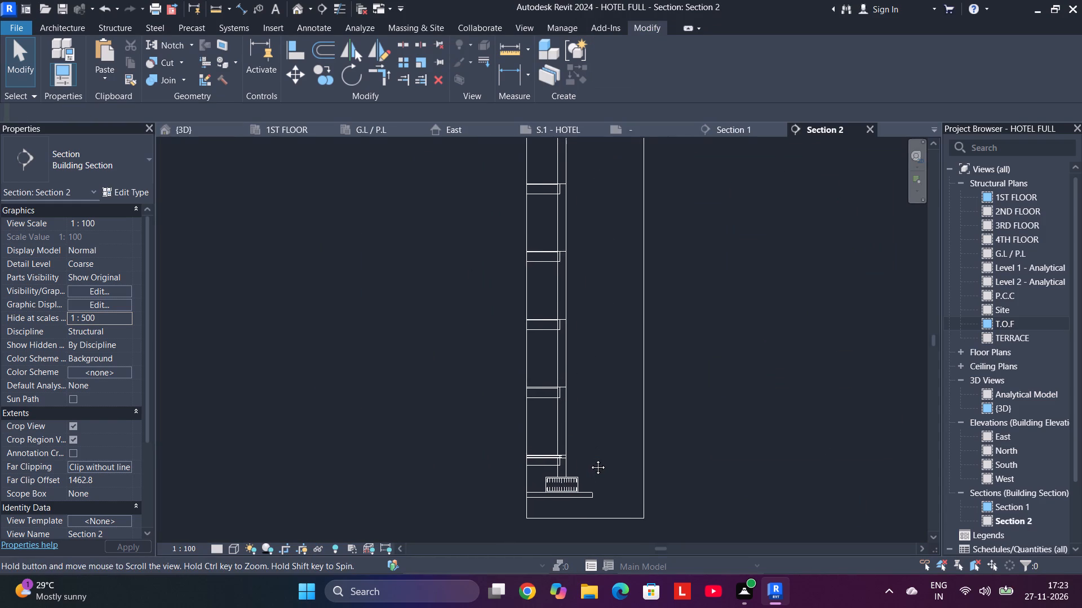
middle_click_drag(589, 459, 591, 472)
scroll(593, 470, "down", 4)
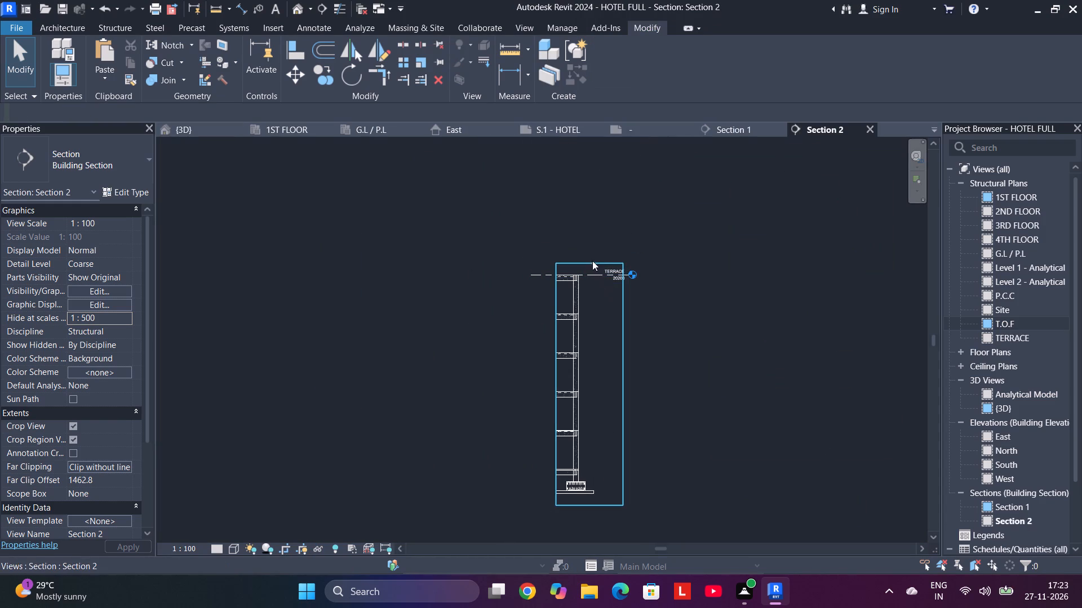
left_click_drag(691, 303, 631, 260)
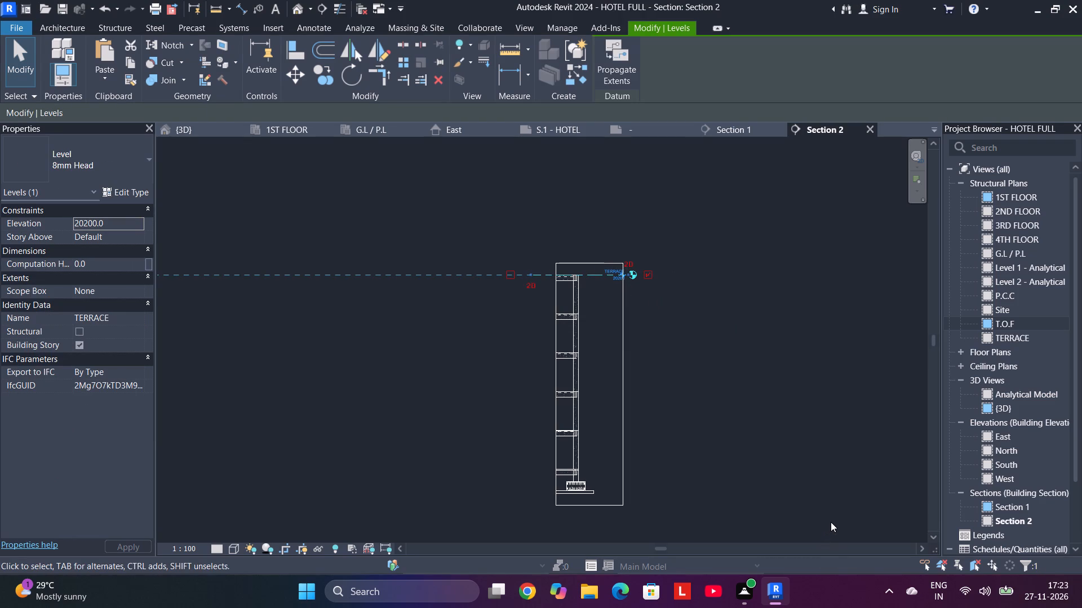
type("HH")
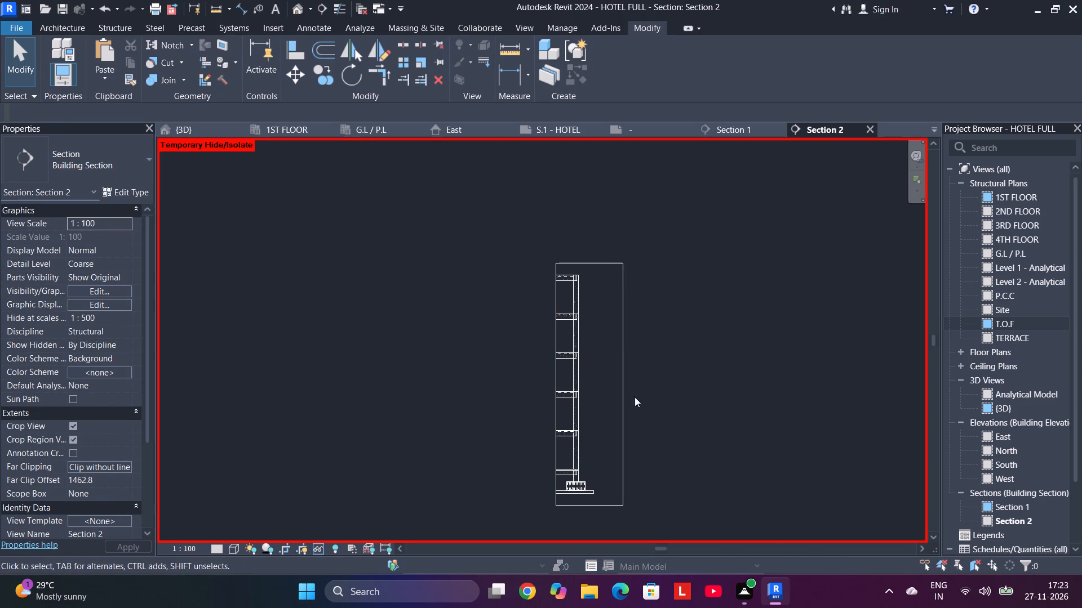
Temporarily hide the crop region boundary around the column and footing in the section view.
scroll(687, 369, "up", 3)
middle_click_drag(687, 369, 853, 284)
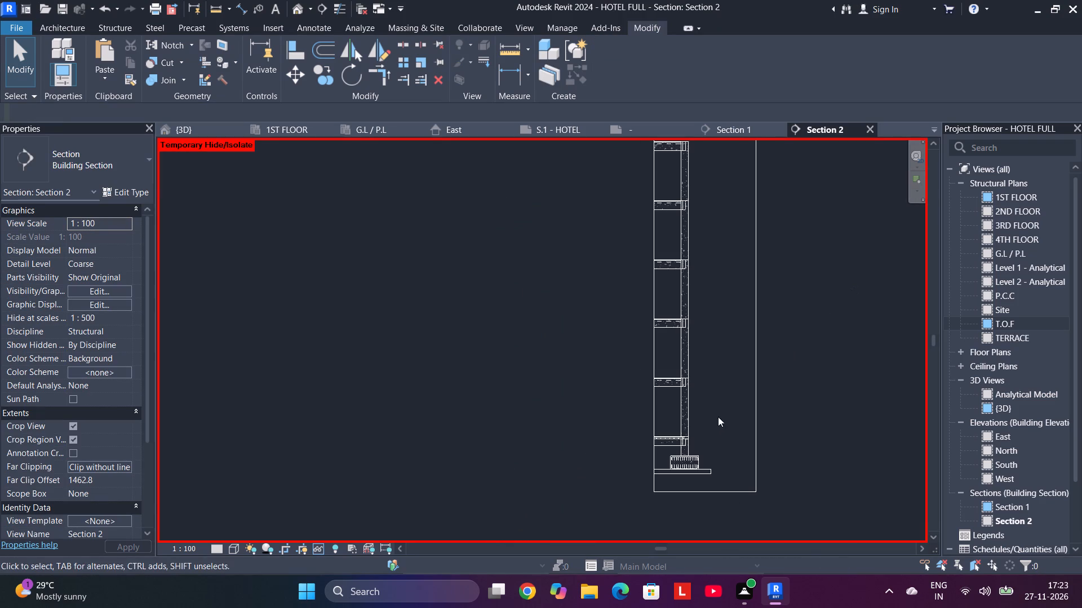
scroll(699, 459, "up", 1)
scroll(699, 459, "down", 1)
left_click_drag(787, 445, 747, 455)
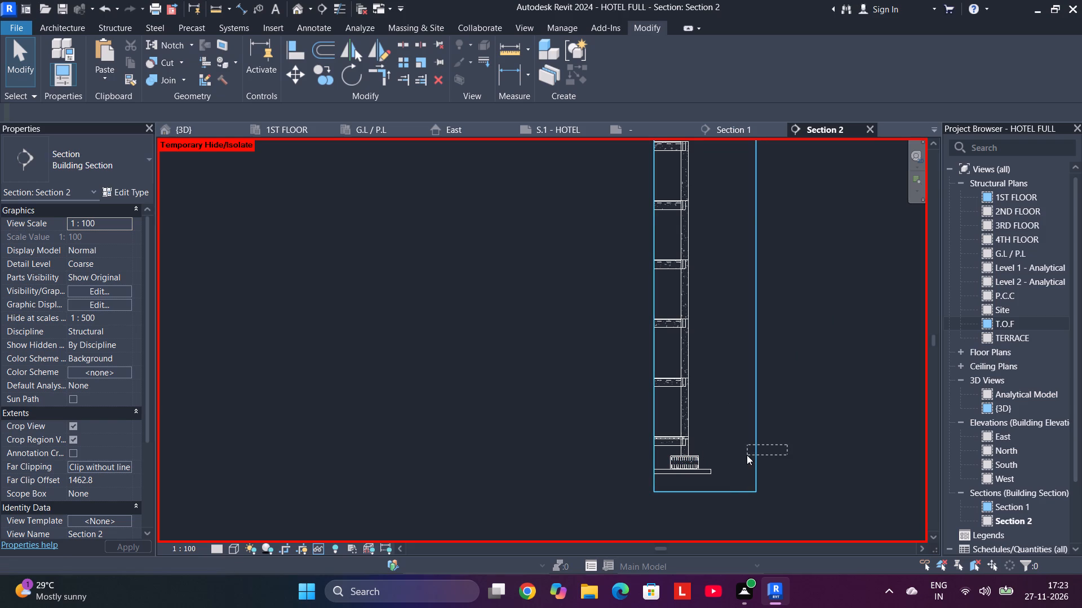
left_click_drag(747, 455, 747, 457)
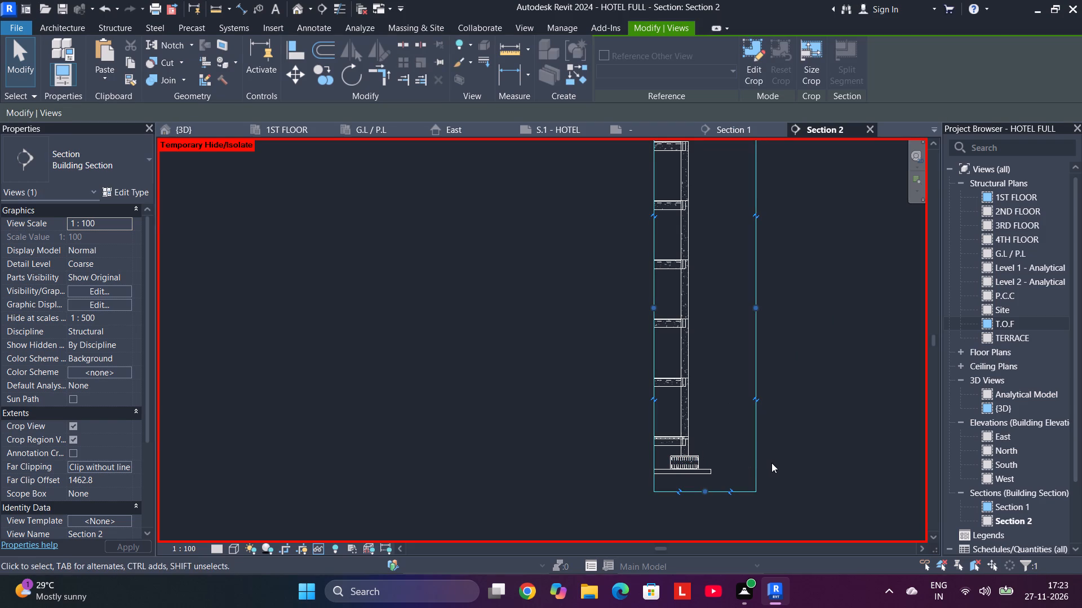
type("HH")
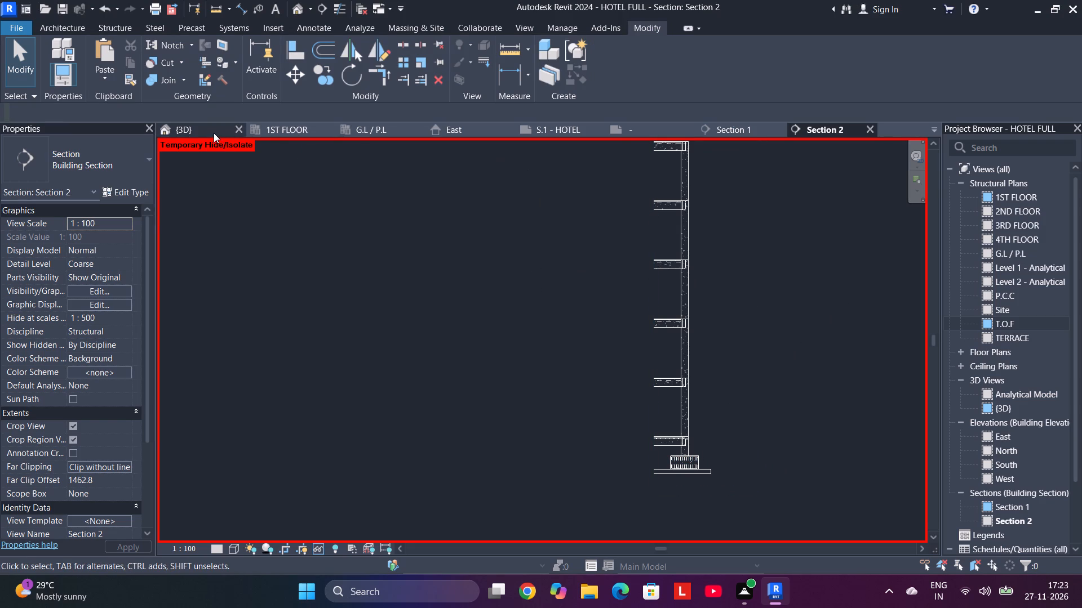
Set the Section 2 view's visual style to Realistic.
left_click(233, 551)
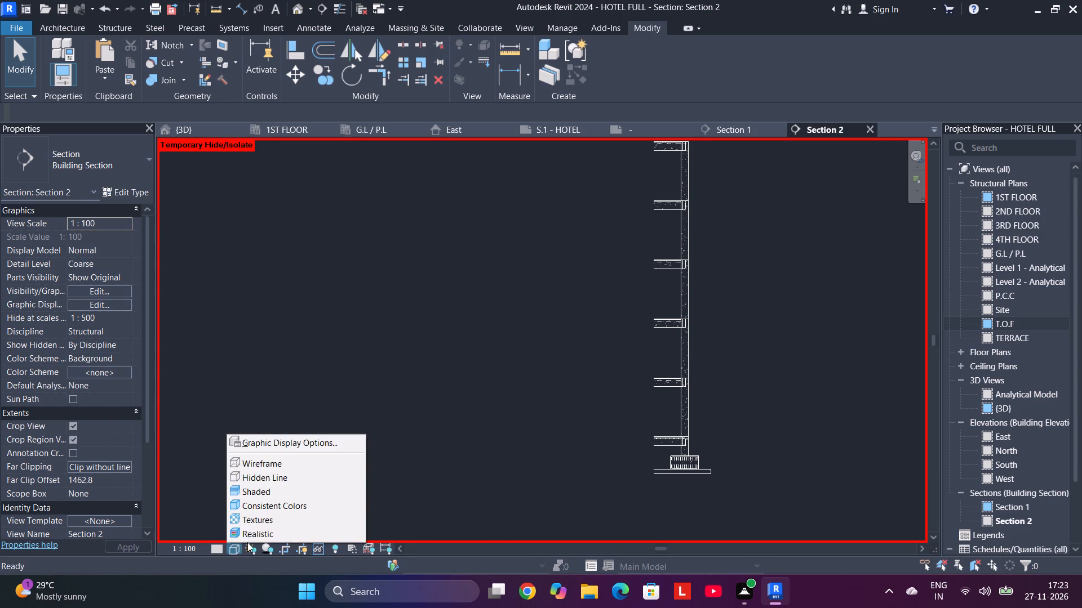
left_click(256, 537)
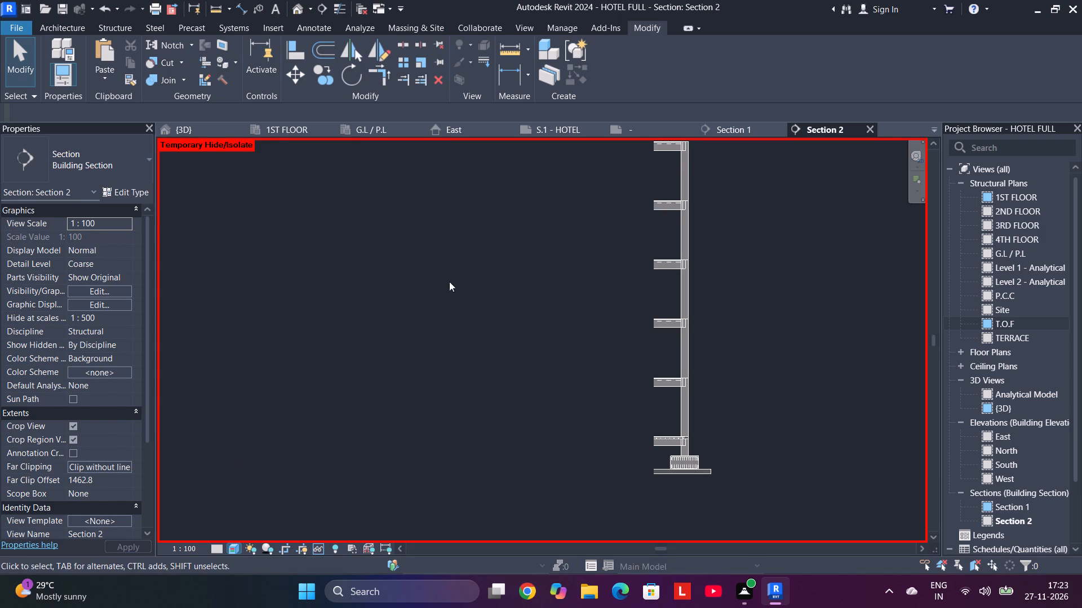
Place the Section 2 view on the S.1 - HOTEL sheet, in the space beside the 3D view.
left_click(740, 127)
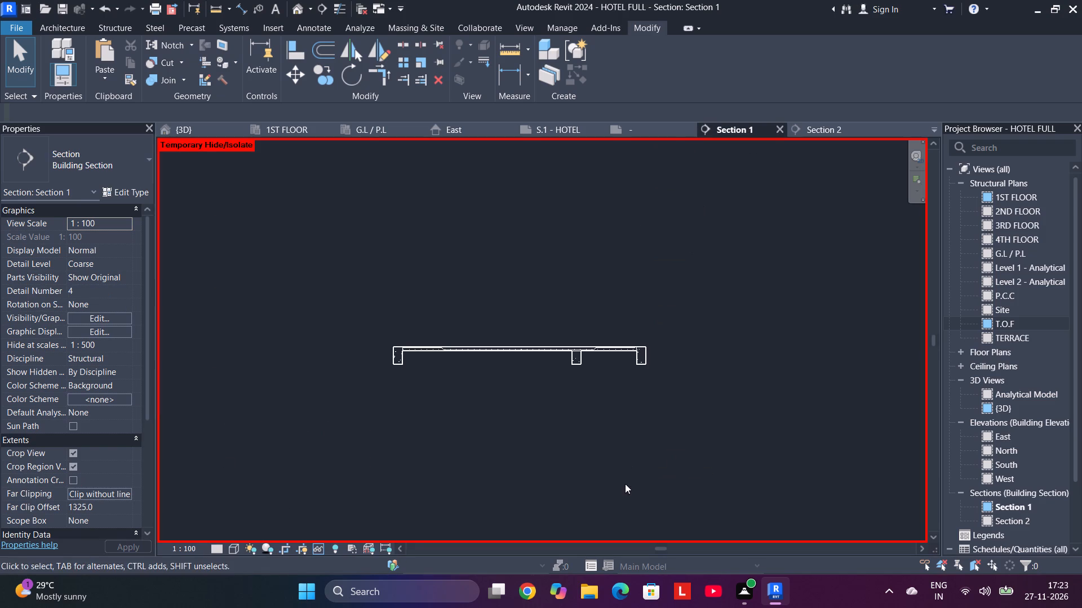
left_click(573, 132)
scroll(710, 462, "down", 4)
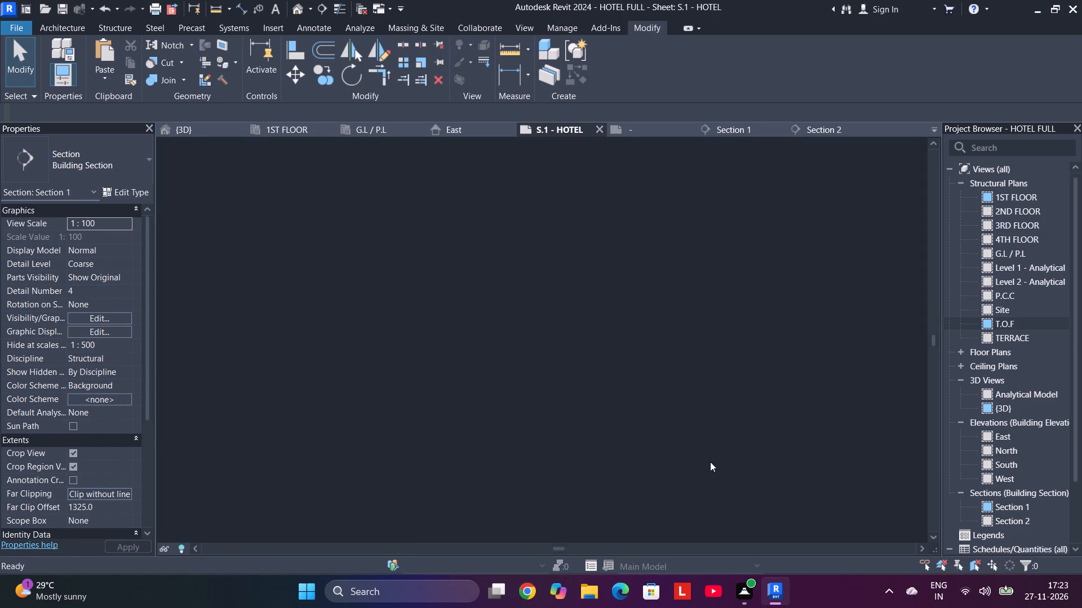
middle_click_drag(817, 515, 782, 421)
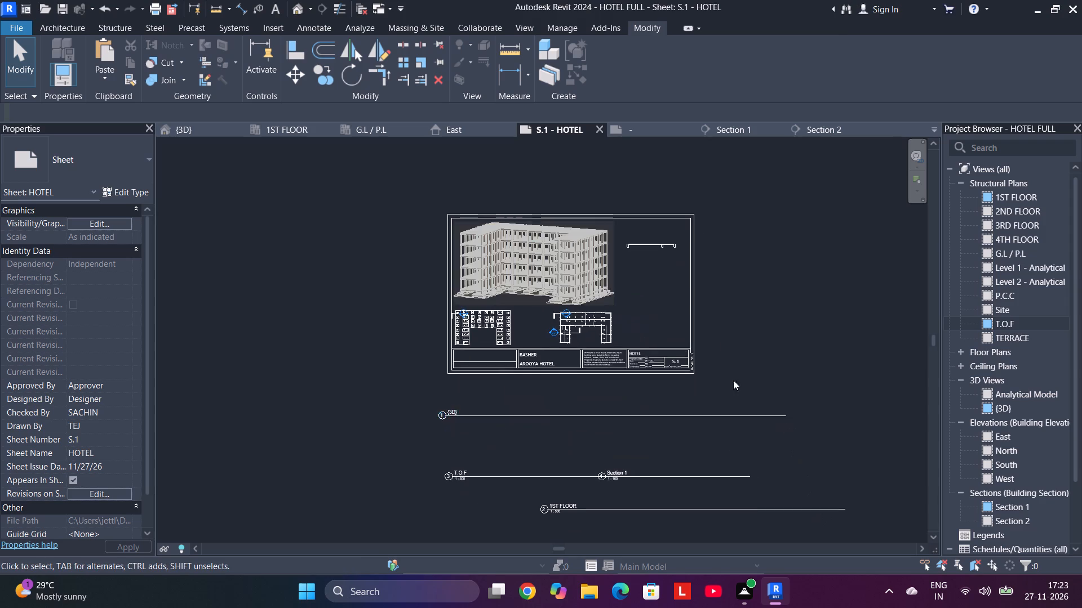
scroll(724, 340, "up", 4)
left_click_drag(990, 523, 841, 440)
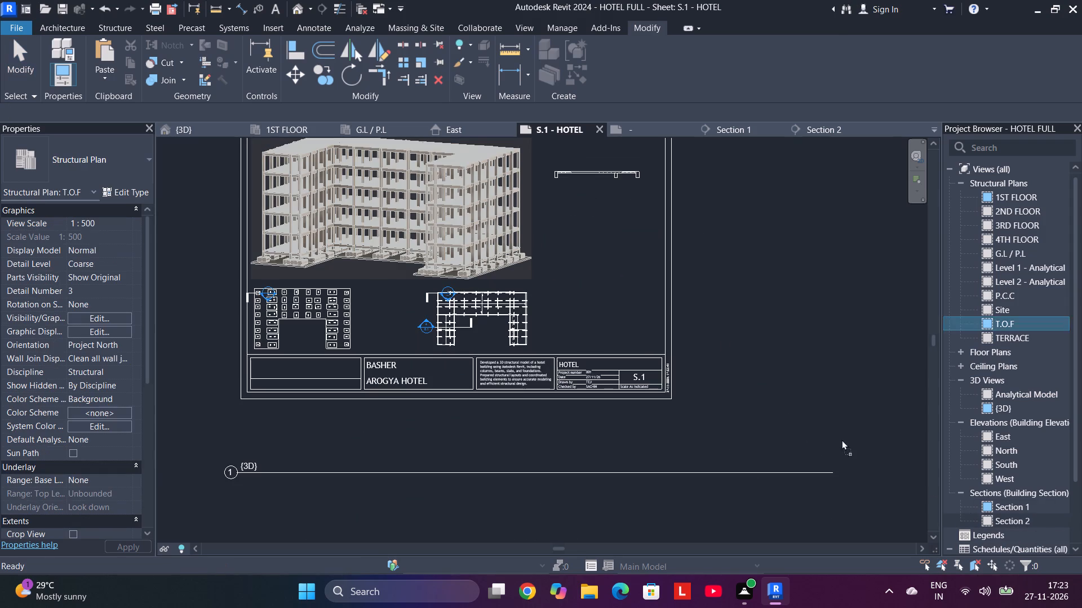
left_click_drag(841, 440, 607, 312)
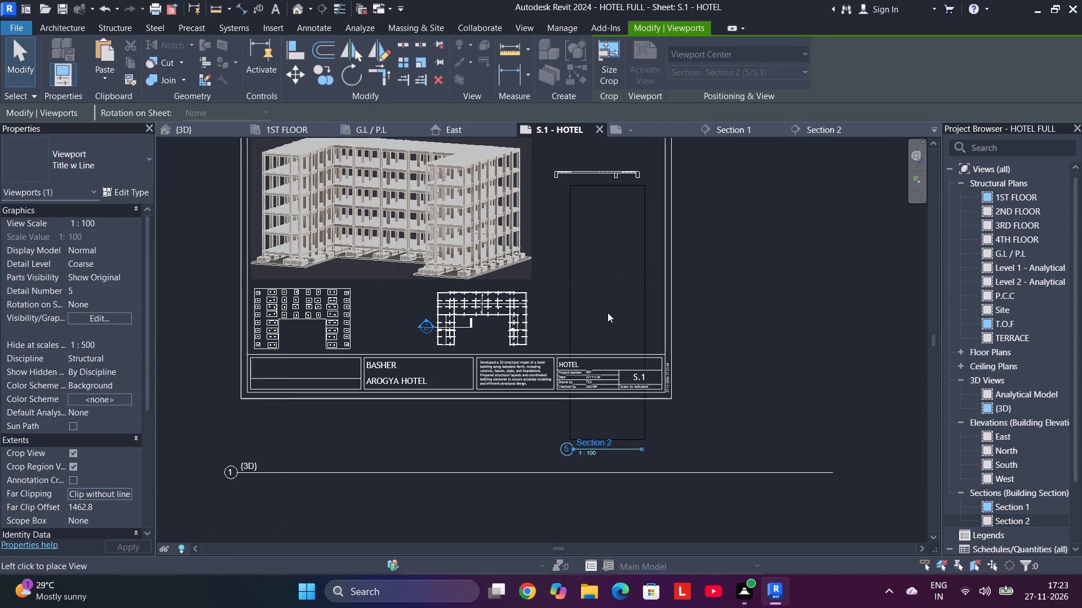
middle_click_drag(610, 257, 604, 369)
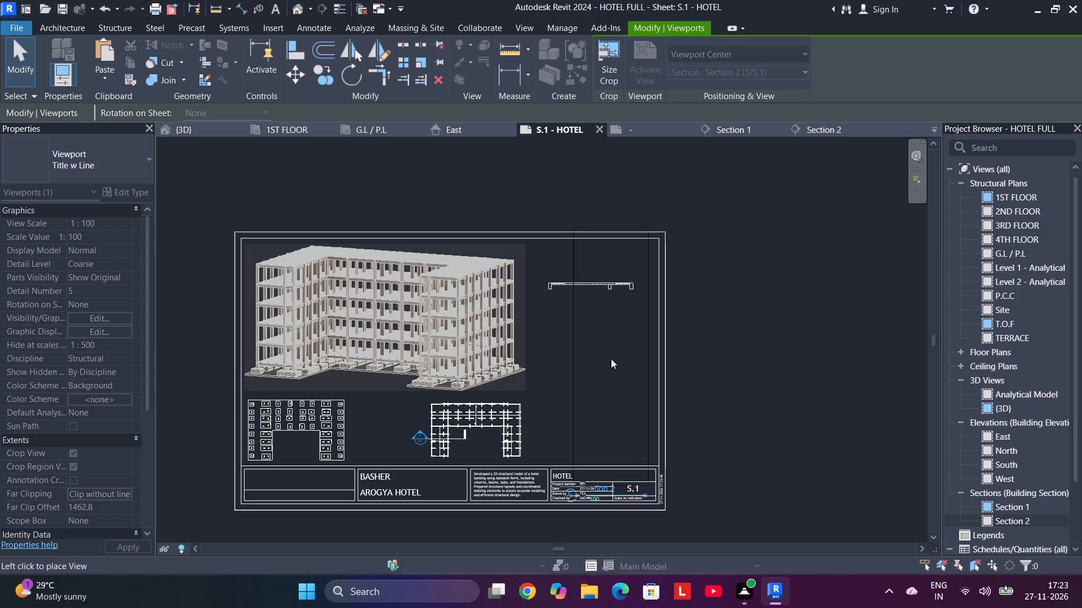
left_click(611, 359)
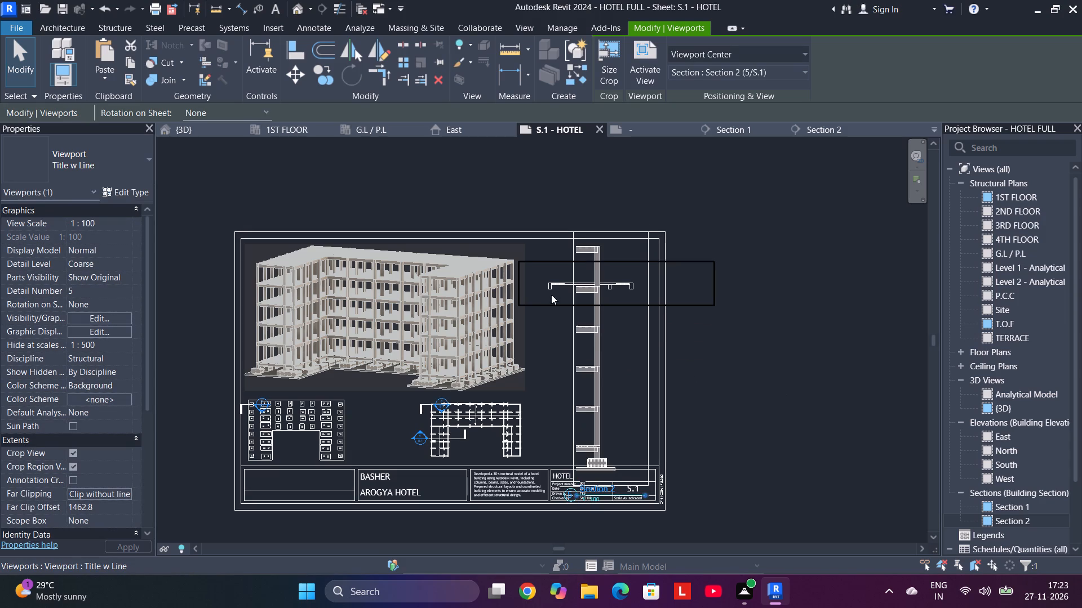
Shift the Section 1 slab viewport slightly up and towards the right border of the S.1 - HOTEL sheet.
left_click(544, 280)
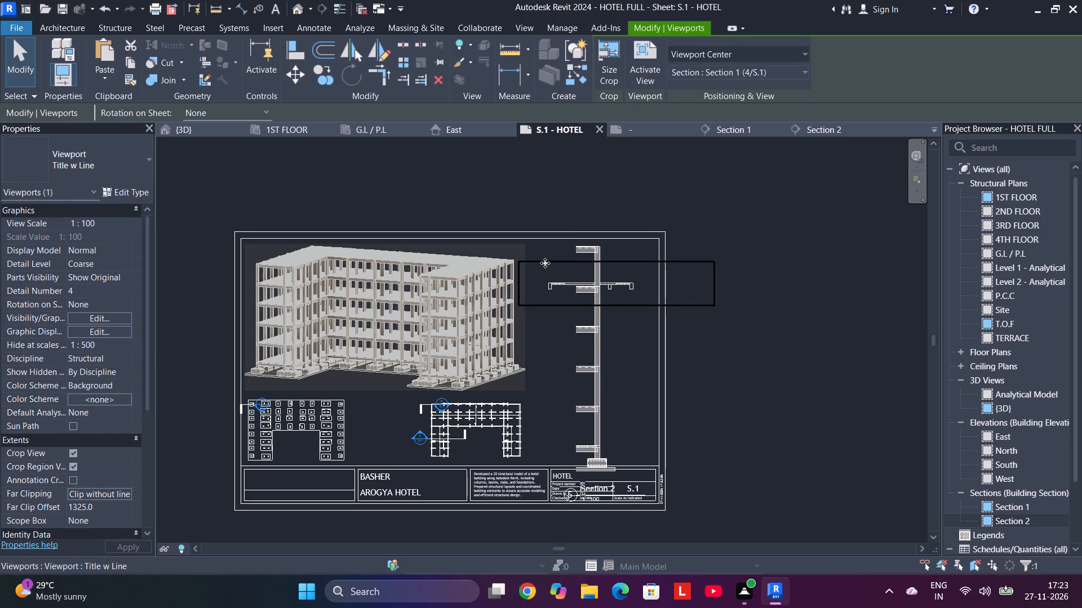
left_click_drag(545, 263, 384, 415)
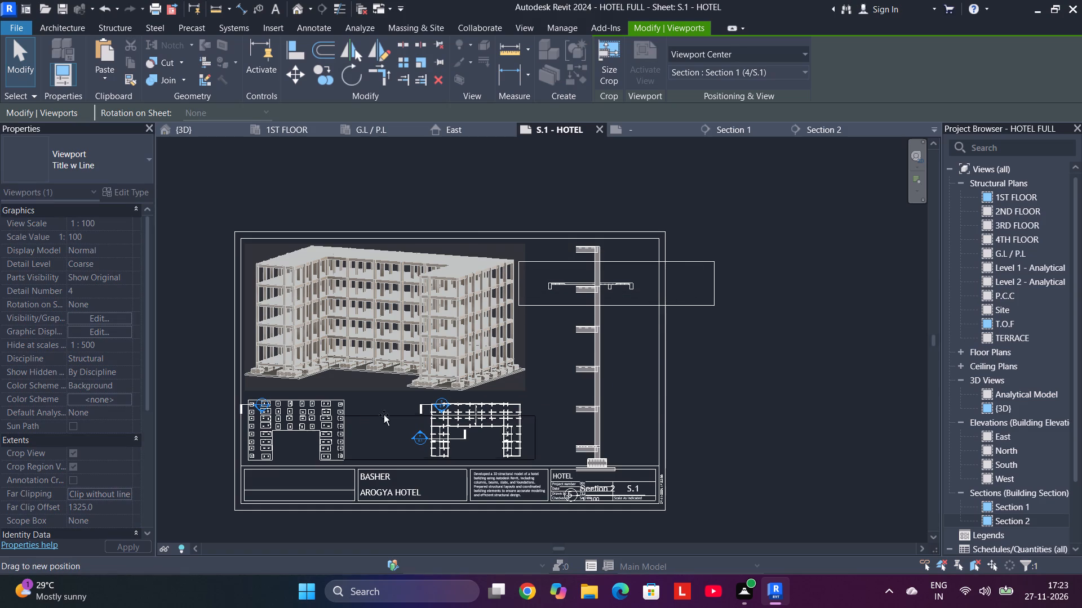
left_click_drag(384, 415, 555, 408)
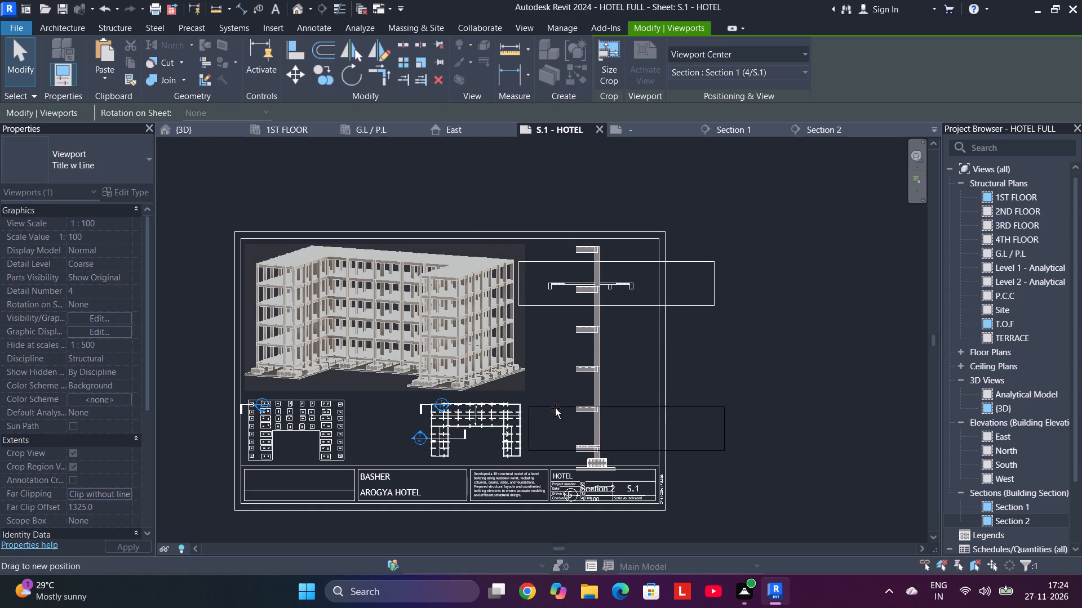
left_click_drag(555, 408, 565, 269)
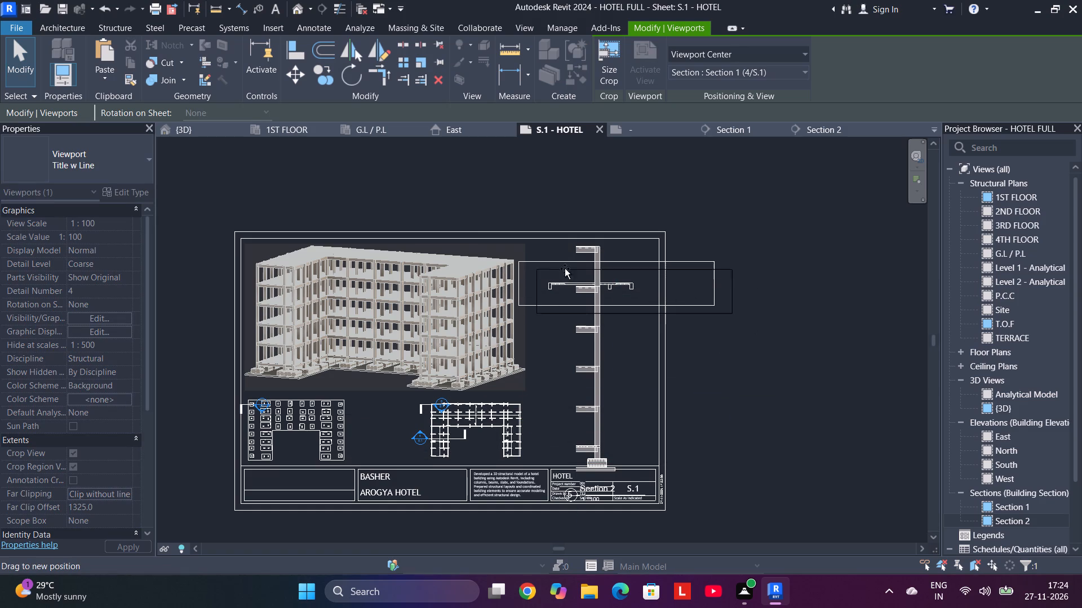
left_click_drag(565, 269, 556, 256)
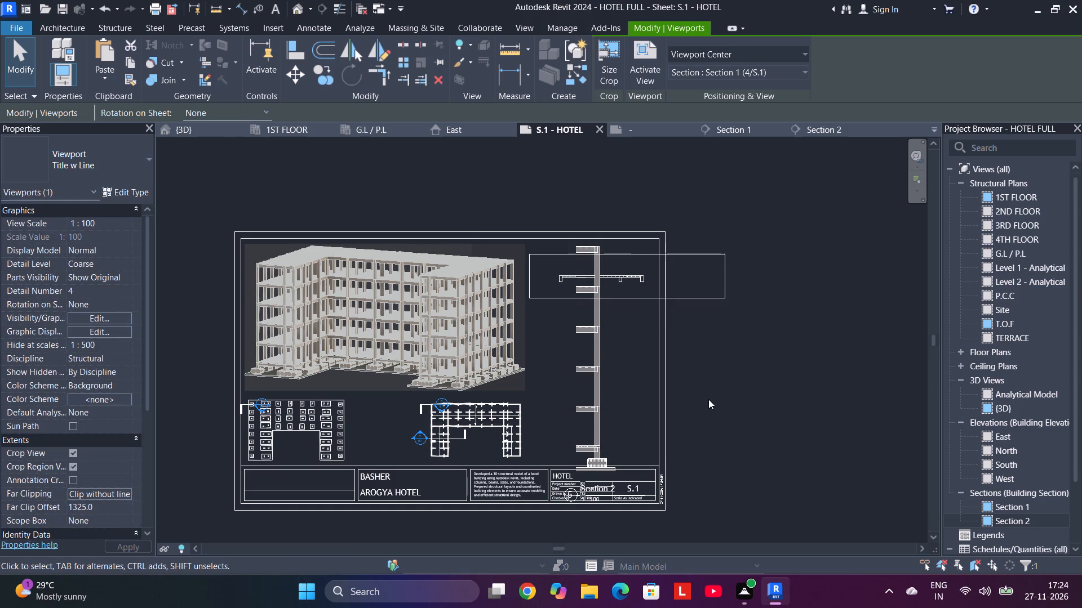
left_click(730, 397)
Set the view scale of the Section 2 viewport to 1 : 200.
left_click(611, 371)
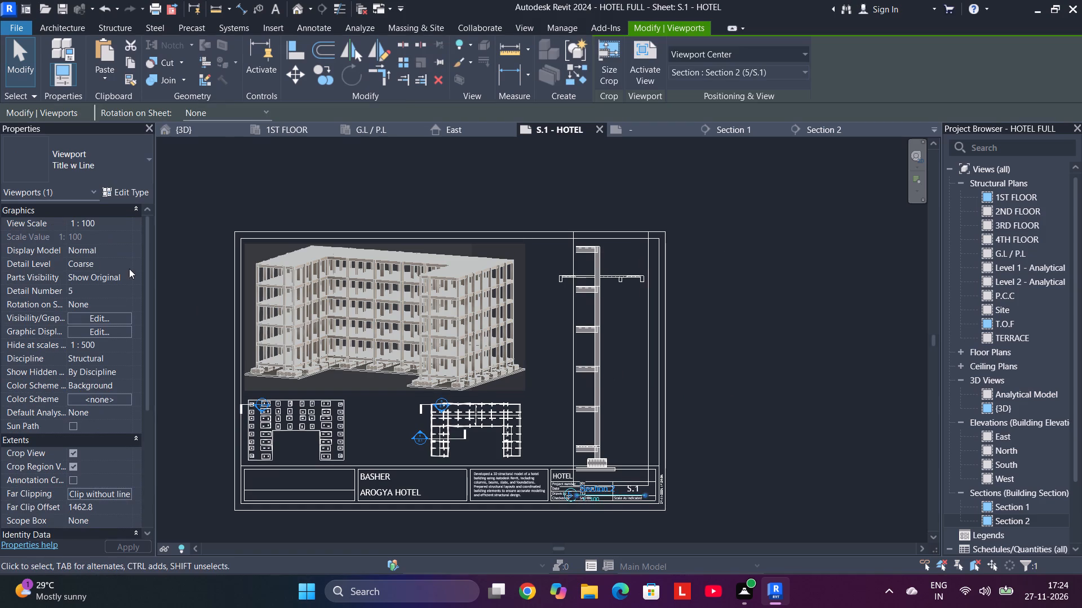
left_click(129, 220)
scroll(97, 284, "down", 1)
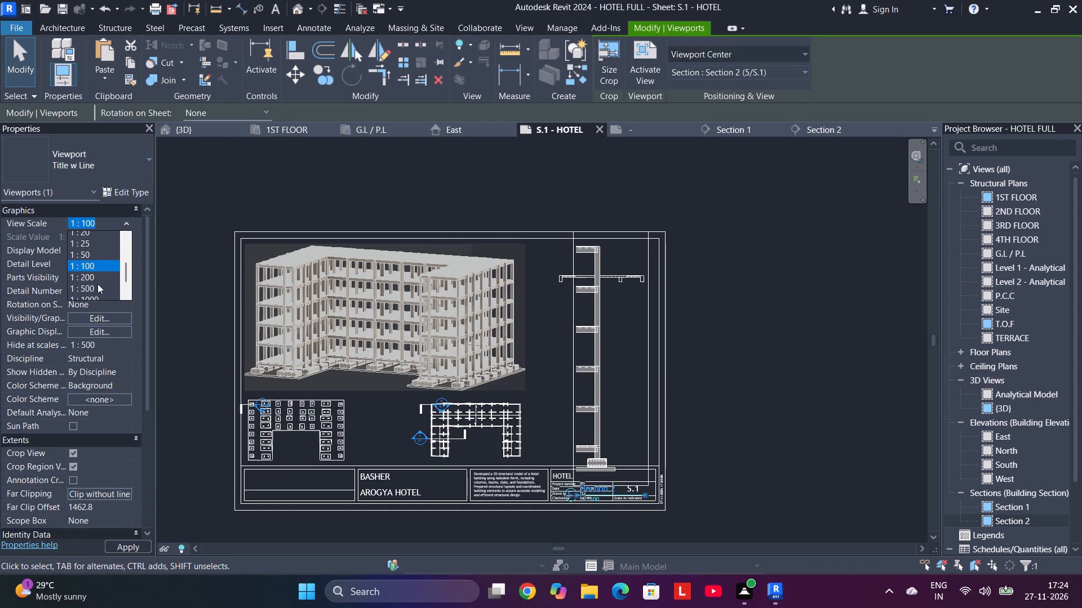
left_click(105, 265)
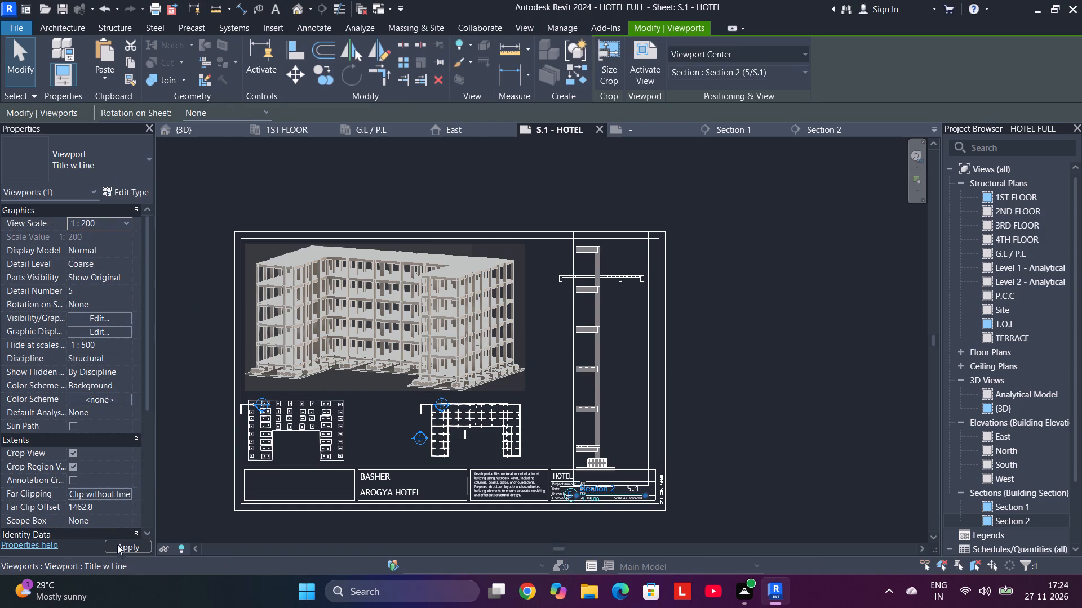
left_click(119, 551)
Move the Section 2 viewport up on the sheet, beneath the Section 1 slab section and clear of the title block.
left_click_drag(601, 363, 601, 340)
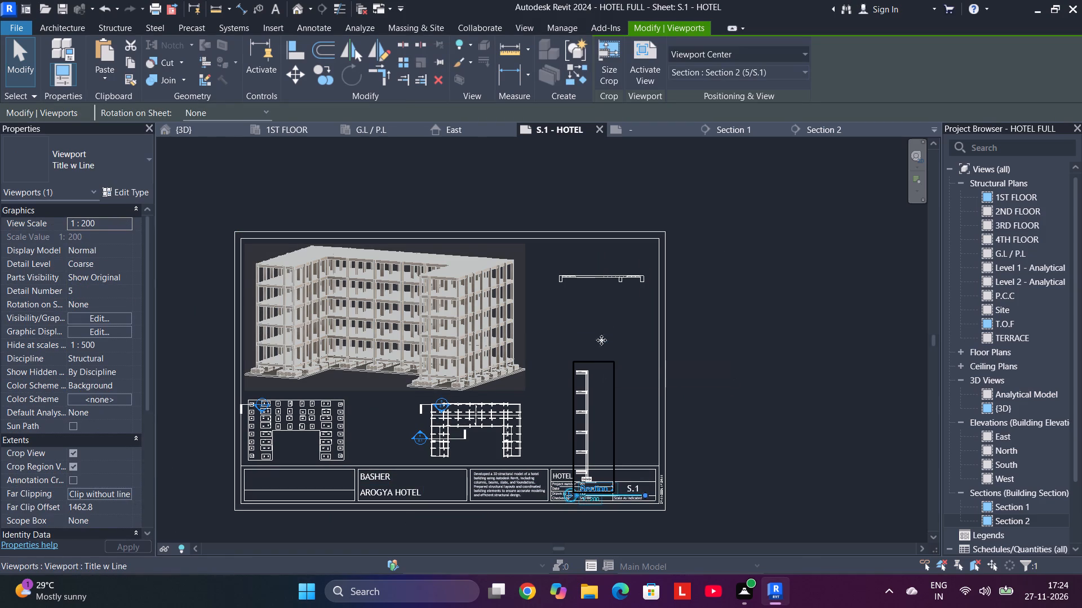
left_click_drag(601, 340, 602, 313)
left_click(712, 386)
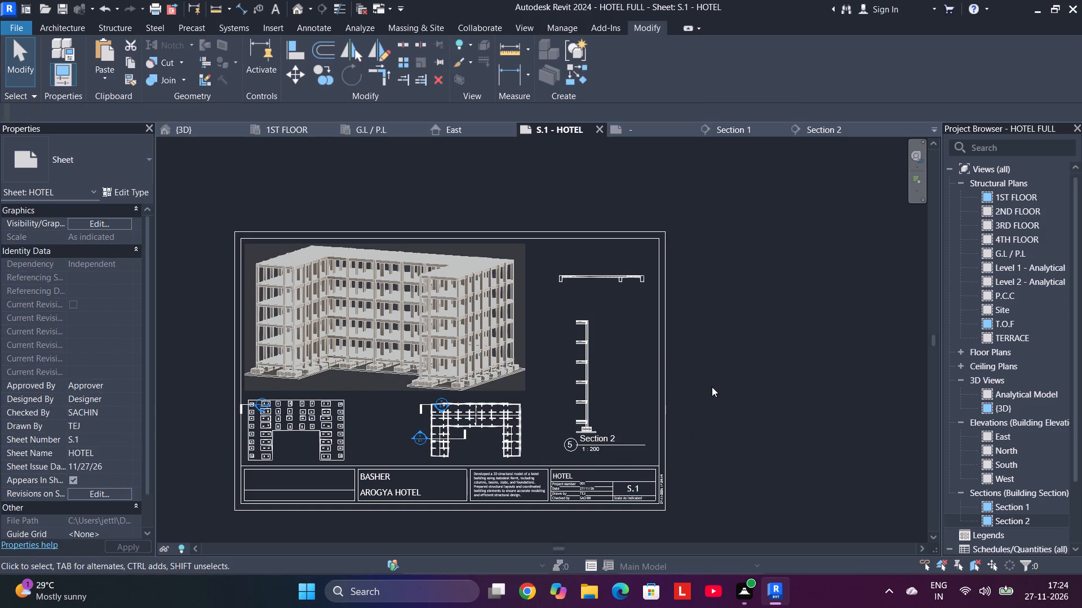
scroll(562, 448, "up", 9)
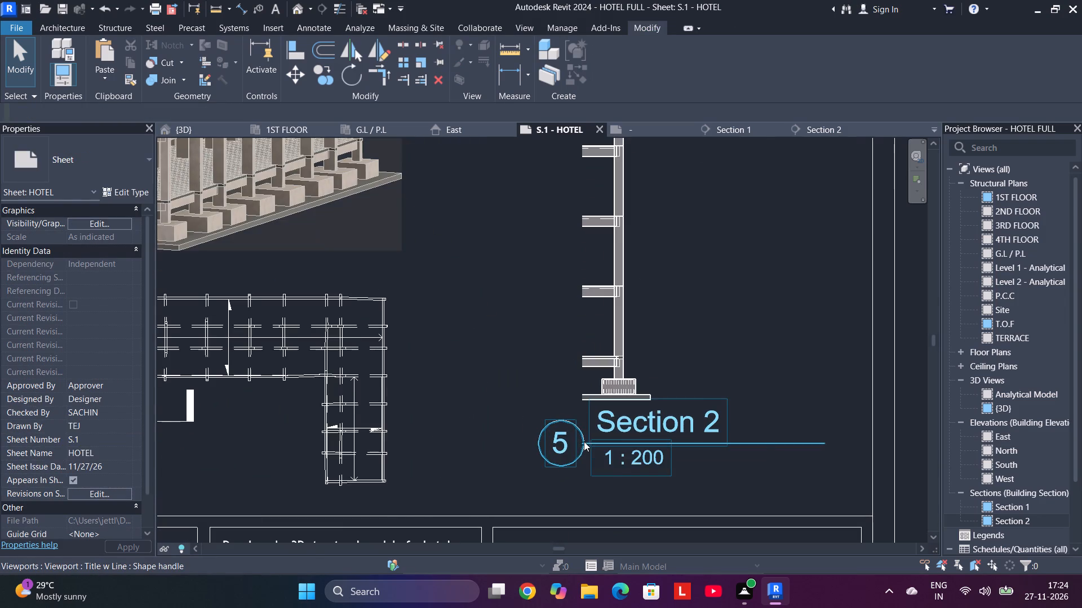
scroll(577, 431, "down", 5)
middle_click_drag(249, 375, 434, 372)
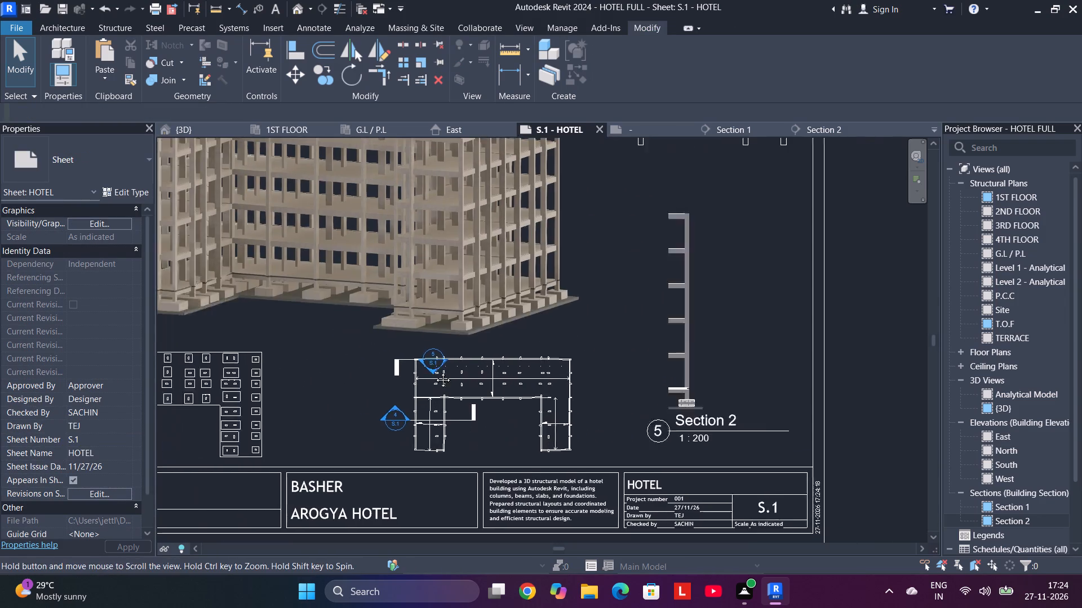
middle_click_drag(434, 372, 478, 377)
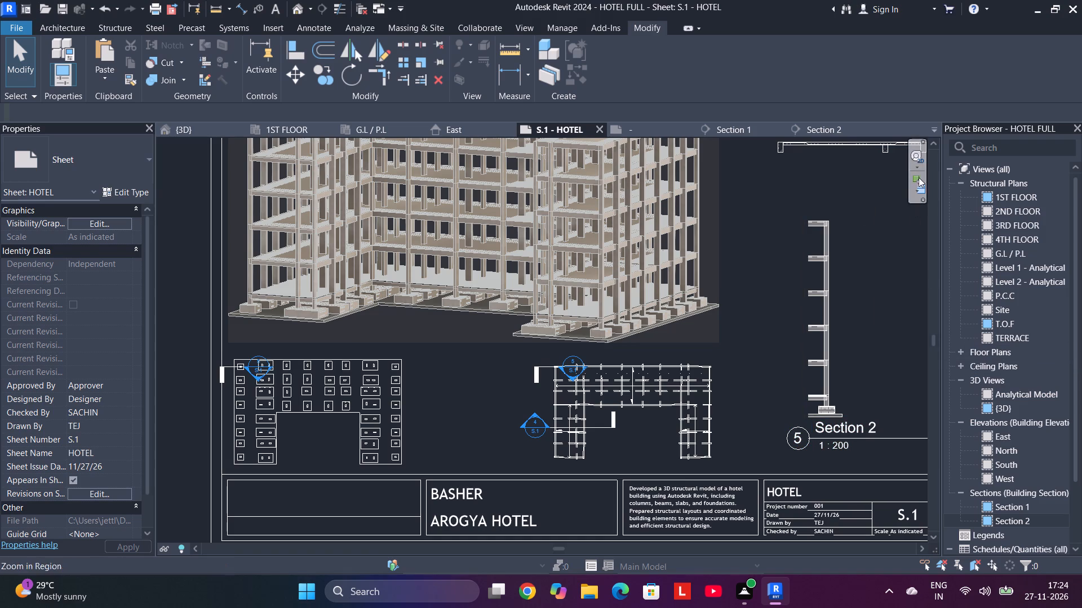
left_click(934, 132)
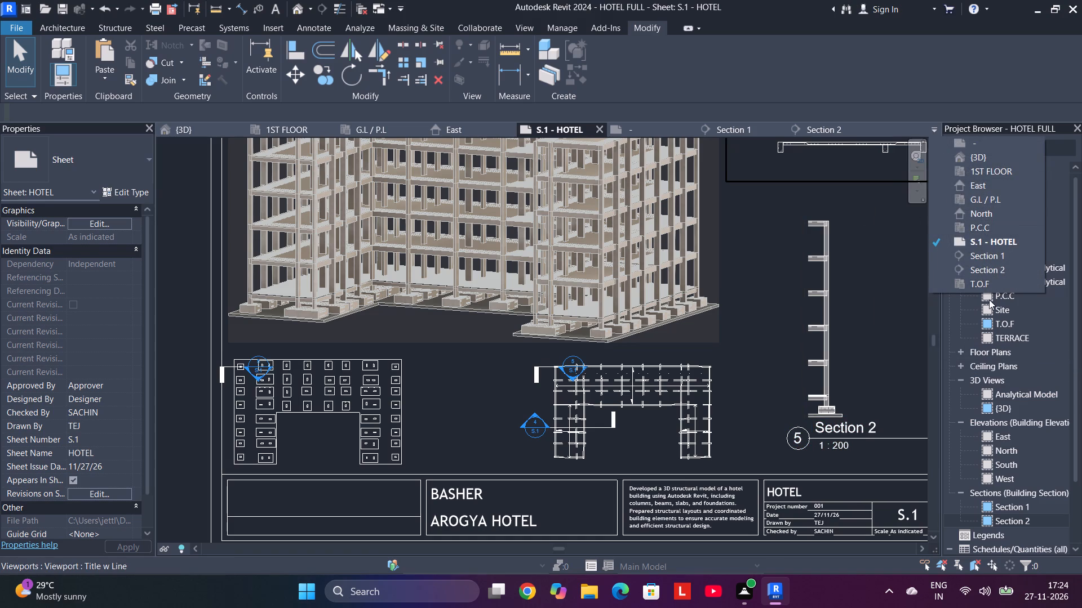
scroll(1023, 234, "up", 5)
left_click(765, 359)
Move the Section 2 view title off the S.1 - HOTEL sheet, into the empty area below its border.
middle_click_drag(823, 454, 720, 424)
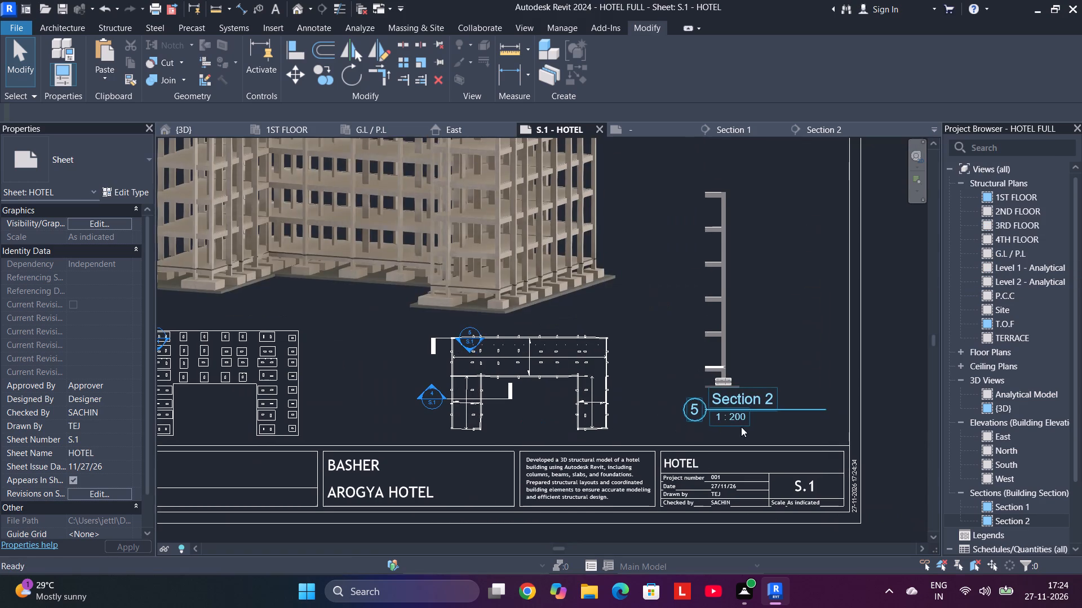
key("Escape")
left_click(711, 411)
scroll(719, 415, "down", 2)
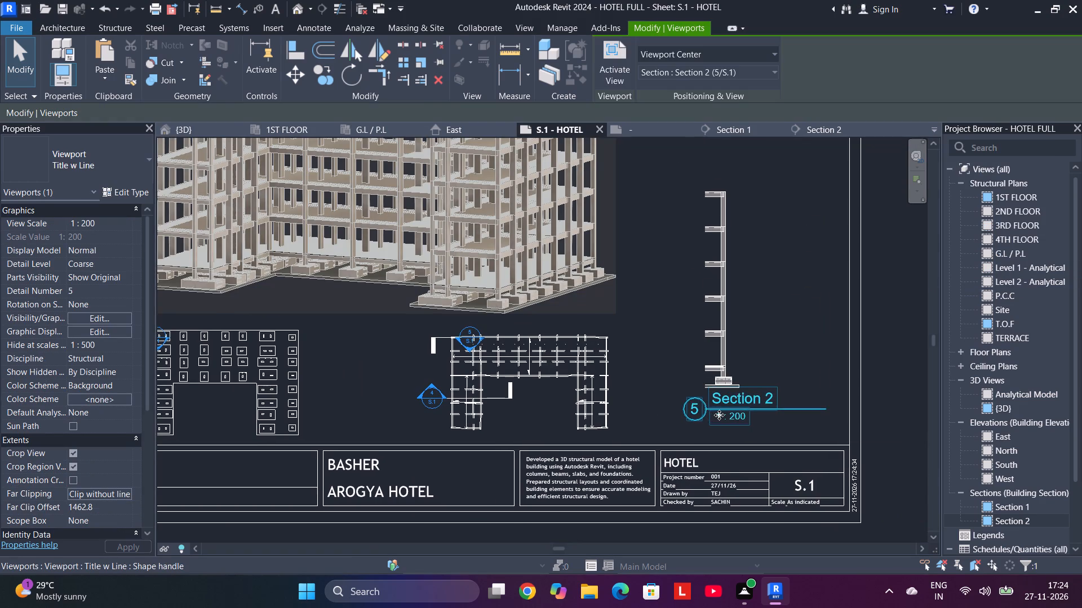
scroll(719, 415, "down", 2)
middle_click_drag(713, 369, 682, 283)
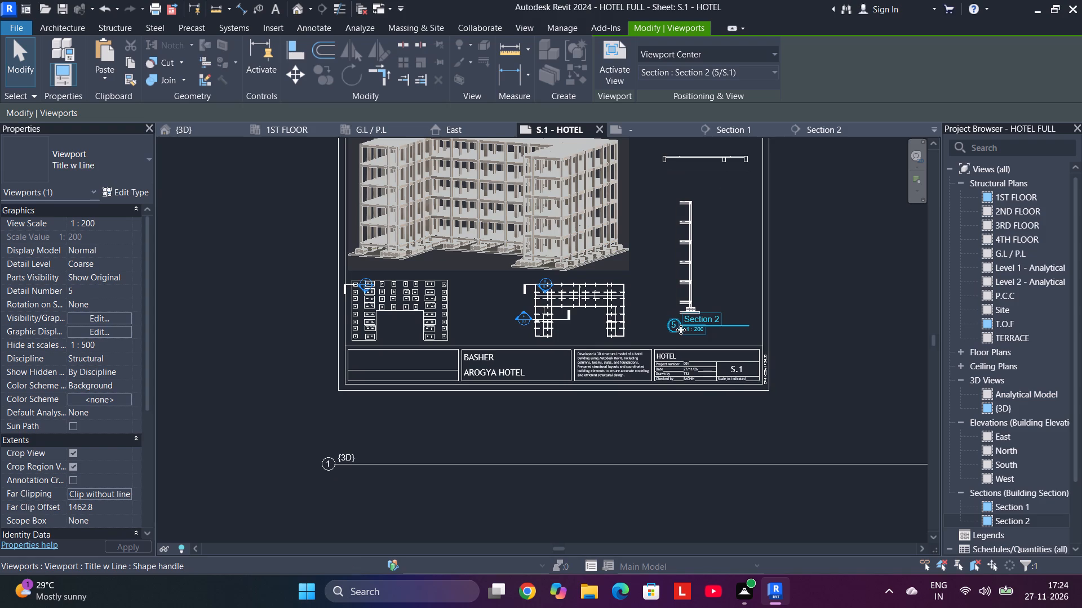
left_click_drag(681, 329, 689, 529)
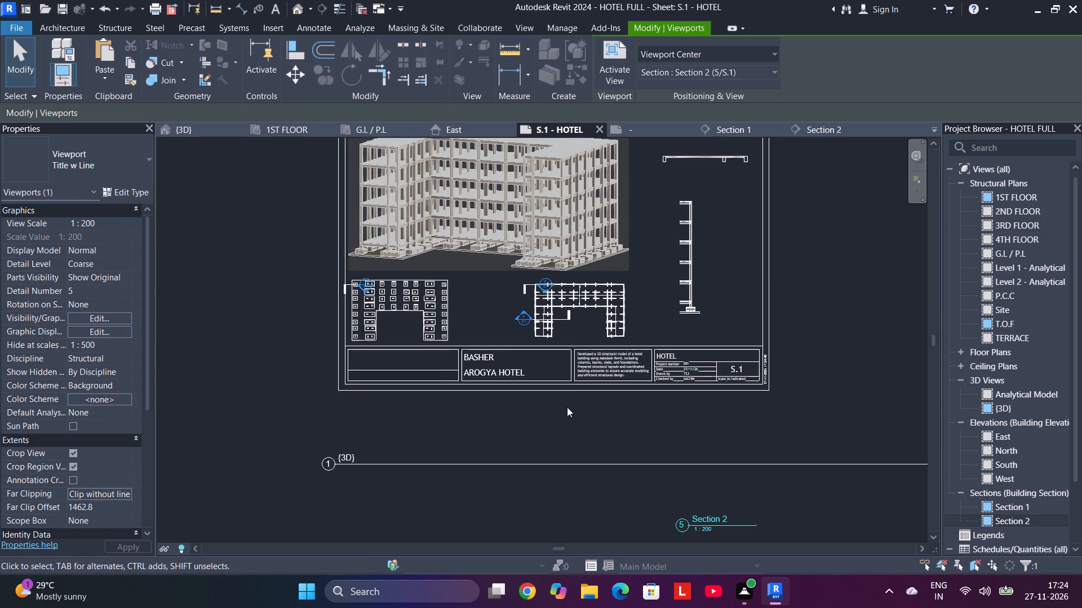
Temporarily hide both section markers in the 1ST FLOOR structural plan.
middle_click_drag(569, 419, 697, 482)
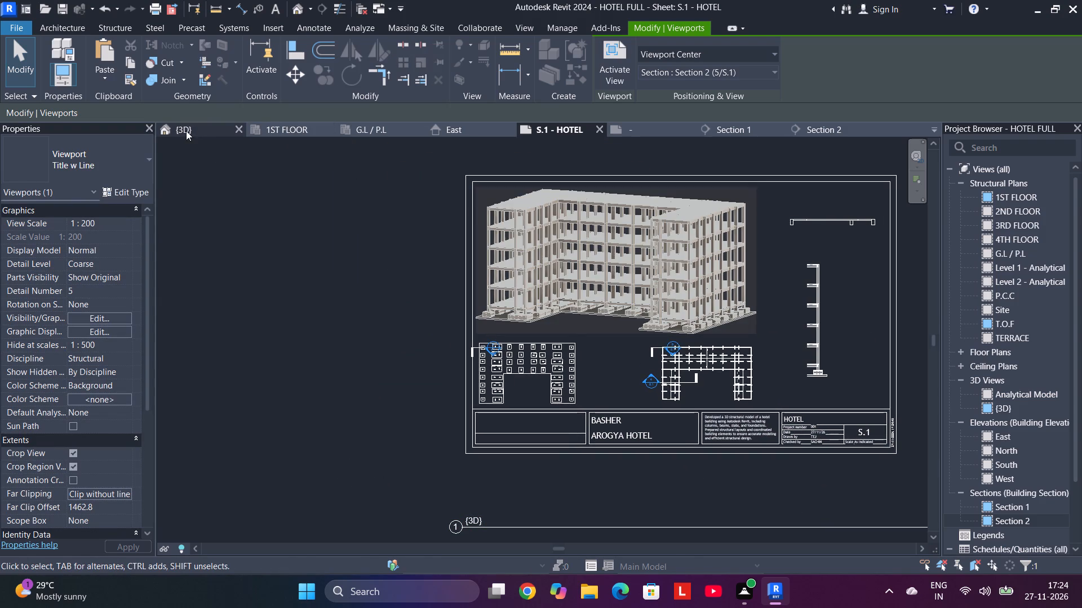
left_click(186, 131)
left_click(358, 128)
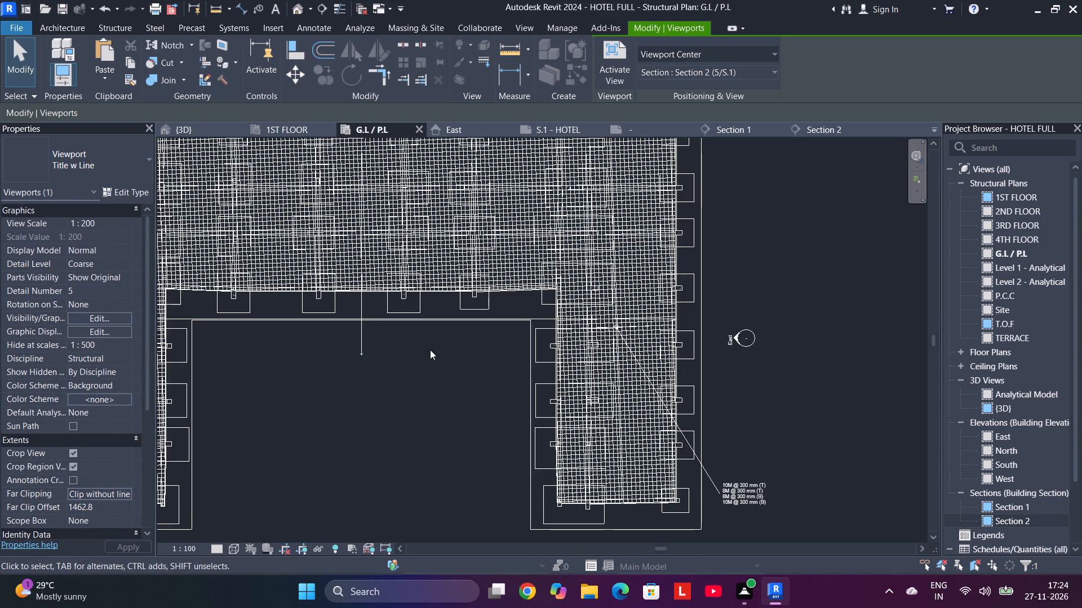
scroll(431, 350, "down", 1)
left_click(287, 132)
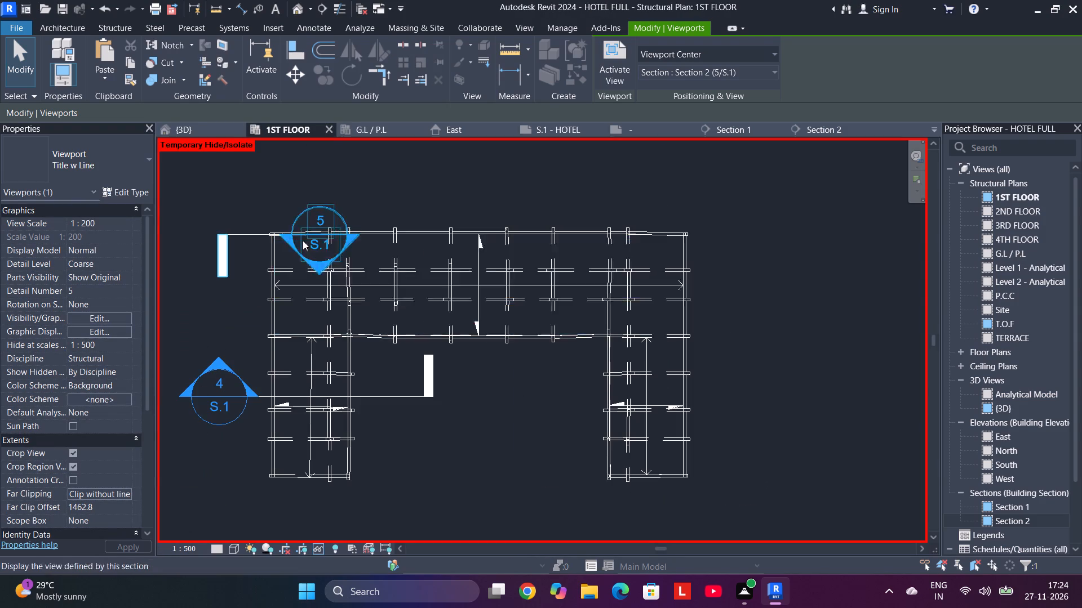
left_click_drag(261, 199, 214, 291)
type("HH")
left_click_drag(230, 320, 202, 475)
key("h")
key("h")
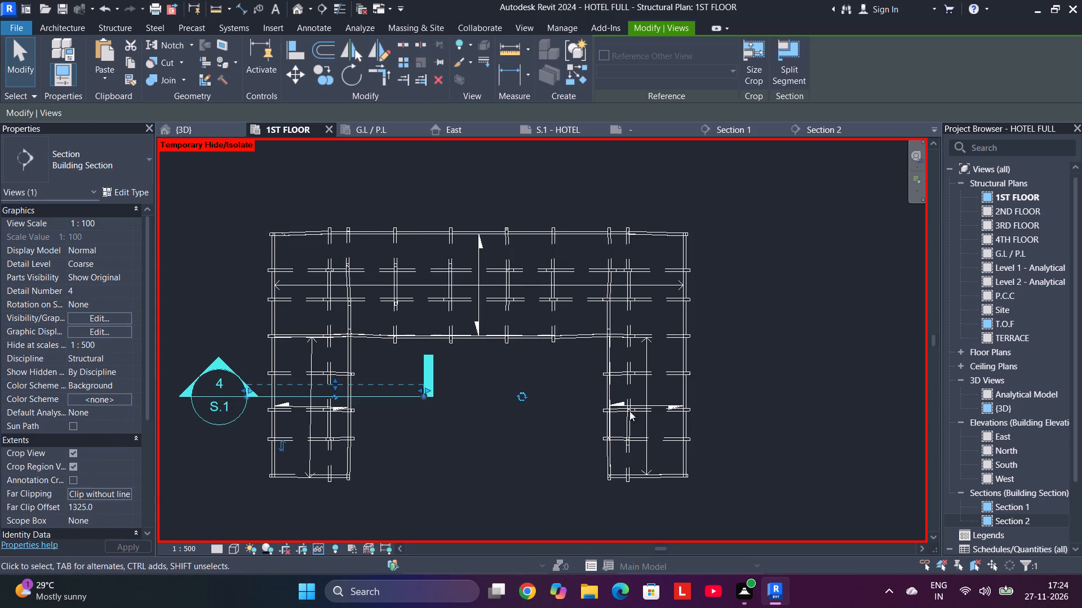
Temporarily hide the Section 2 marker in the T.O.F structural plan.
middle_click_drag(775, 299, 776, 366)
left_click(380, 123)
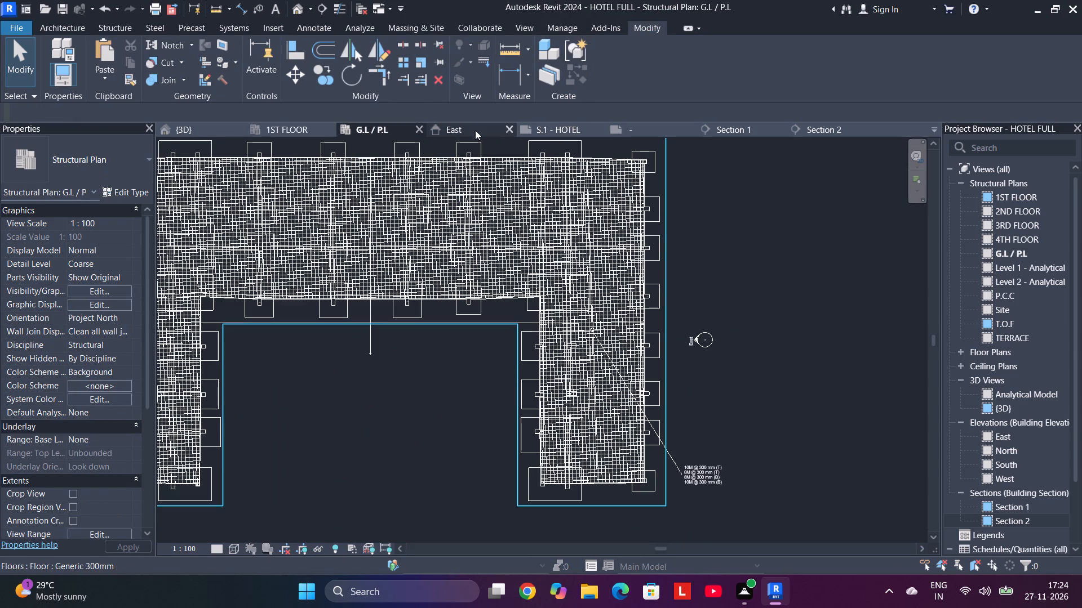
left_click(465, 131)
scroll(556, 232, "down", 4)
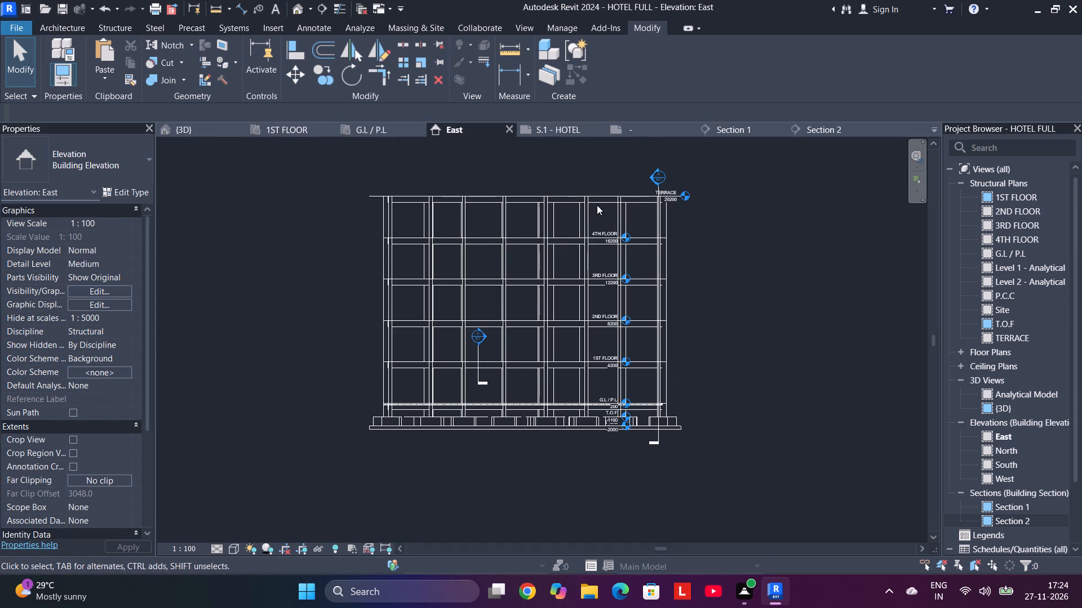
double_click(987, 328)
scroll(406, 230, "down", 7)
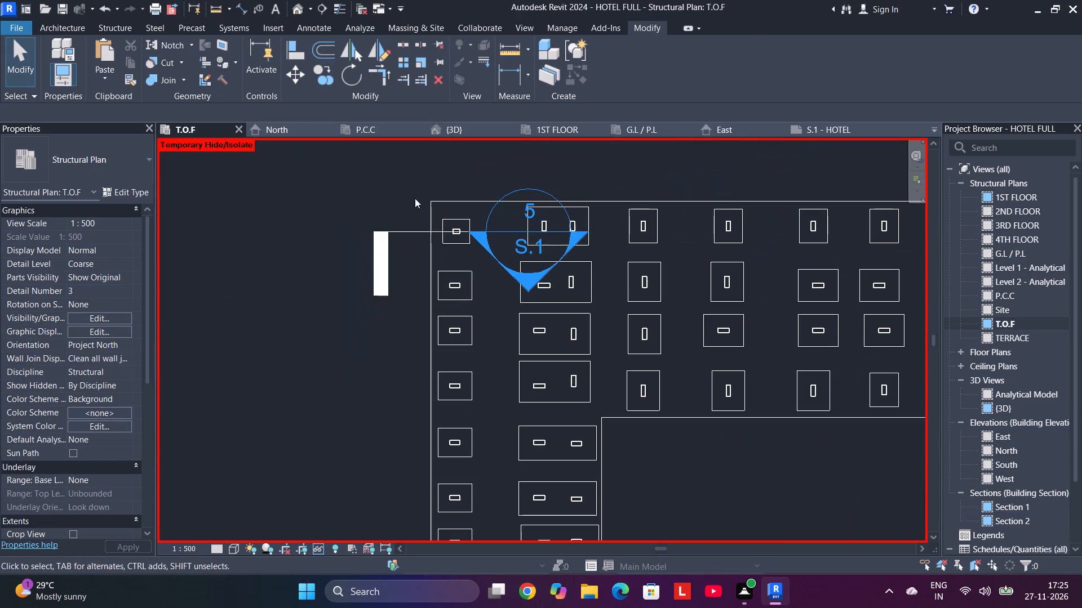
left_click_drag(421, 172, 365, 303)
key("h")
key("h")
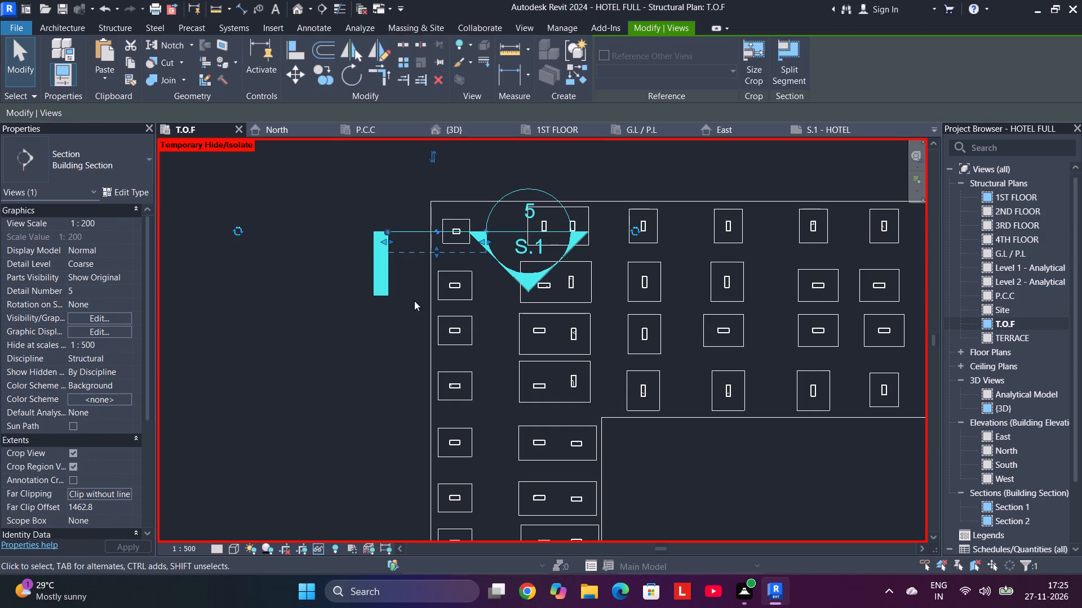
scroll(483, 301, "down", 9)
Return to the S.1 - HOTEL sheet and check the placed plans for section markers.
left_click(825, 129)
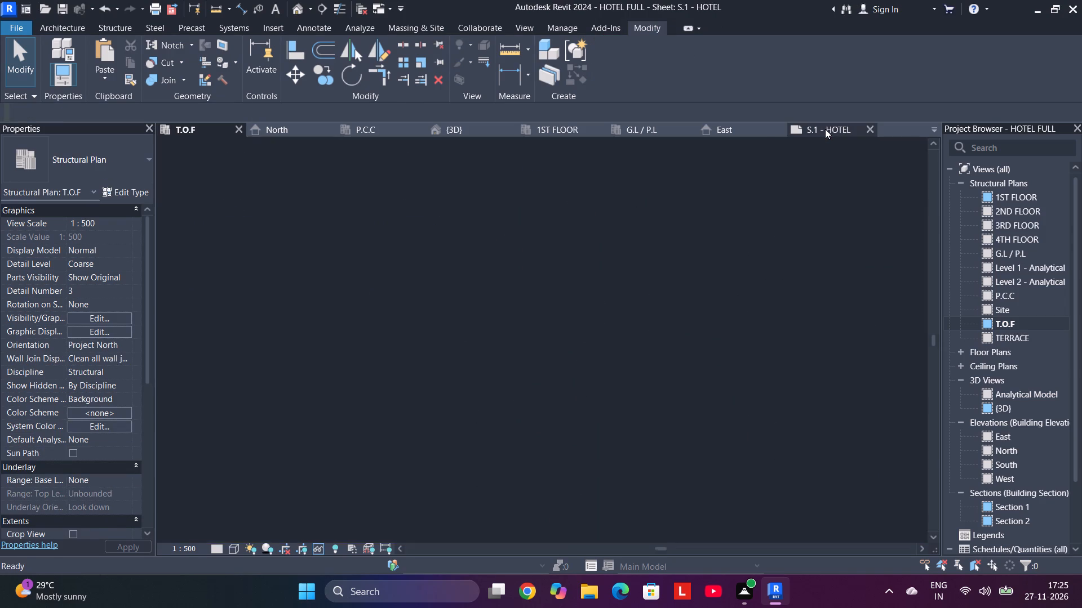
left_click(730, 128)
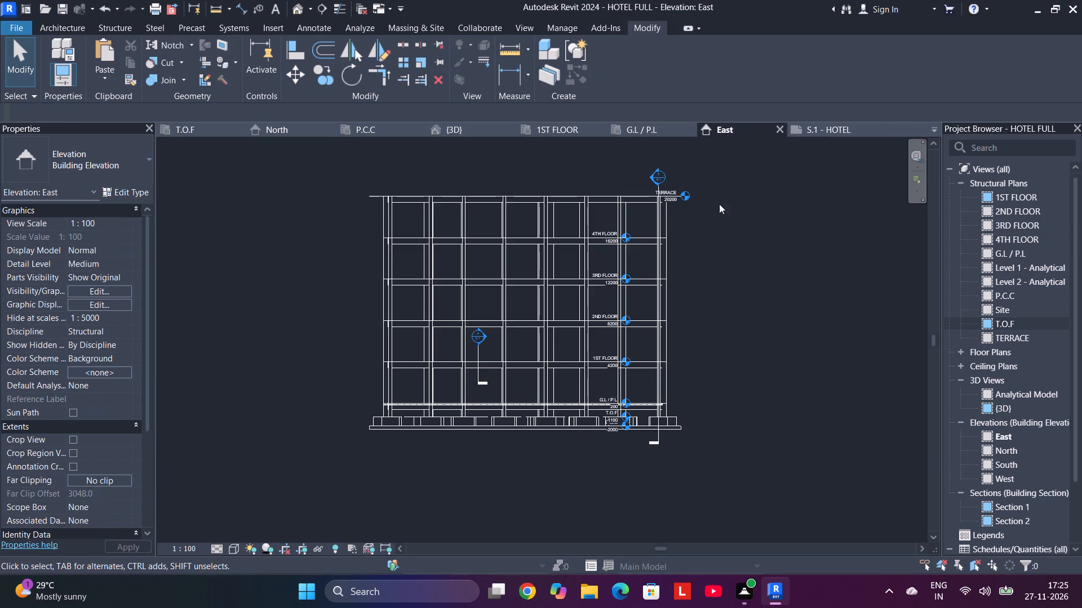
left_click(819, 135)
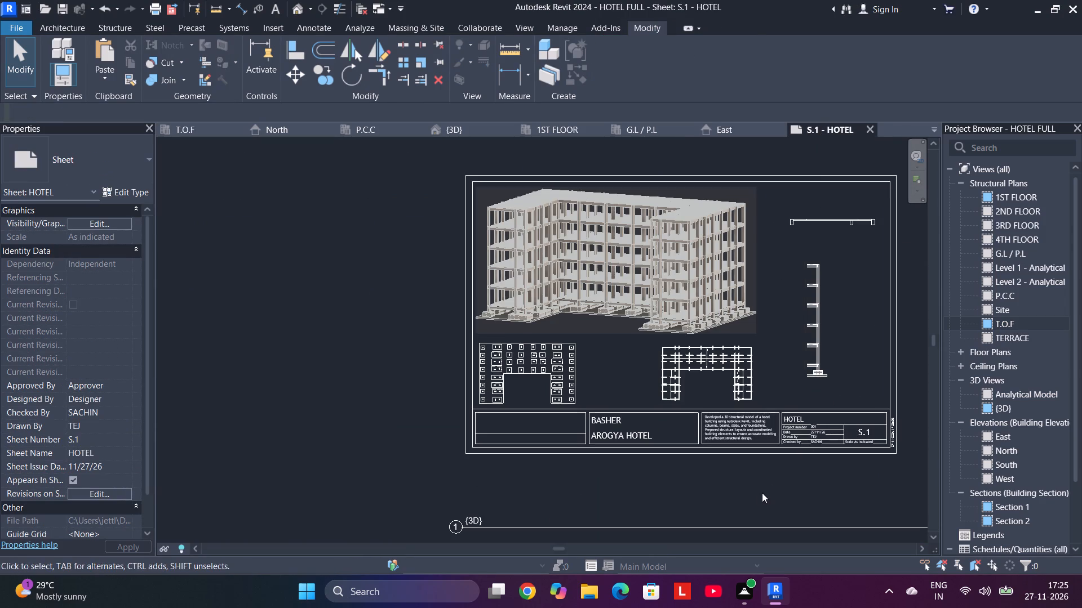
middle_click_drag(761, 489, 589, 491)
scroll(485, 461, "up", 3)
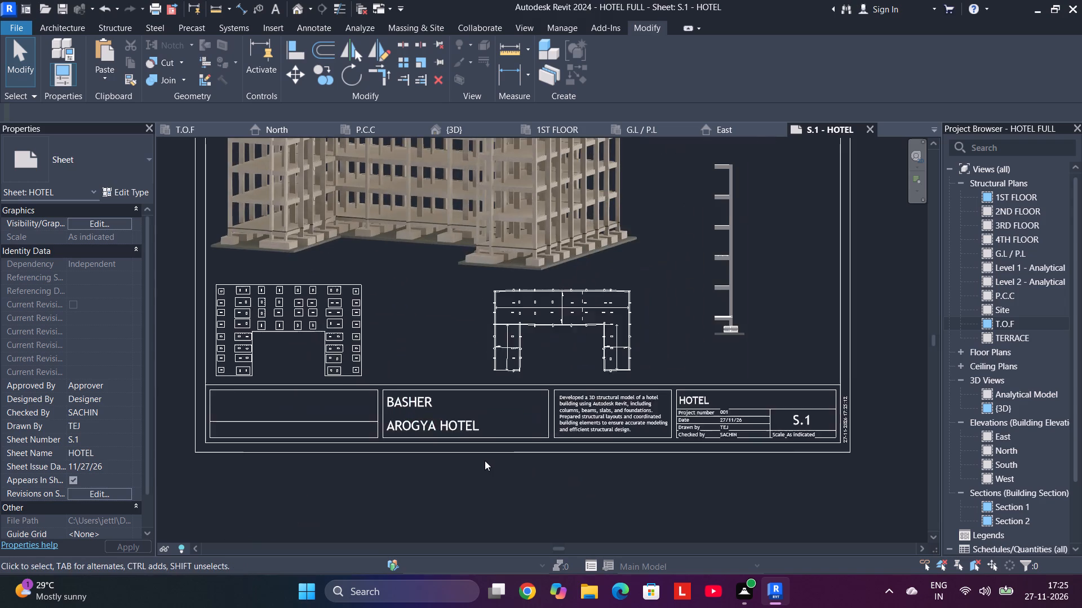
scroll(496, 458, "down", 3)
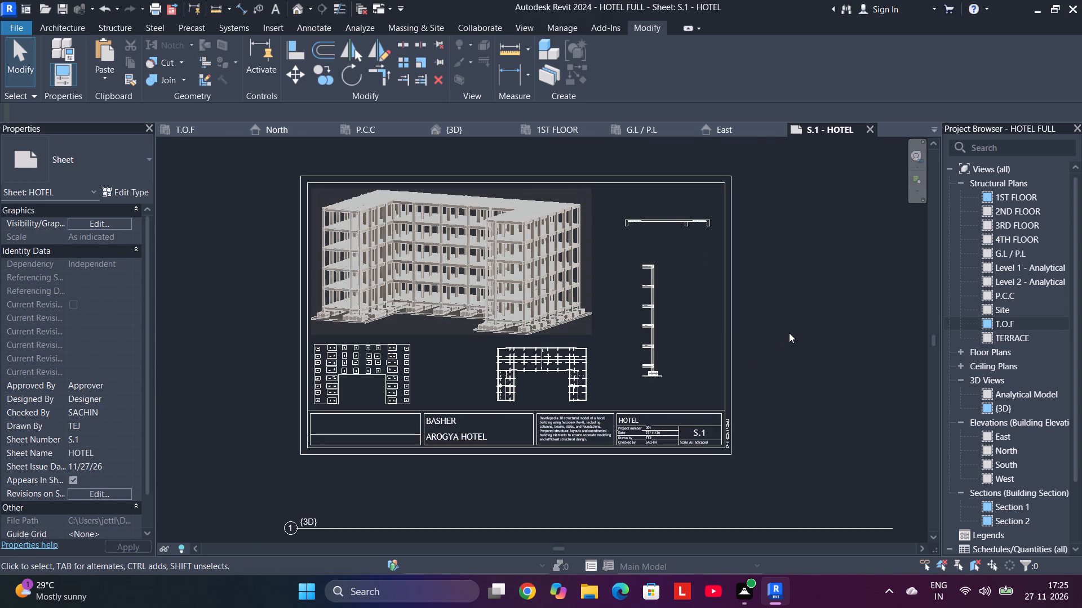
left_click(789, 333)
Review the A3 landscape print setup for Microsoft Print to PDF and preview the S.1 - HOTEL sheet.
key("ctrl+p")
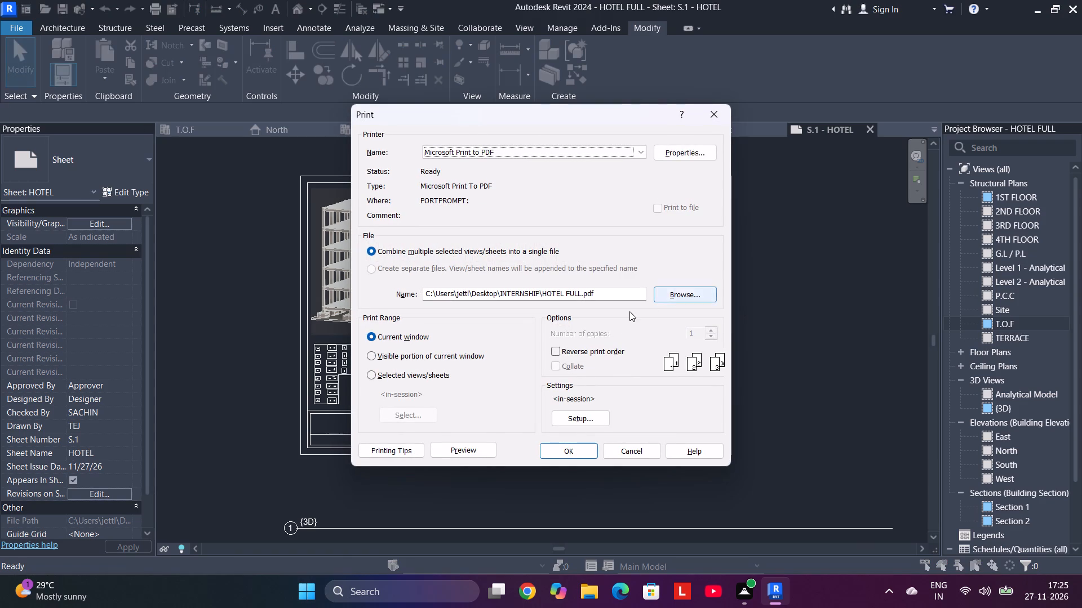
left_click(590, 424)
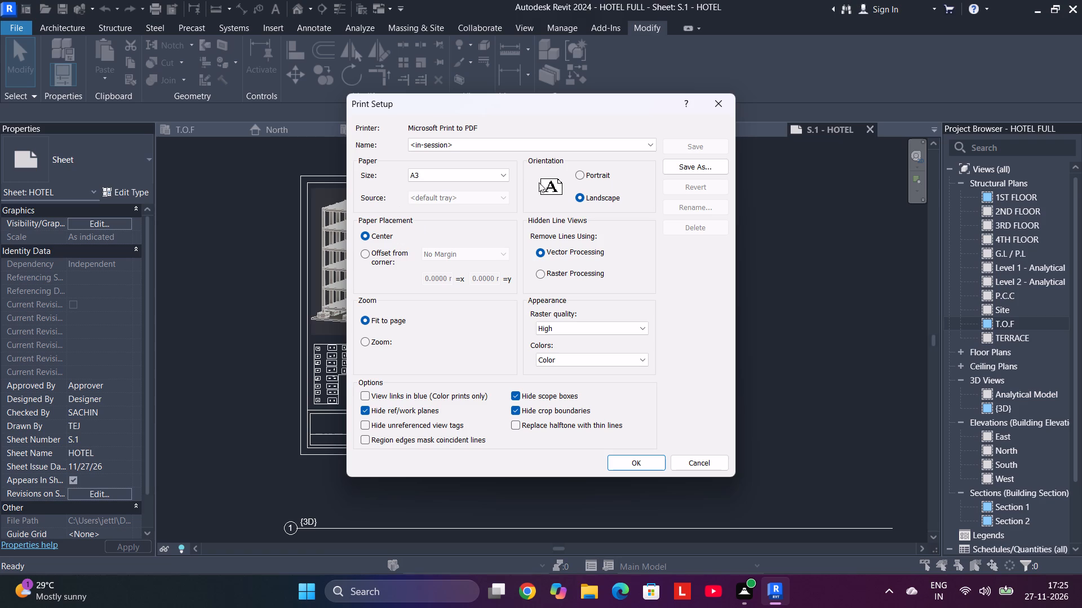
left_click(631, 471)
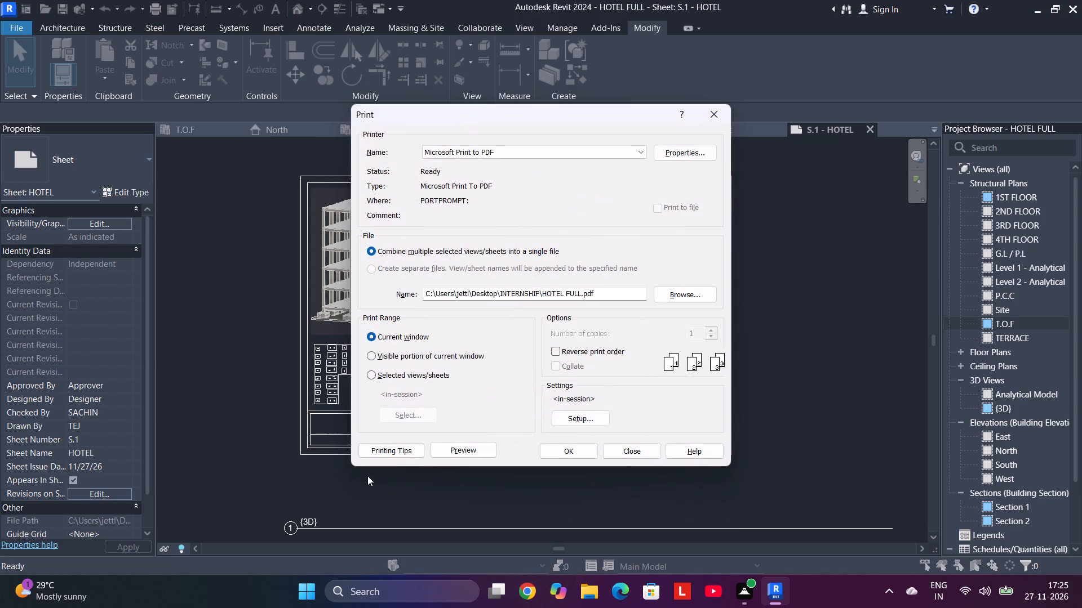
left_click(476, 454)
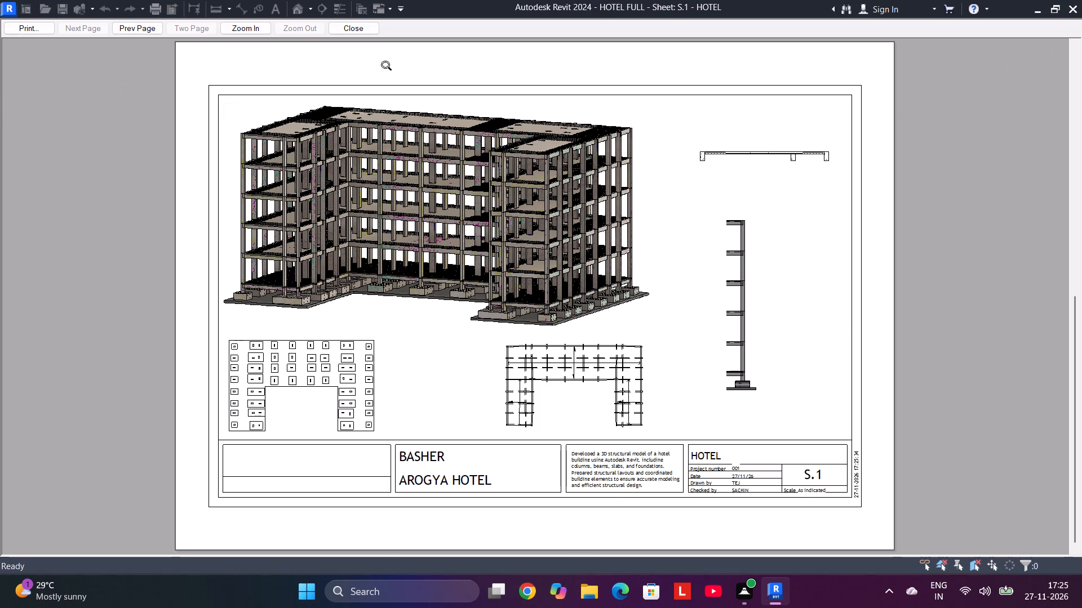
left_click(354, 26)
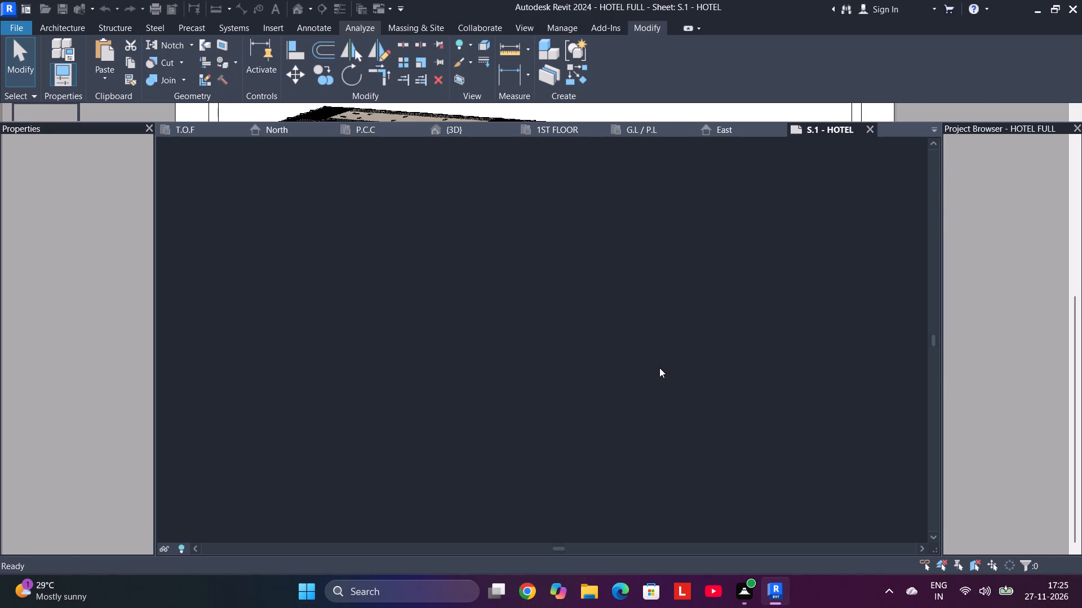
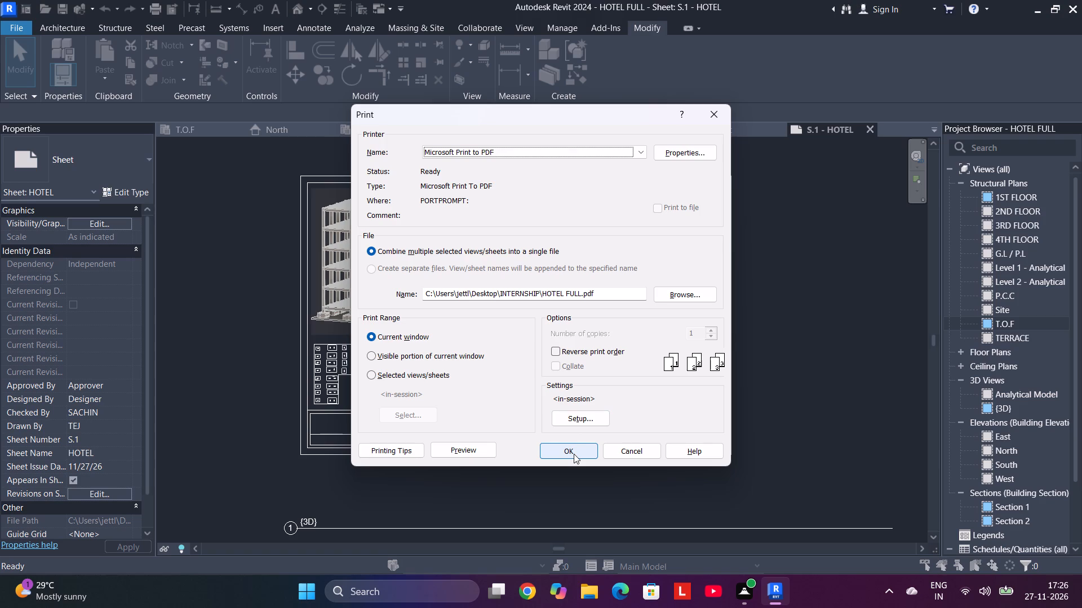
Print the S.1 - HOTEL sheet with Temporary Hide/Isolate left on, saving the PDF as HOTEL FULL in the INTERNSHIP folder.
left_click(574, 454)
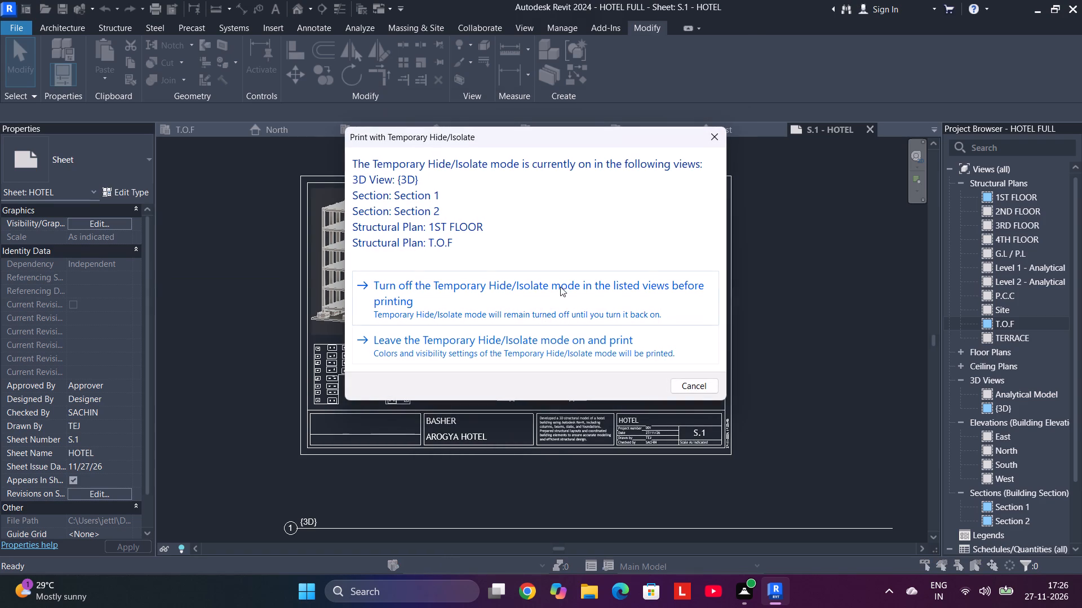
left_click(504, 352)
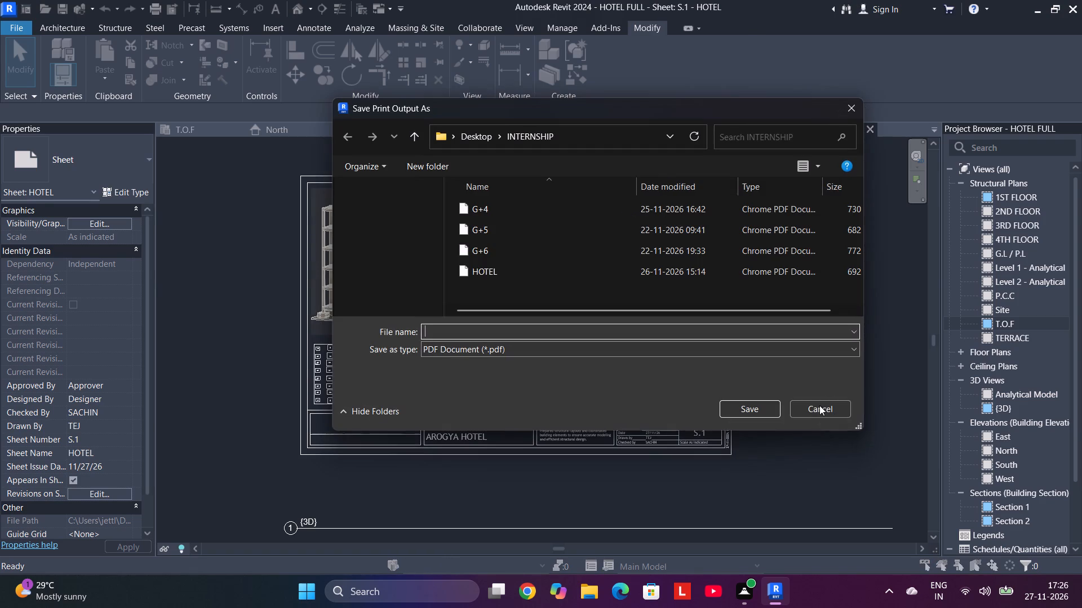
left_click(515, 334)
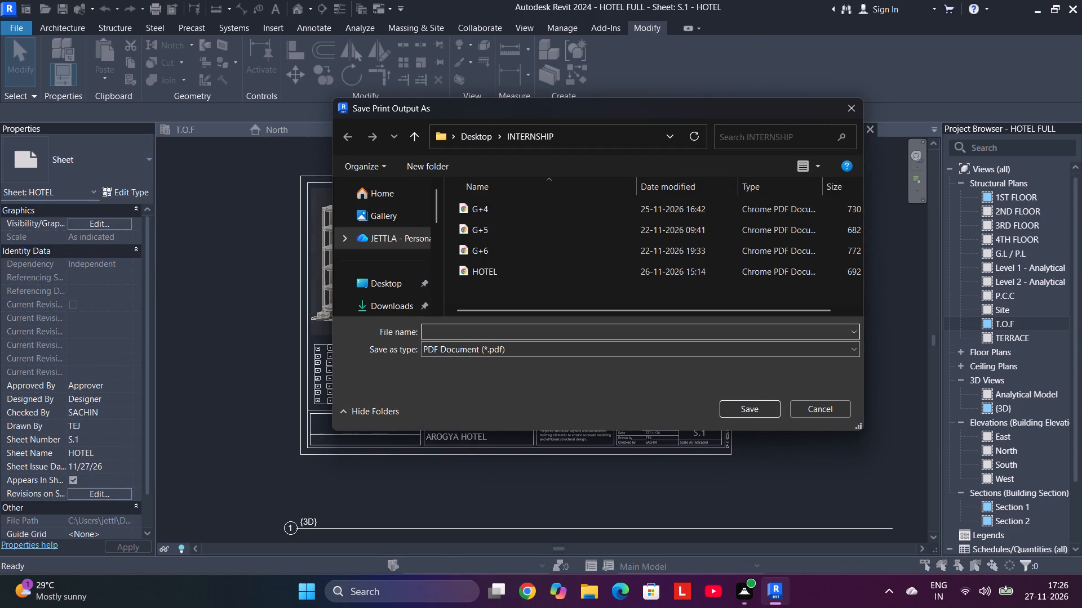
type("HOTEL FULL")
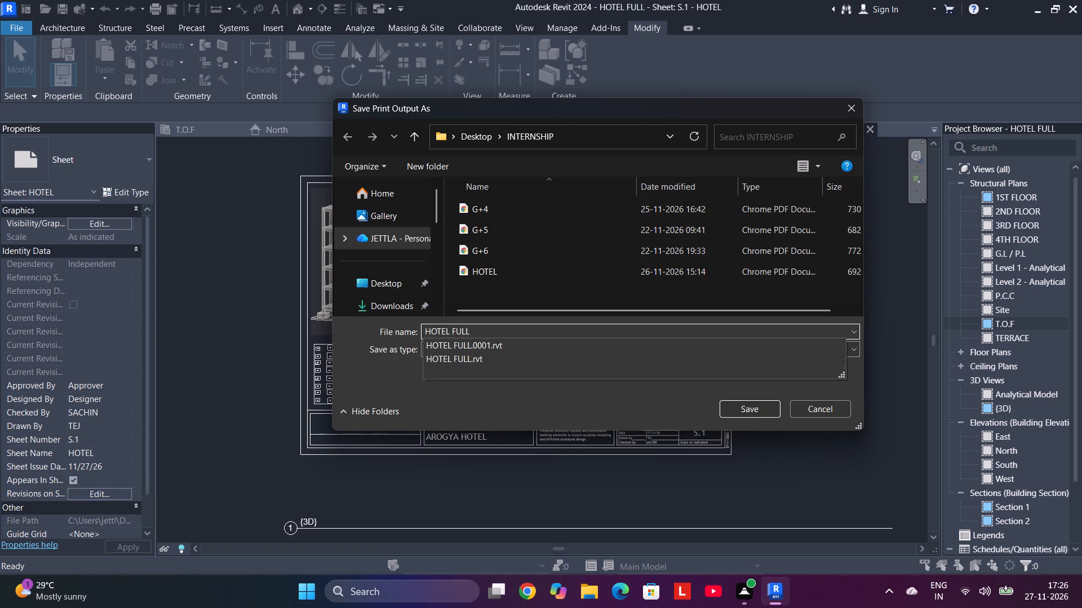
key("Return")
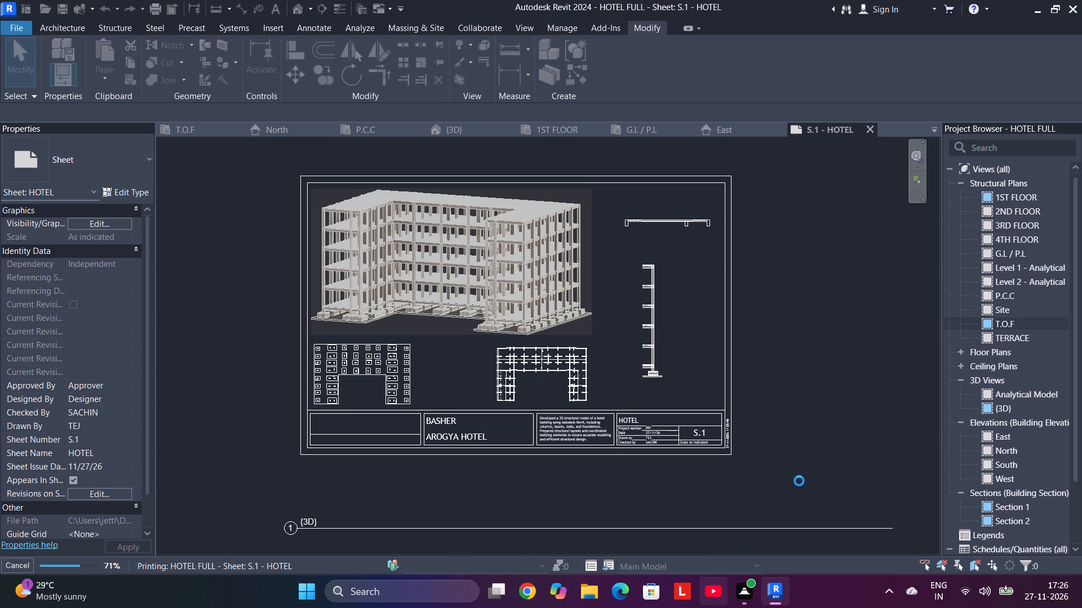
Save the HOTEL FULL project.
key("ctrl+s")
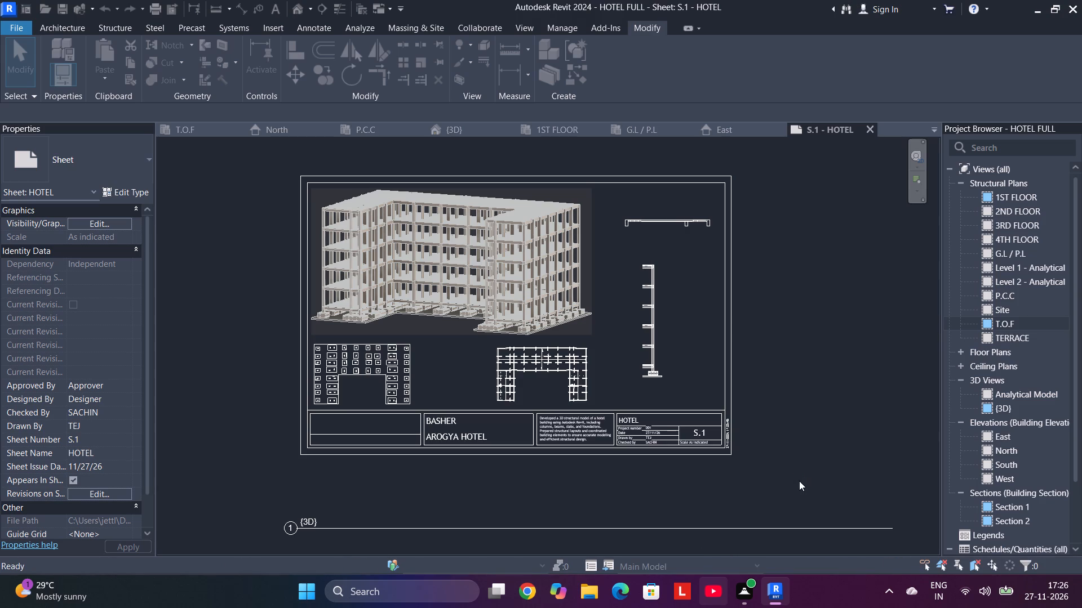
left_click(203, 127)
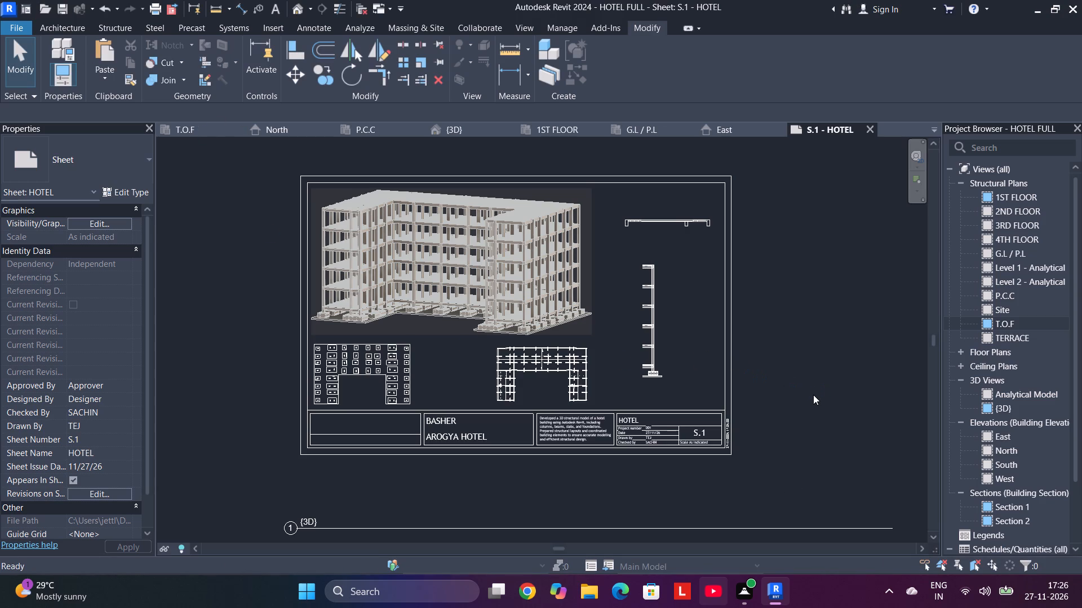
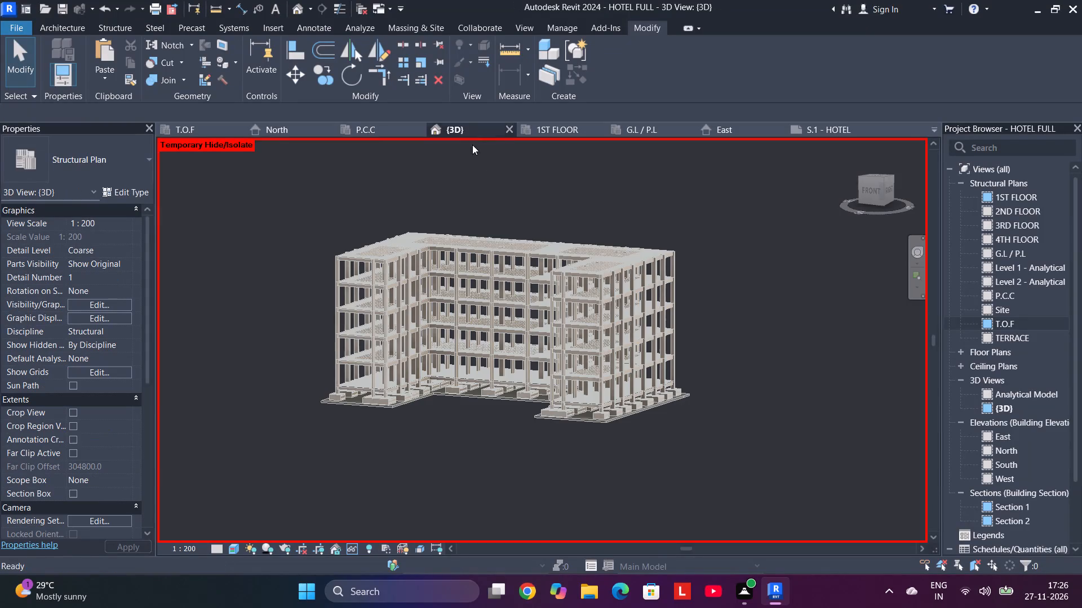
Save the HOTEL FULL project.
key("ctrl+s")
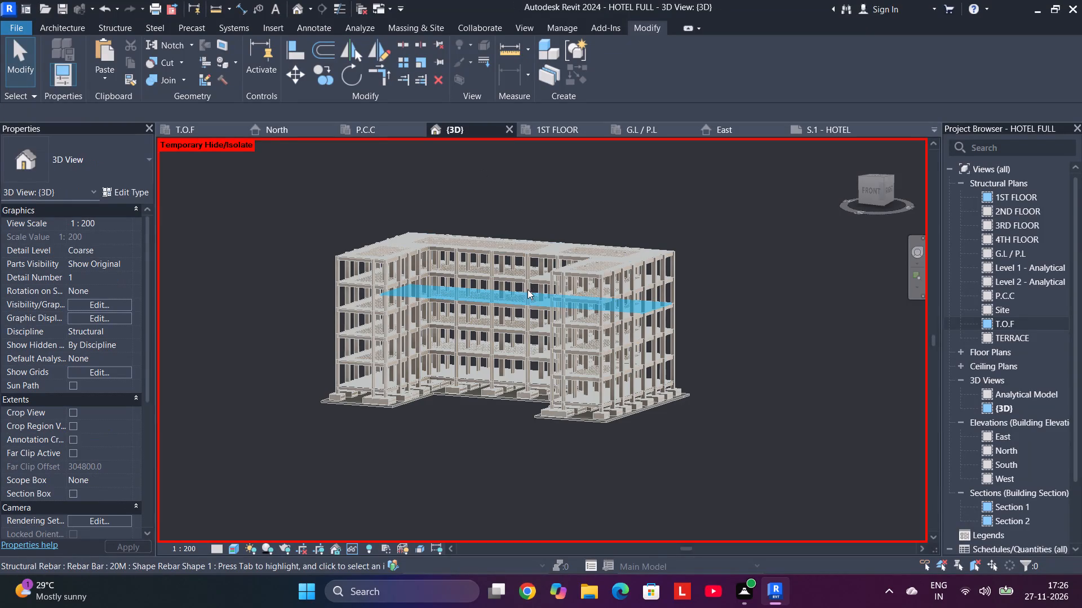
Close every open view except {3D} and the S.1 - HOTEL sheet, discarding changes to the B 11 x 17 Horizontal.0001 file.
left_click(221, 127)
left_click(233, 128)
left_click(238, 128)
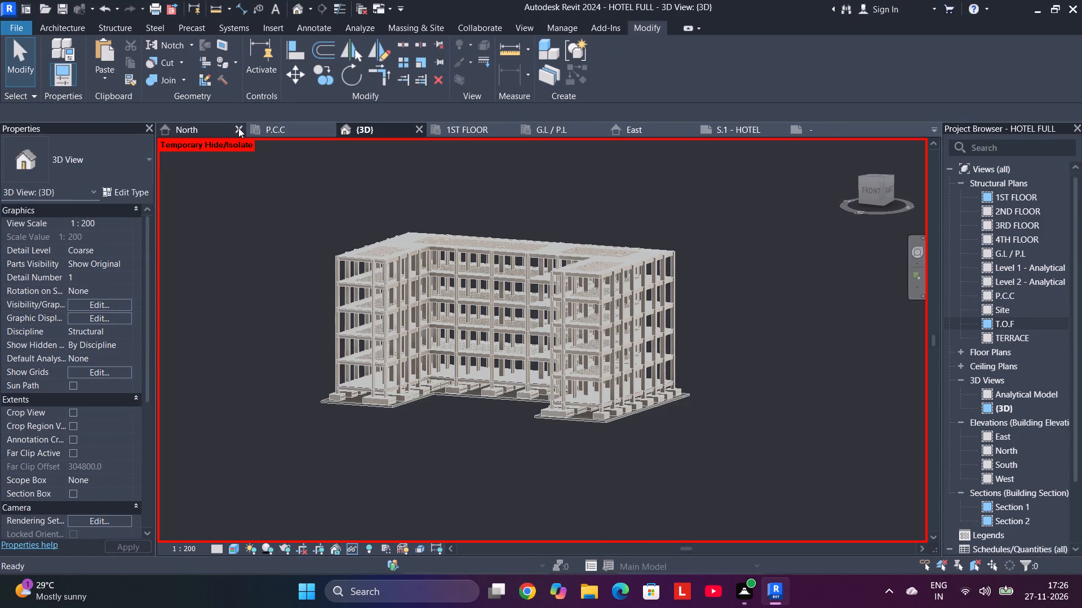
left_click(235, 128)
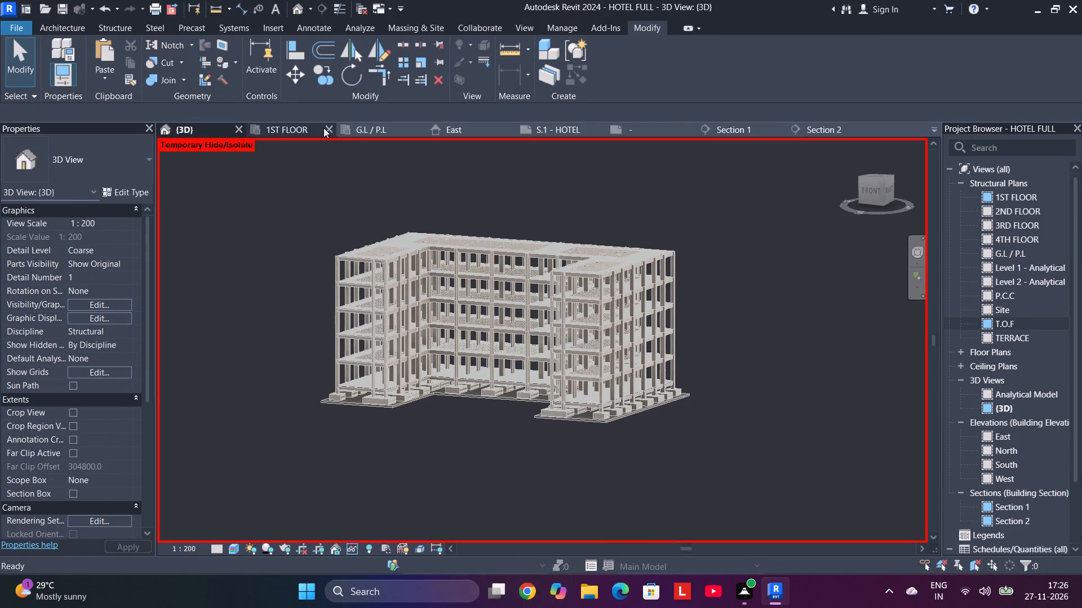
left_click(328, 128)
left_click(328, 128)
left_click(325, 130)
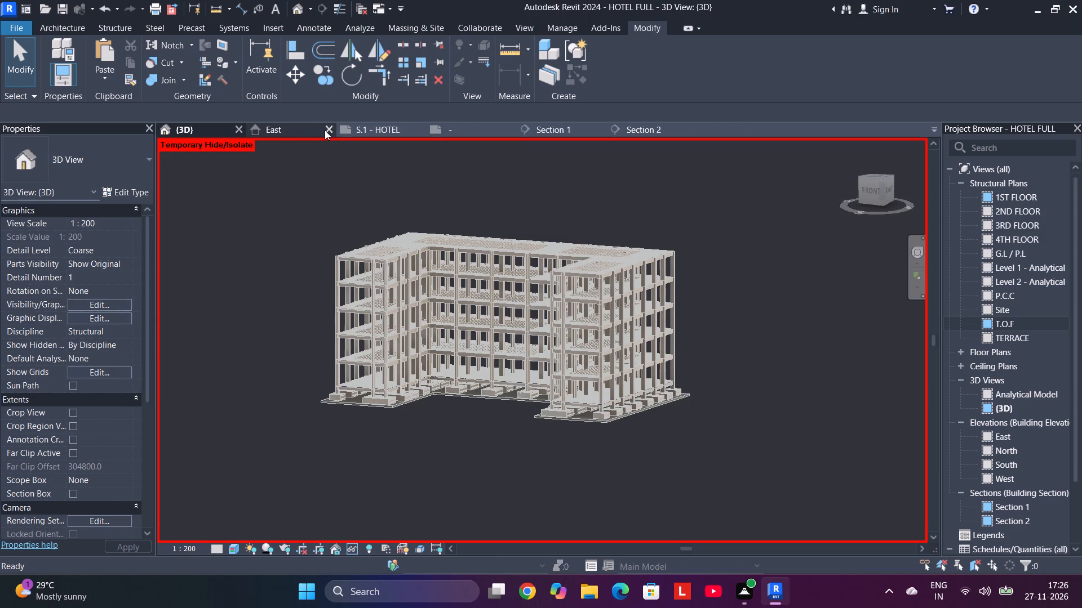
left_click(417, 127)
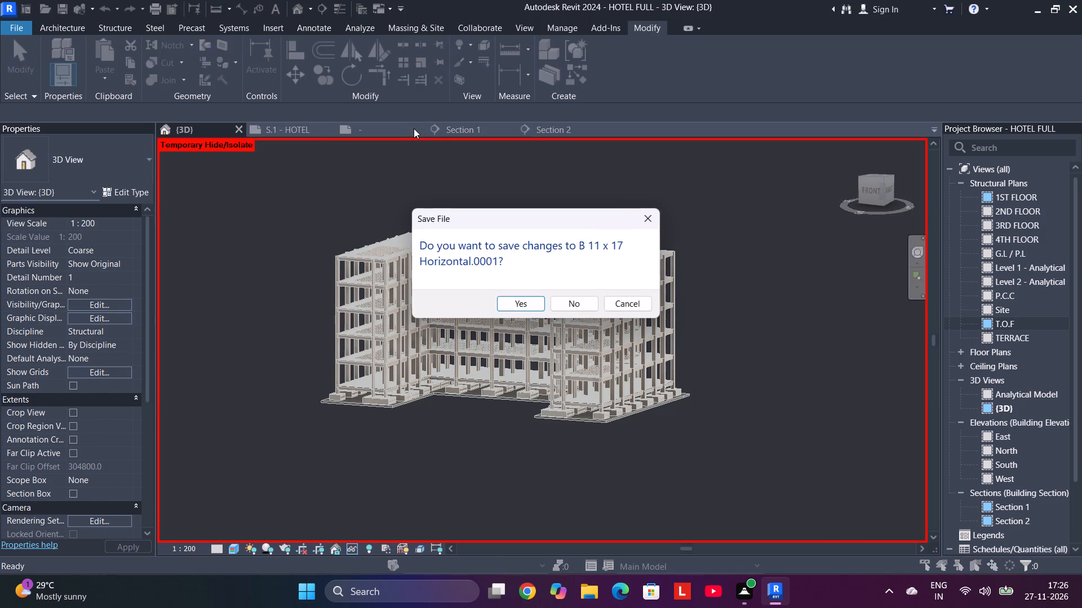
left_click(557, 304)
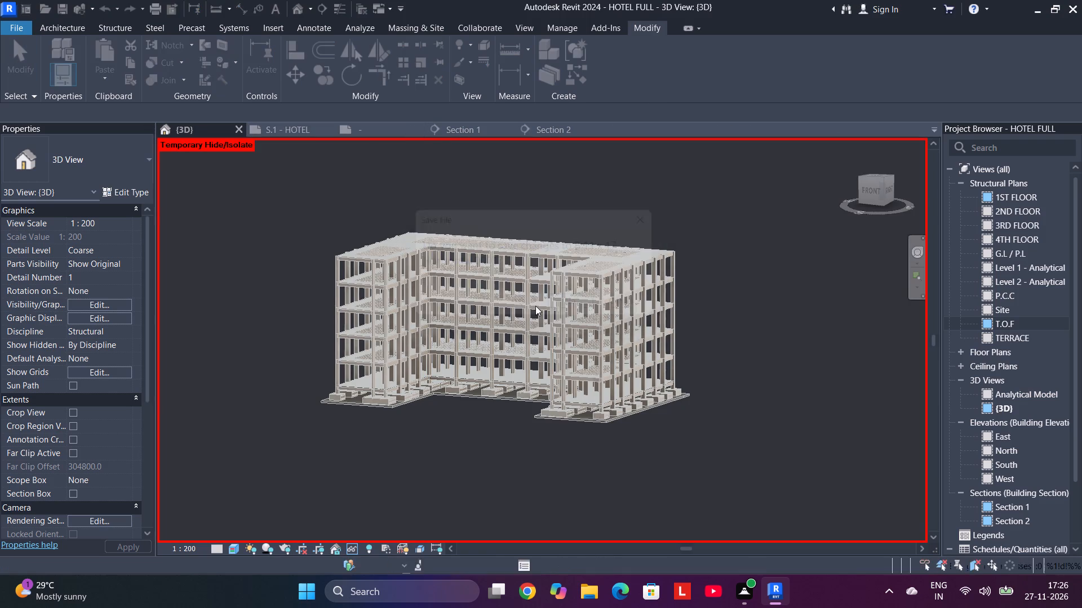
left_click(418, 129)
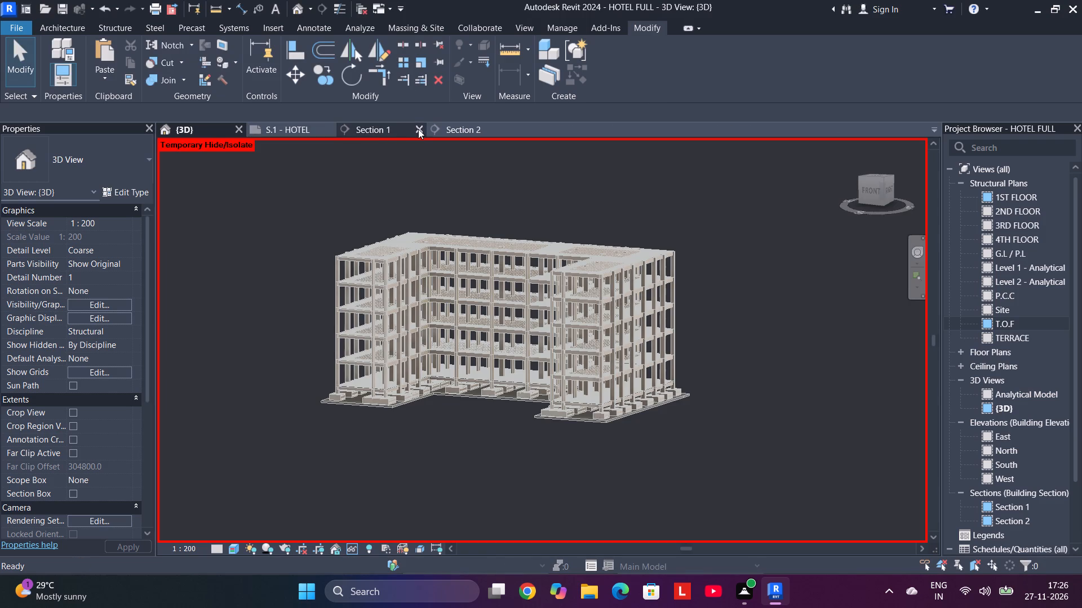
left_click(420, 130)
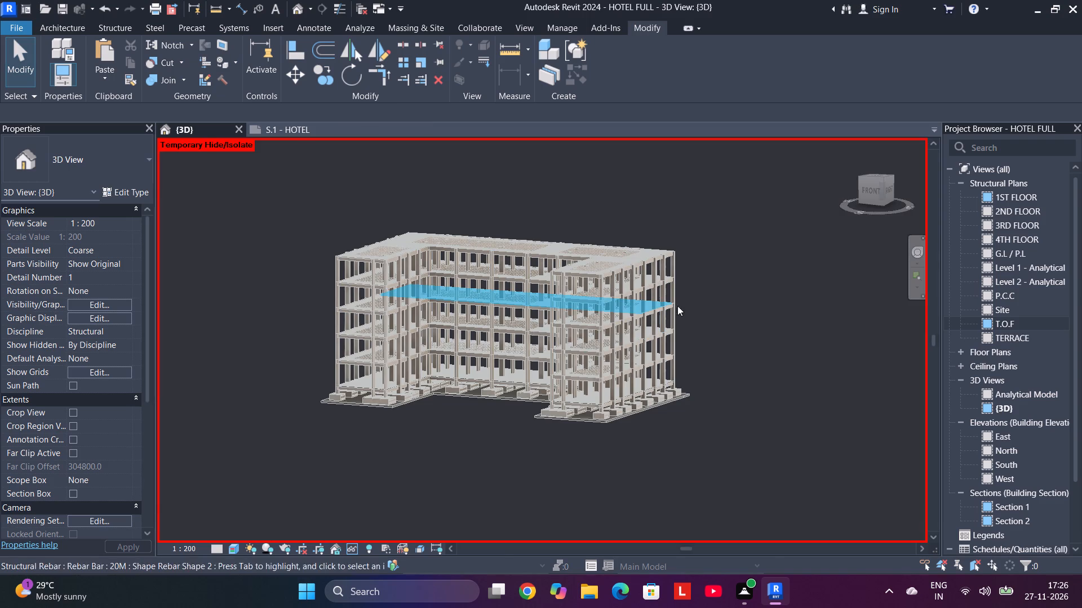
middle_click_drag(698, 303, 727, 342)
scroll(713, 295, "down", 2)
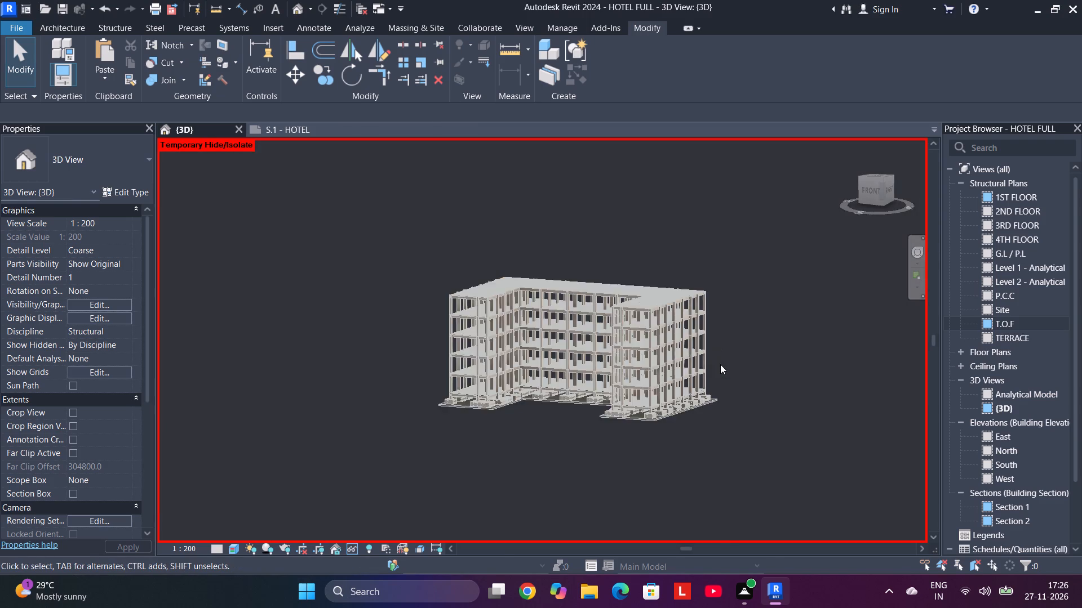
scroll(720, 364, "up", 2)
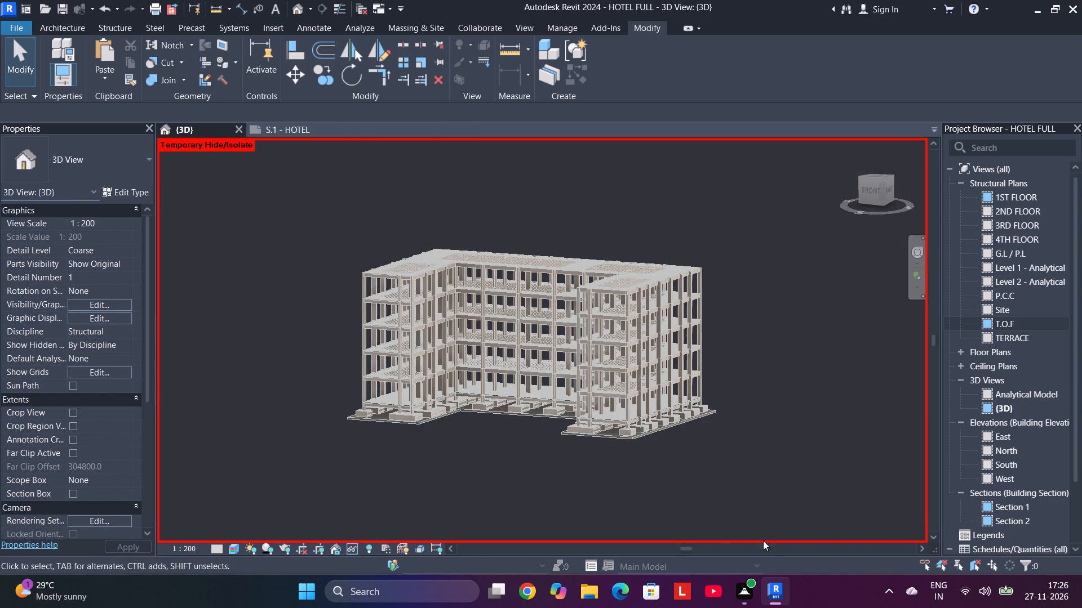
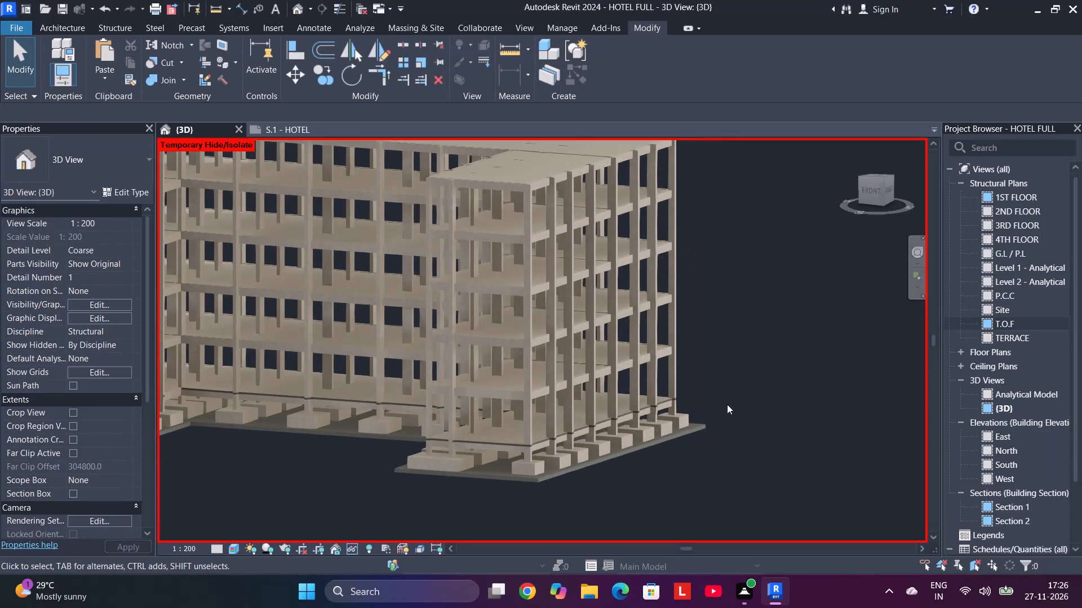
Examine the hotel's structural frame in the {3D} view, from the whole building down to its beams, columns and footings.
scroll(719, 426, "up", 5)
middle_click_drag(575, 341, 745, 373)
scroll(745, 370, "down", 12)
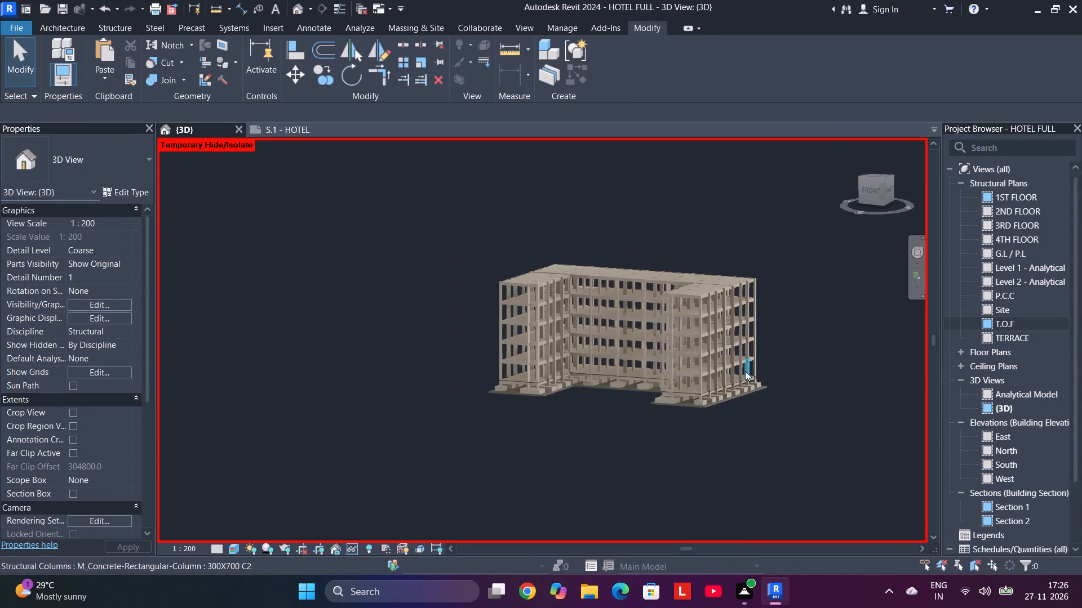
scroll(618, 413, "up", 8)
middle_click_drag(639, 361, 609, 538)
scroll(595, 336, "up", 4)
scroll(595, 336, "down", 9)
scroll(596, 336, "up", 9)
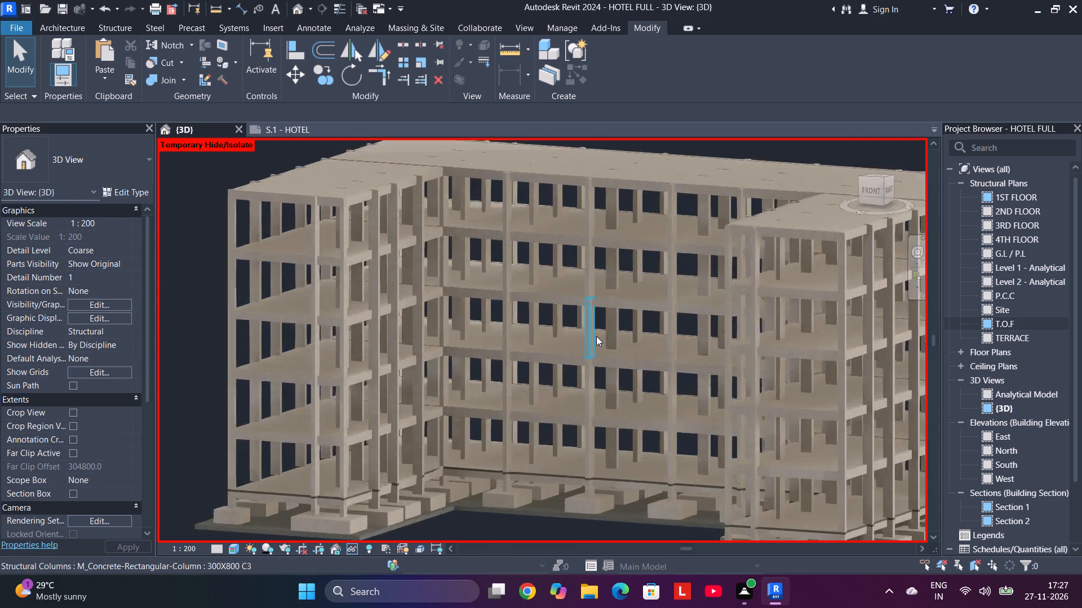
scroll(597, 337, "up", 5)
scroll(597, 337, "down", 14)
middle_click_drag(598, 345, 503, 382)
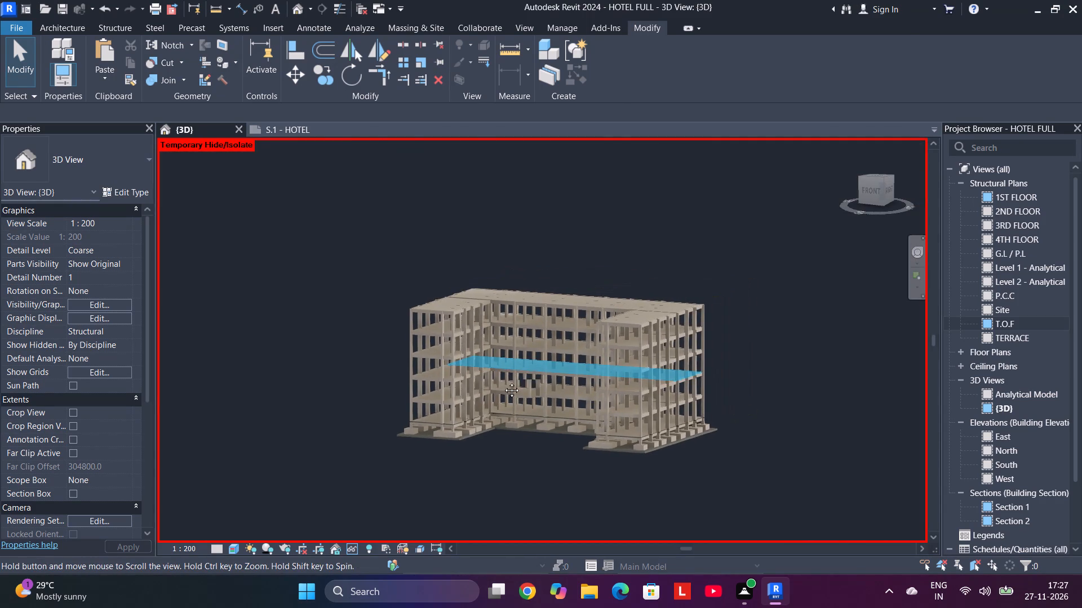
middle_click_drag(503, 382, 528, 387)
scroll(549, 370, "down", 3)
scroll(560, 401, "up", 2)
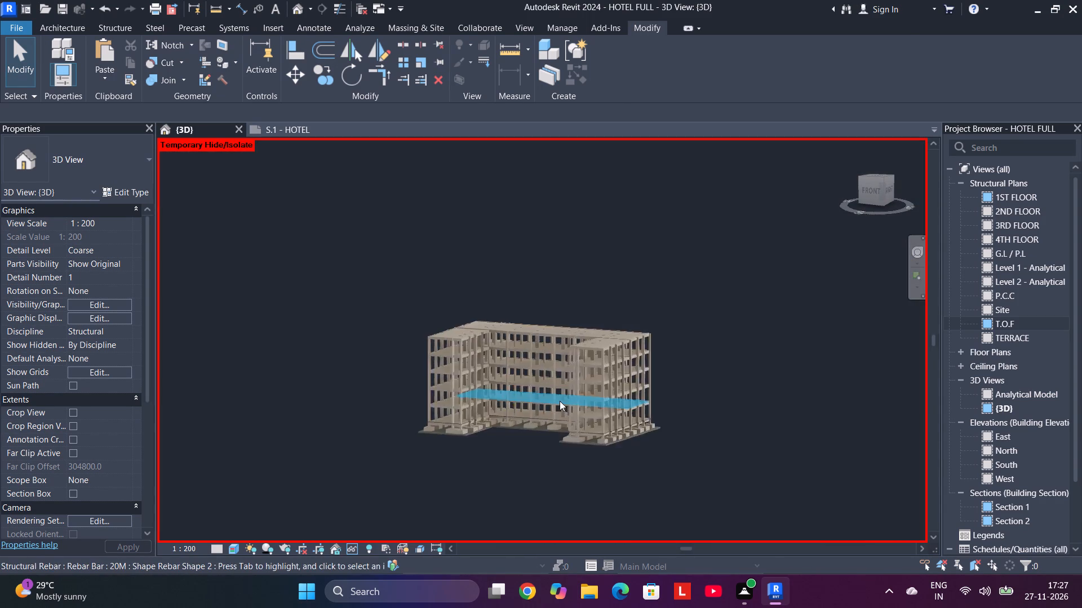
scroll(560, 401, "up", 13)
scroll(560, 395, "down", 5)
scroll(560, 395, "up", 5)
scroll(560, 395, "down", 5)
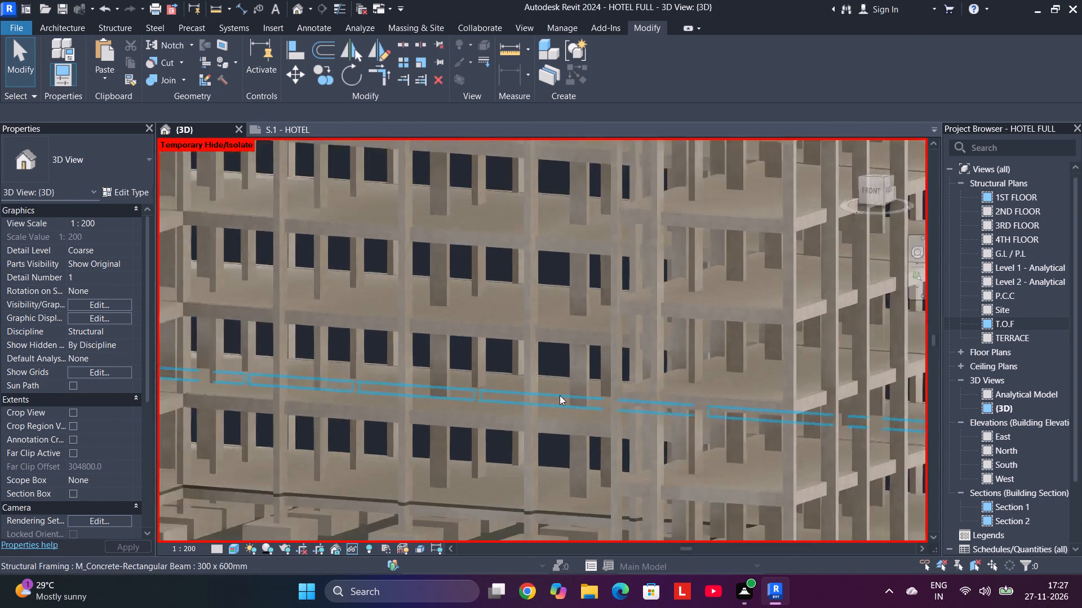
scroll(560, 395, "up", 5)
middle_click_drag(429, 408, 610, 341)
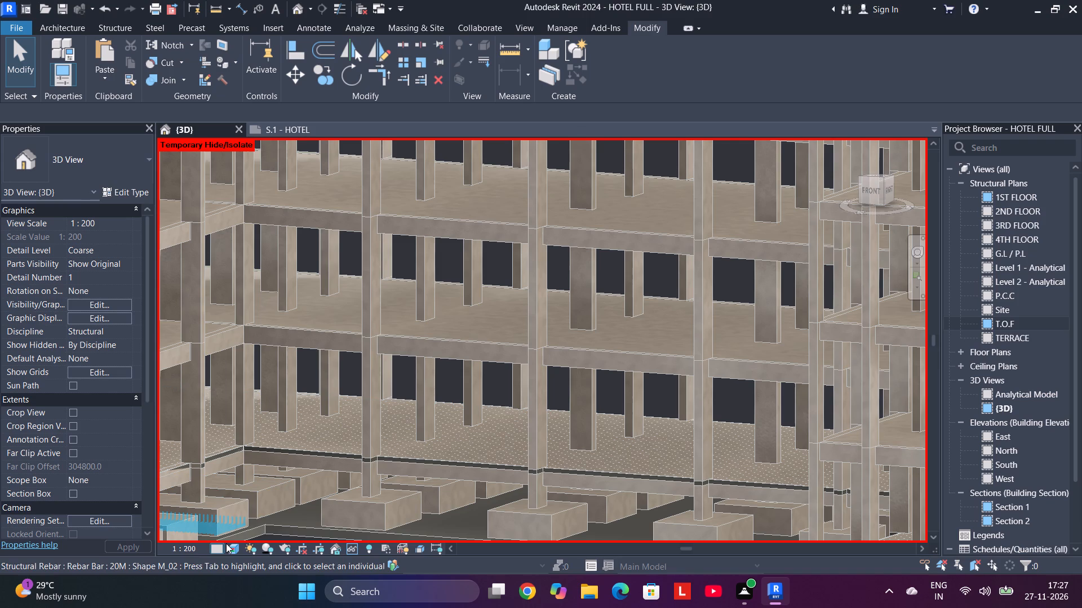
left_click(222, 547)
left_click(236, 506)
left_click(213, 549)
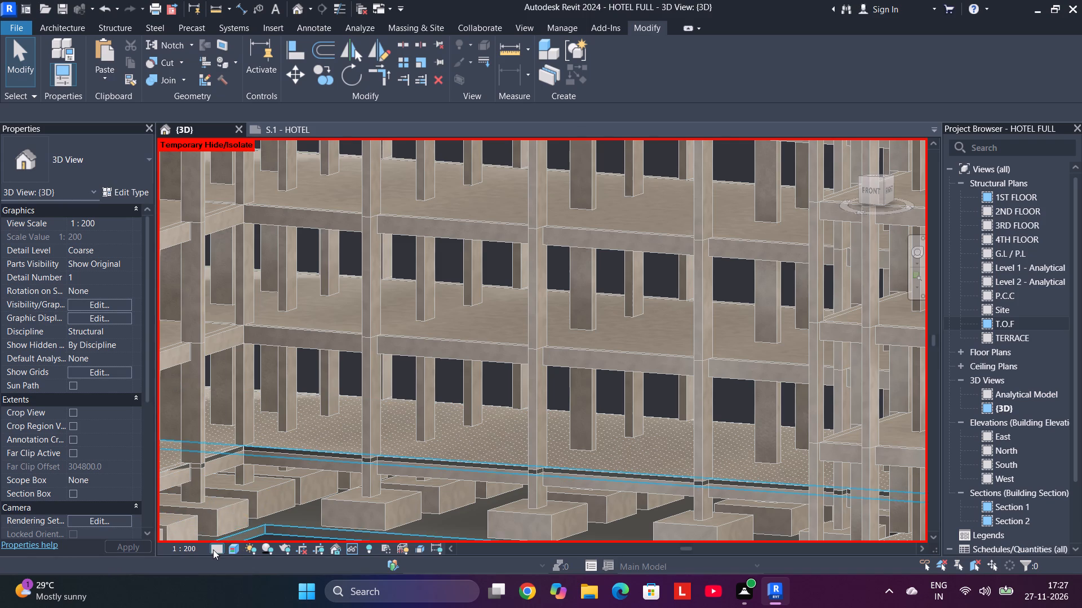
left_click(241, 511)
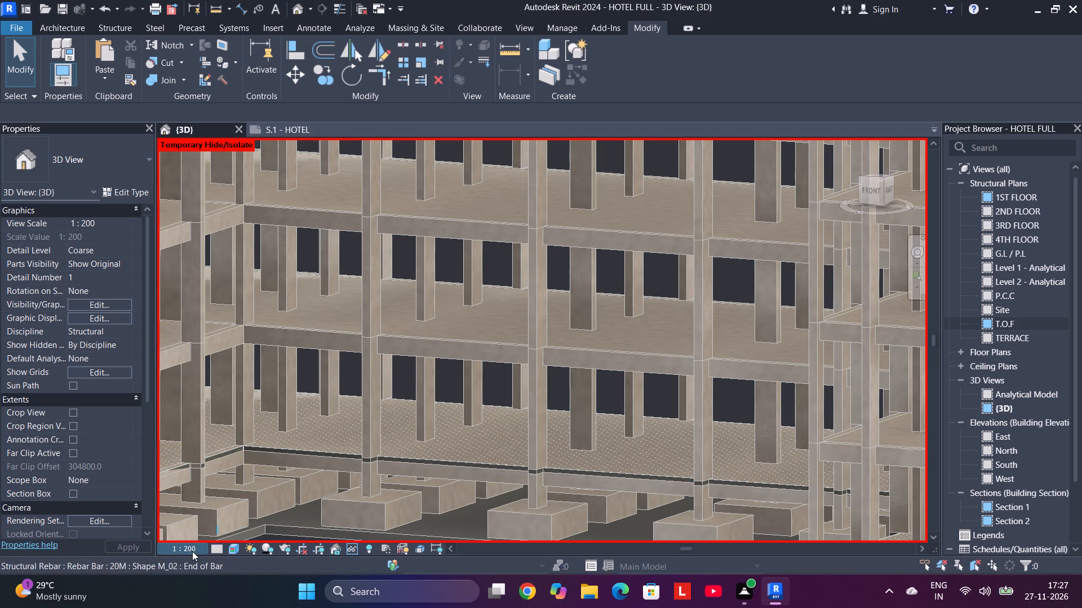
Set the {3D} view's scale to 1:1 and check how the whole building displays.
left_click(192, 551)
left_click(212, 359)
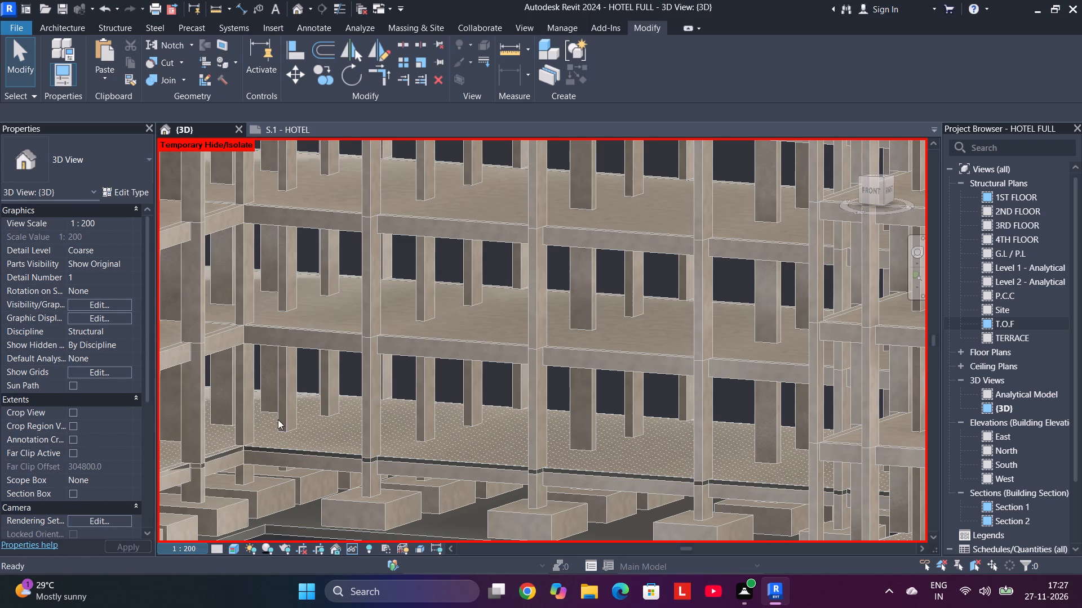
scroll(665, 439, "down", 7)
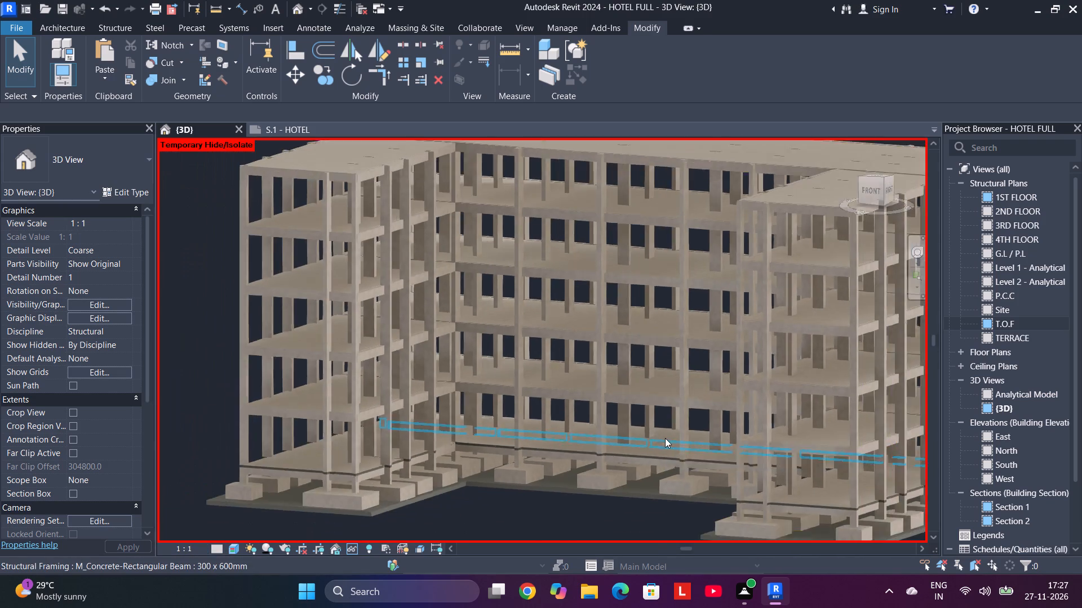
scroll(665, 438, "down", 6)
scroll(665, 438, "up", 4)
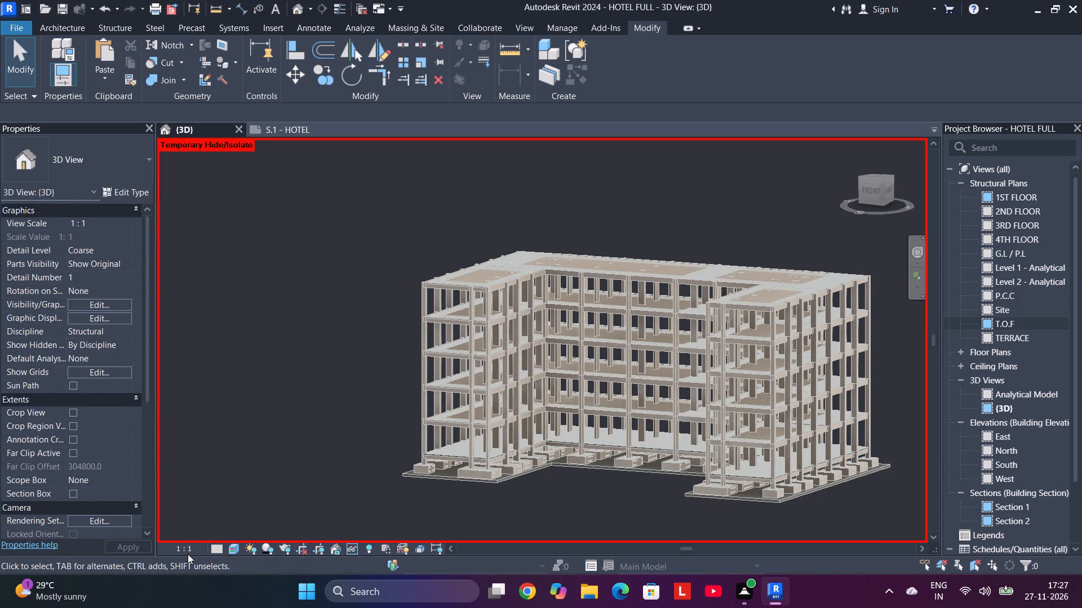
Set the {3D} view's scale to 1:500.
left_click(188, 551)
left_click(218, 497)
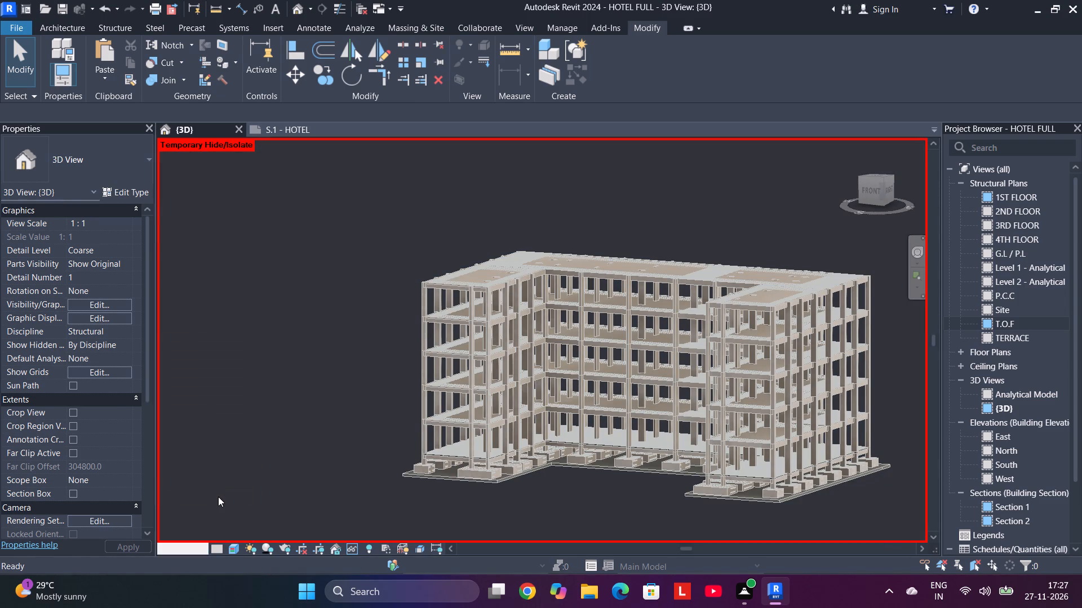
Set the {3D} view's scale to 1:2 and check how the building frame displays up close.
left_click(184, 546)
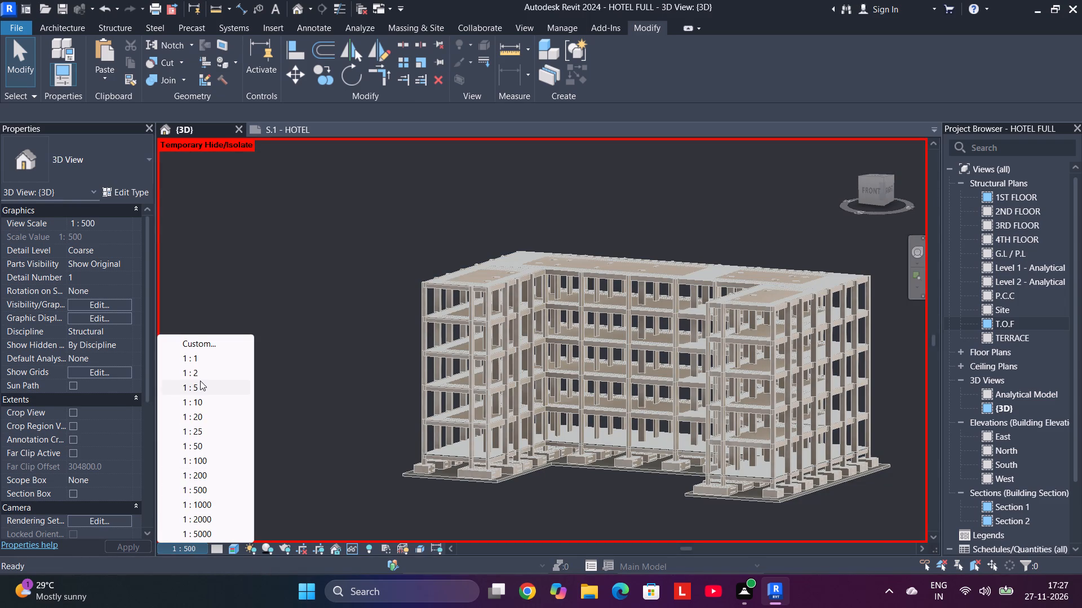
left_click(202, 375)
scroll(730, 454, "up", 5)
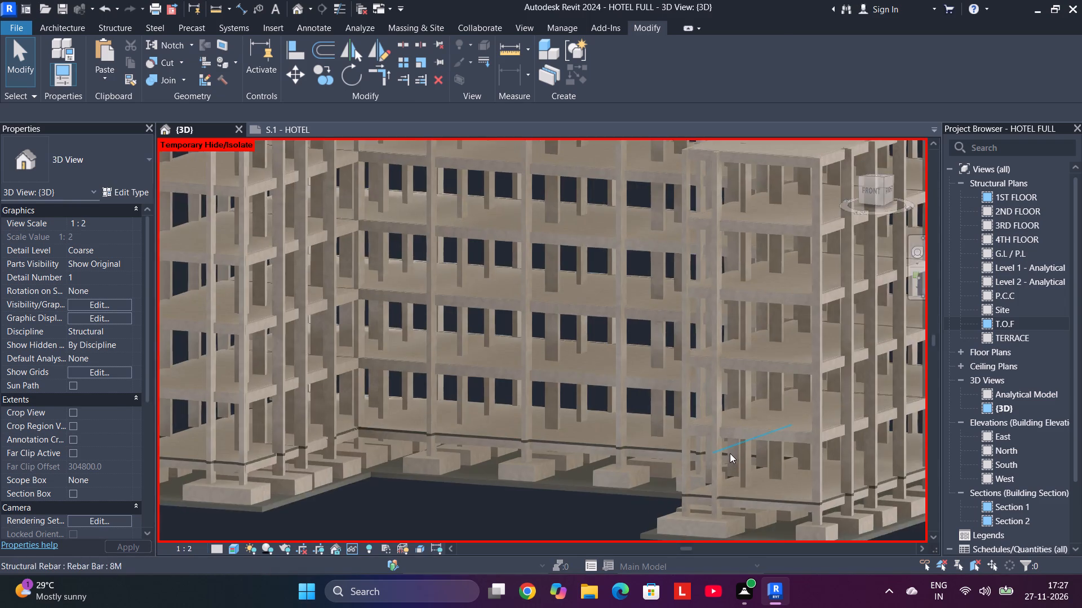
scroll(730, 453, "up", 4)
scroll(456, 479, "down", 4)
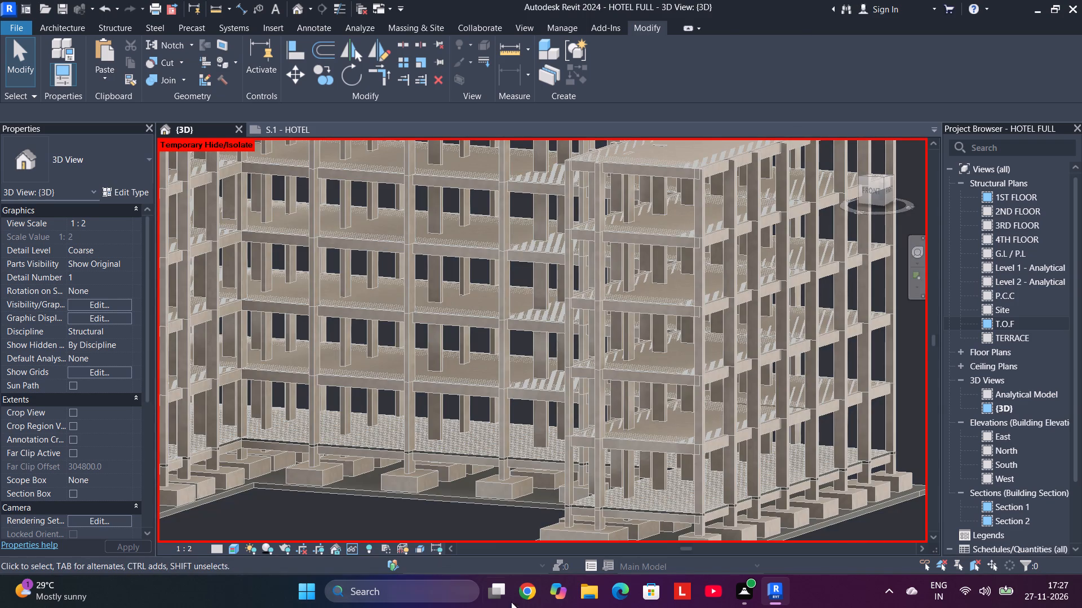